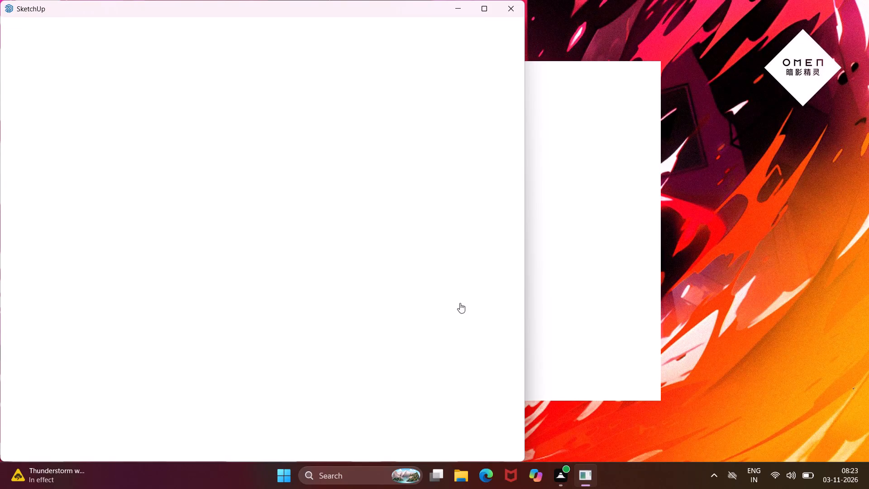
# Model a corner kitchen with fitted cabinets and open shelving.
# Open the second kitchen reference photo from the elevation folder in Downloads.
pyautogui.click(463, 484)
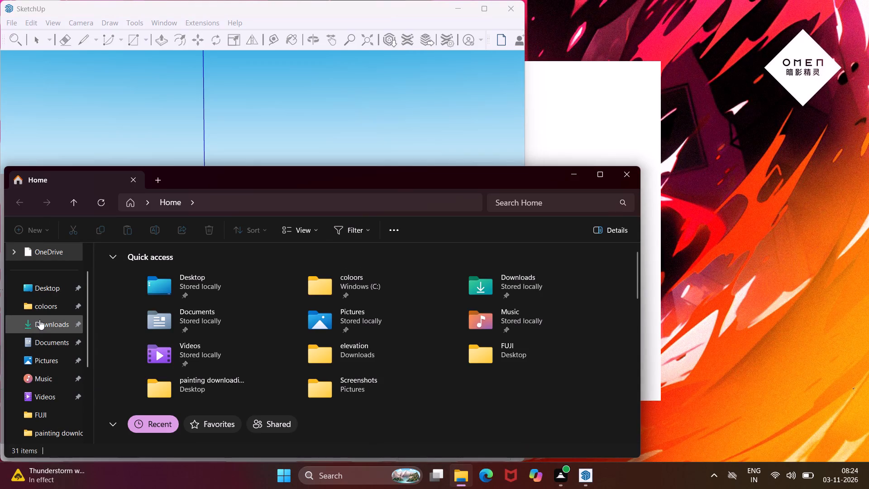
pyautogui.click(39, 320)
pyautogui.click(145, 297)
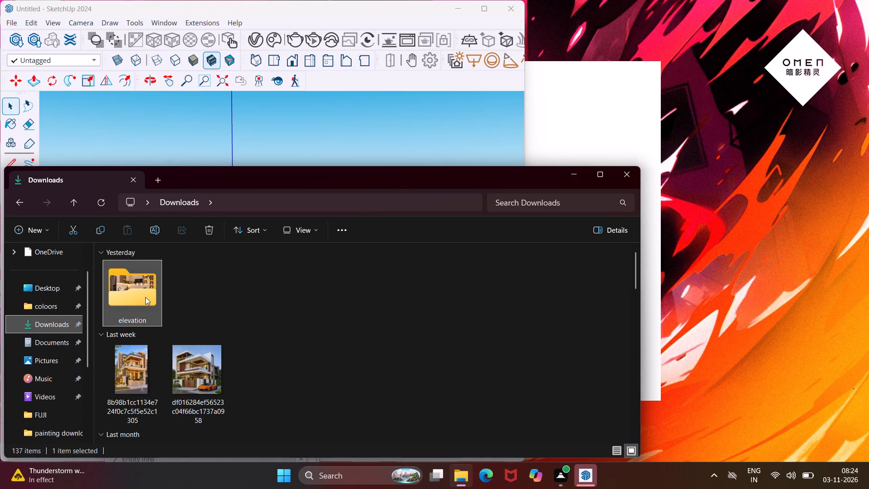
pyautogui.click(145, 297)
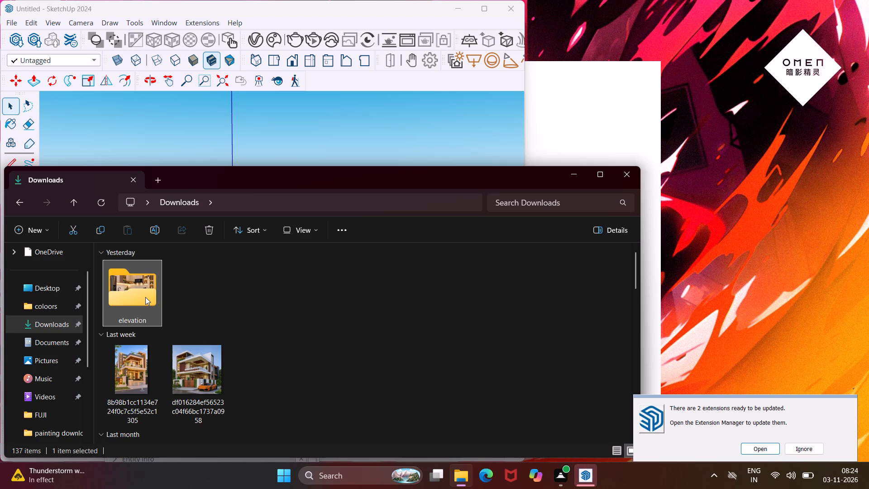
pyautogui.doubleClick(145, 297)
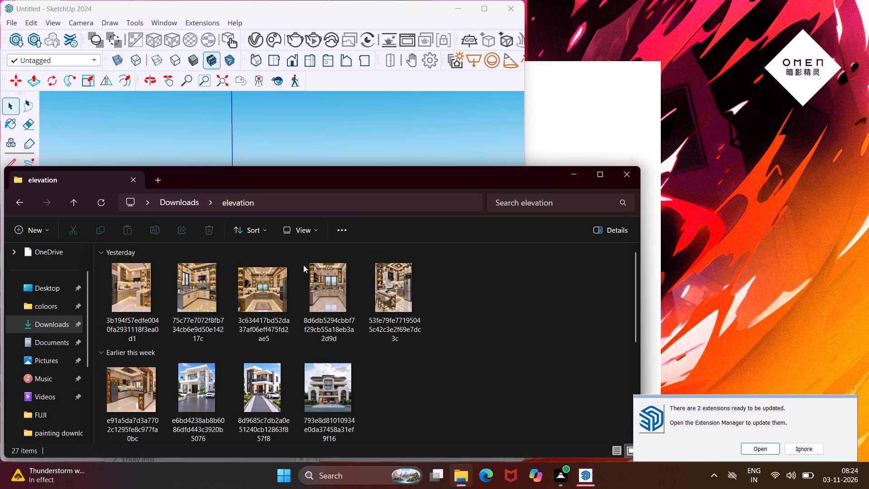
pyautogui.doubleClick(187, 307)
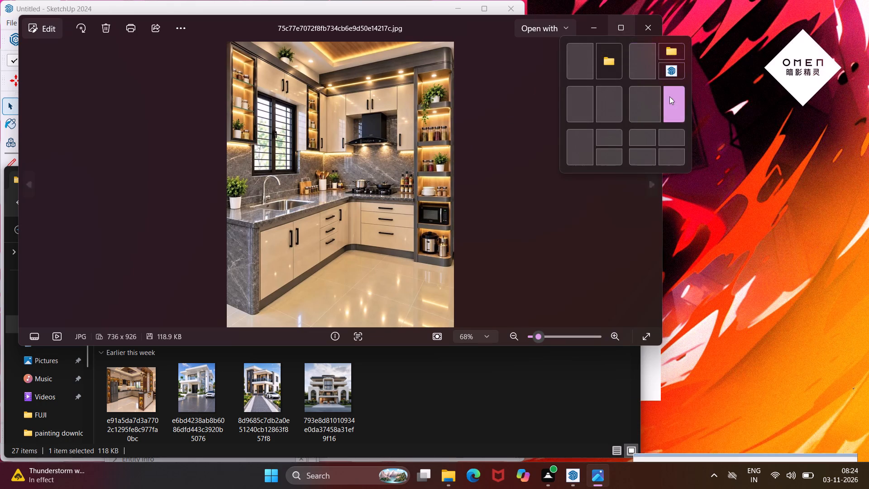
# Arrange the kitchen photo side by side with the SketchUp window.
pyautogui.click(669, 96)
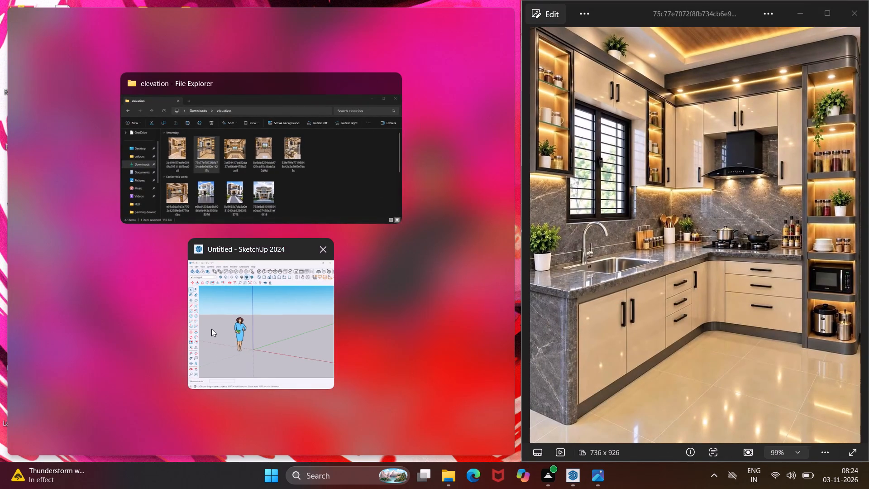
pyautogui.click(211, 329)
# Delete the default human figure from the model.
pyautogui.moveTo(212, 192); pyautogui.dragTo(179, 262)
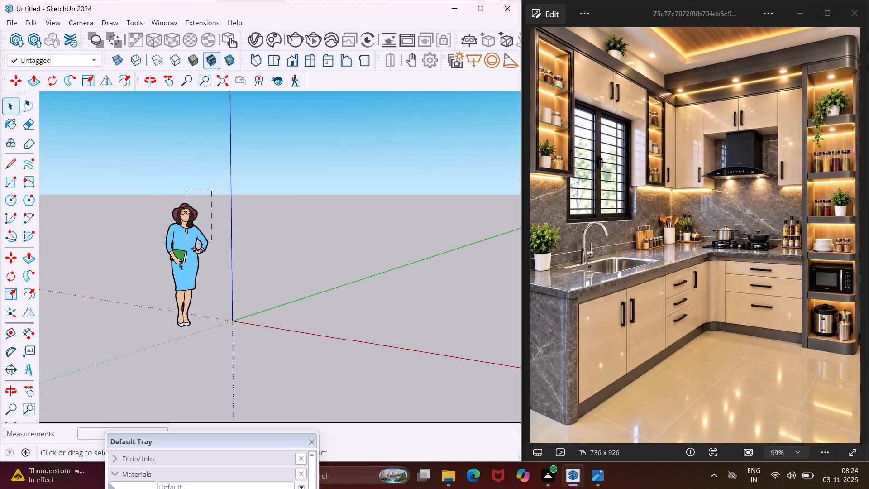
pyautogui.moveTo(179, 262); pyautogui.dragTo(159, 345)
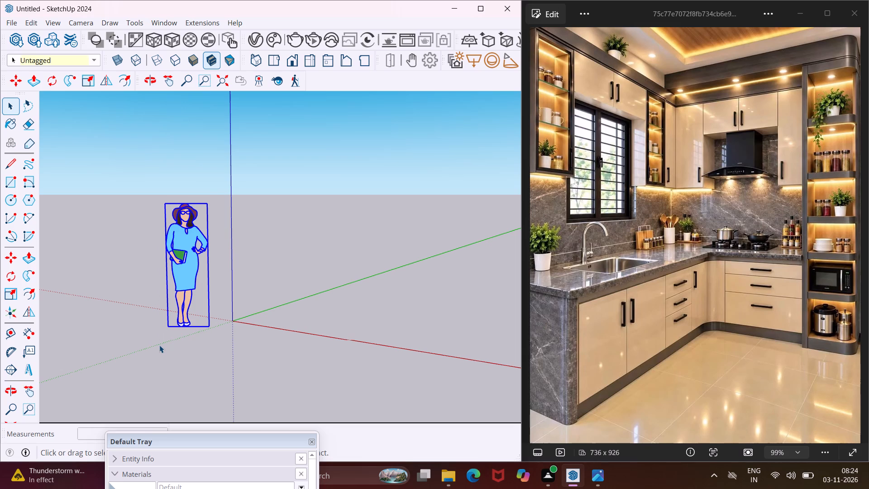
pyautogui.press('Delete')
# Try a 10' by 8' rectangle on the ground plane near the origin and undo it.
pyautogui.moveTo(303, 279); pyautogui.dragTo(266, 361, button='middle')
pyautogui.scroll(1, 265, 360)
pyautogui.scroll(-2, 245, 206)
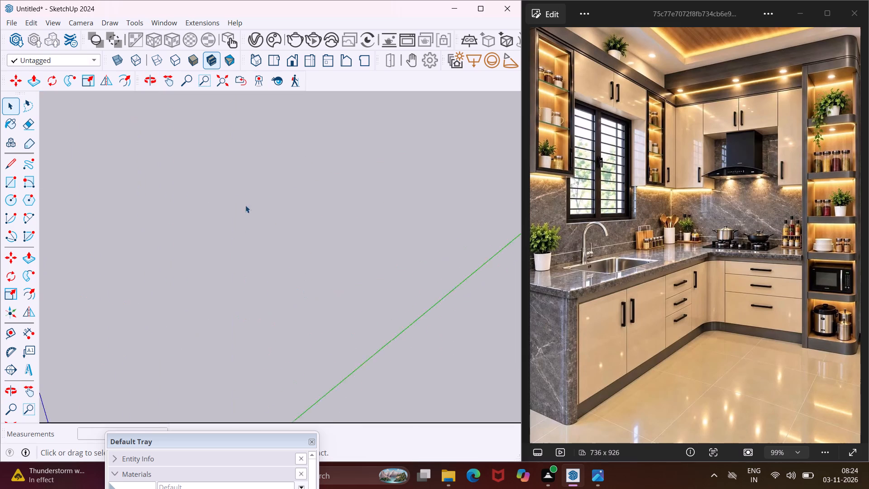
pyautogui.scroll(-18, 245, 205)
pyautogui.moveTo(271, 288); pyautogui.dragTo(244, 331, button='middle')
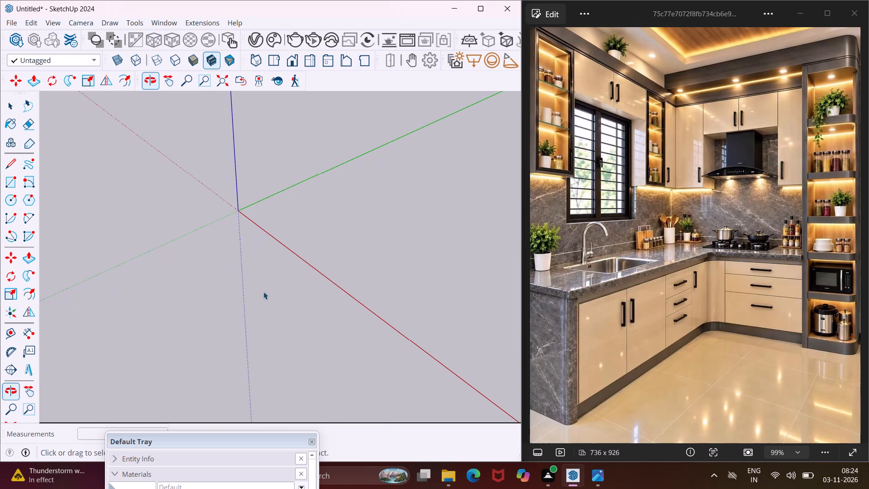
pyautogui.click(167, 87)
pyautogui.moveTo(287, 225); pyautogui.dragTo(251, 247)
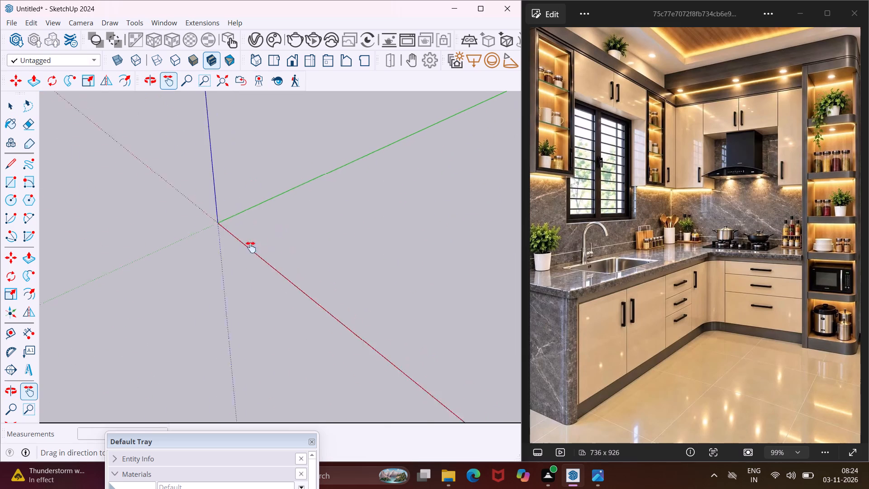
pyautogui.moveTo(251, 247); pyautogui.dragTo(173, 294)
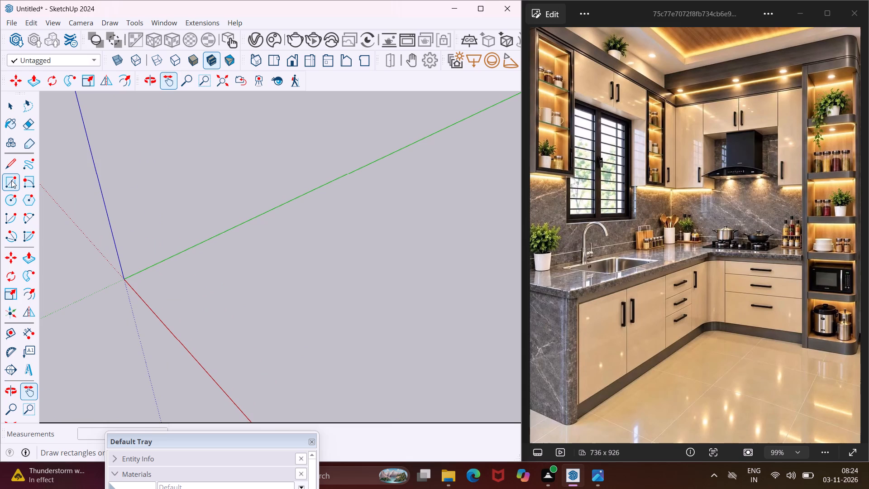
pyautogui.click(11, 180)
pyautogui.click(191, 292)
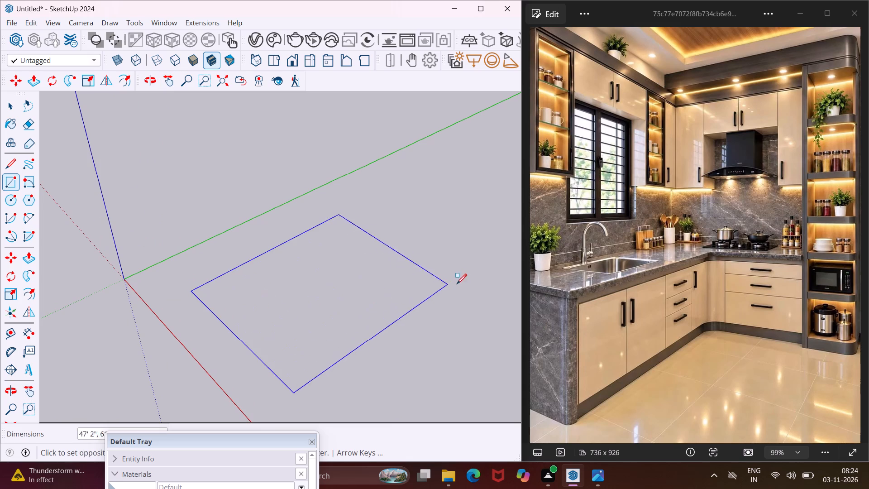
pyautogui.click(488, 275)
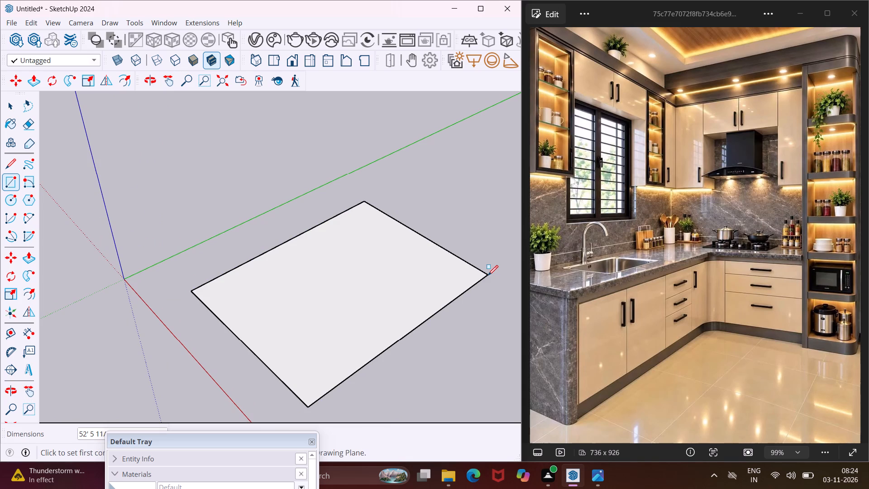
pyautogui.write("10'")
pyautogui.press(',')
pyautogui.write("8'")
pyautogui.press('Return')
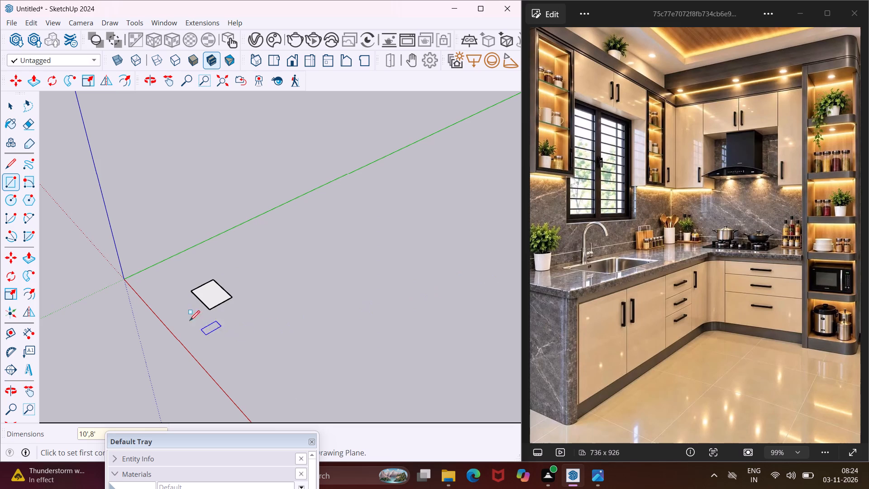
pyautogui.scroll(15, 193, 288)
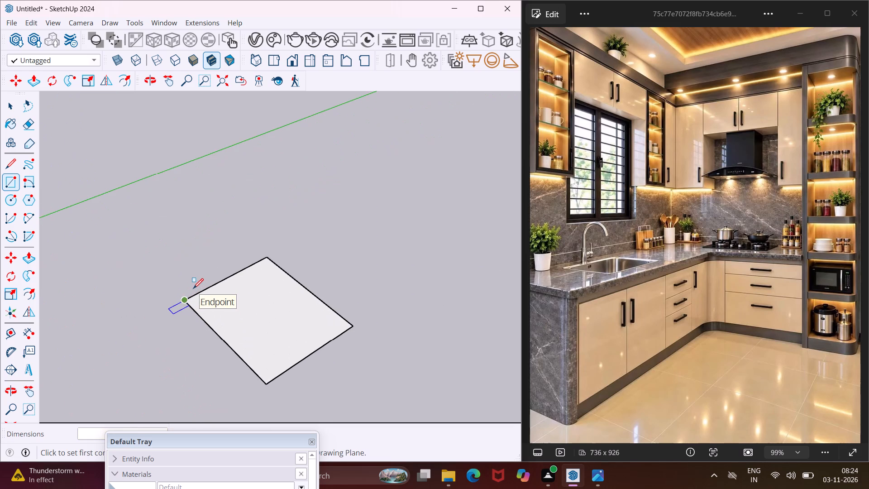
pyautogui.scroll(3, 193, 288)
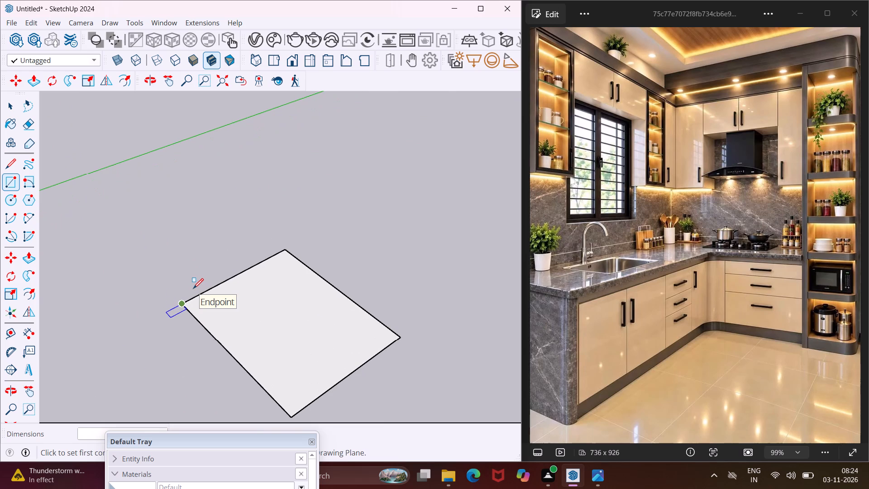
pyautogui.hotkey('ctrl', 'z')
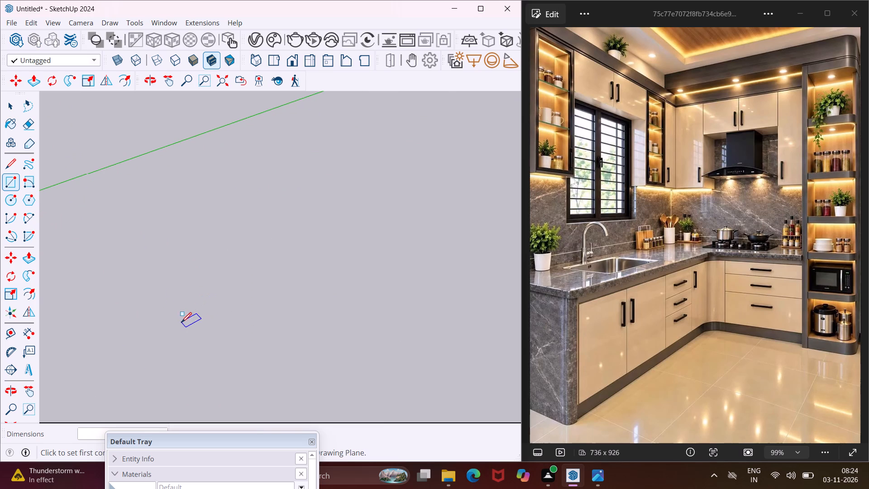
# Draw an 8' by 10' floor rectangle on the ground plane beside the green axis.
pyautogui.click(180, 323)
pyautogui.scroll(-5, 458, 278)
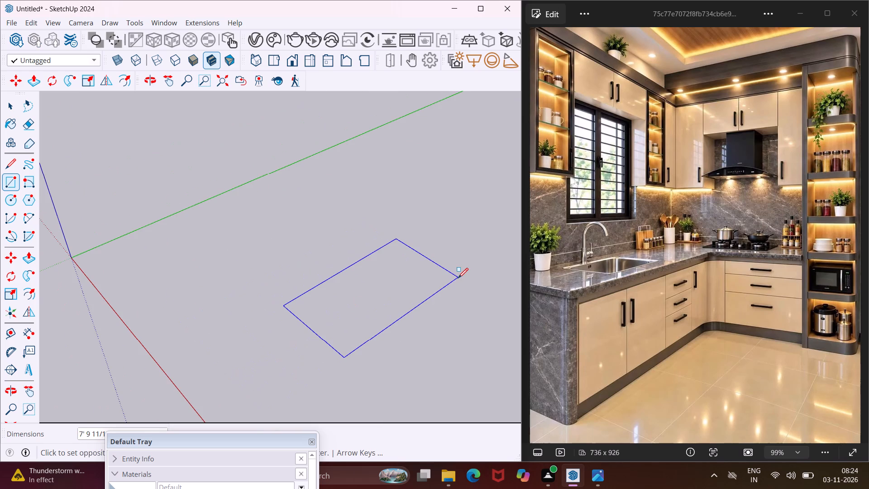
pyautogui.click(482, 284)
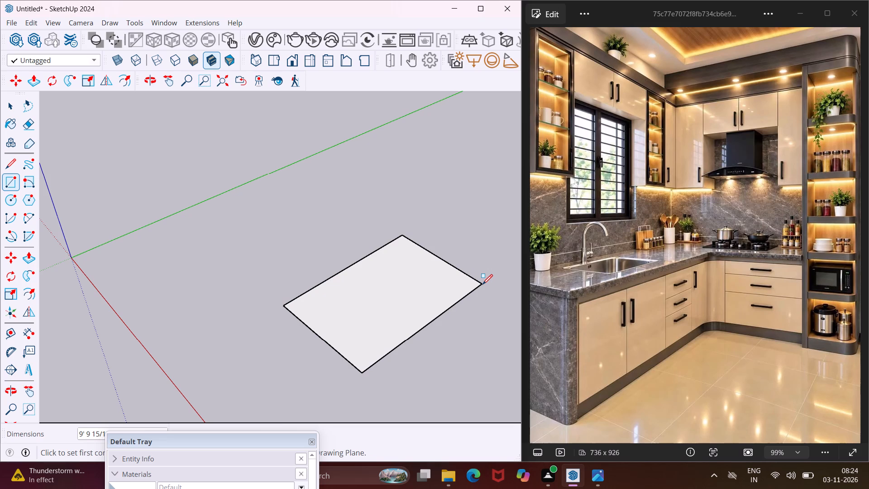
pyautogui.write("8'")
pyautogui.write(",10'")
pyautogui.press('Return')
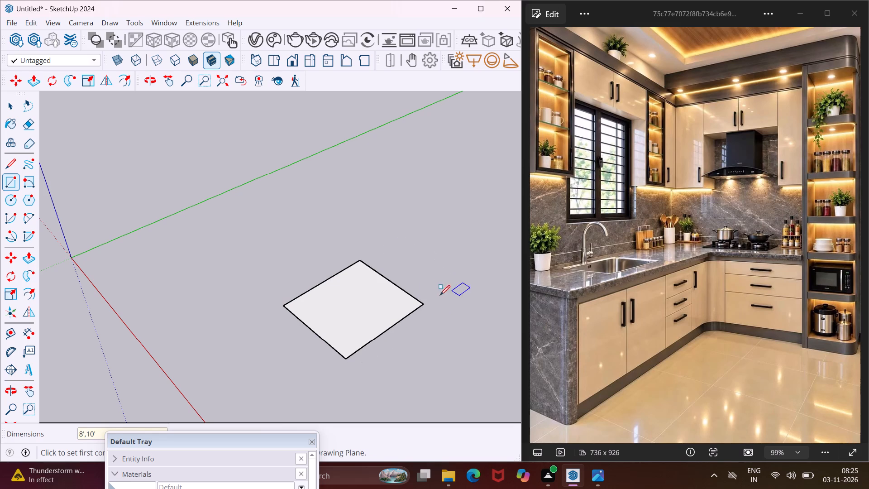
pyautogui.scroll(5, 405, 280)
pyautogui.moveTo(380, 264); pyautogui.dragTo(409, 283, button='middle')
pyautogui.press('Escape')
pyautogui.press('space')
# Place guide lines 9" inside the two floor edges that meet at the back corner.
pyautogui.scroll(3, 315, 248)
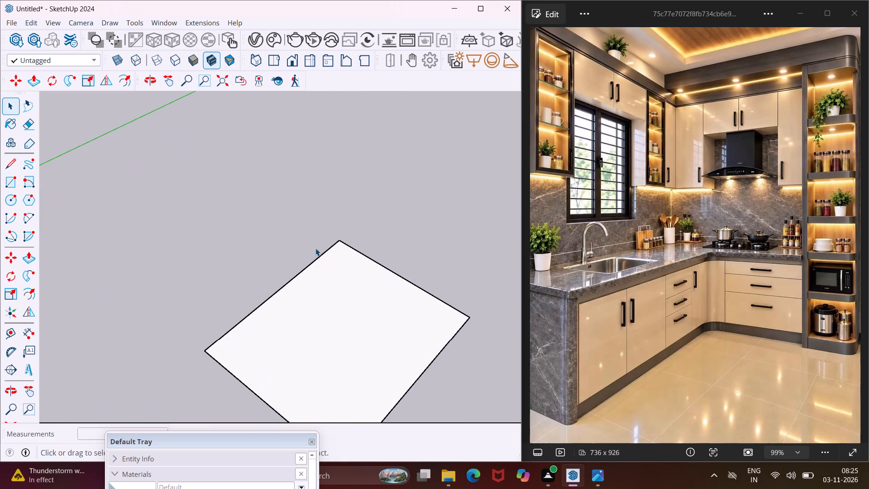
pyautogui.click(12, 336)
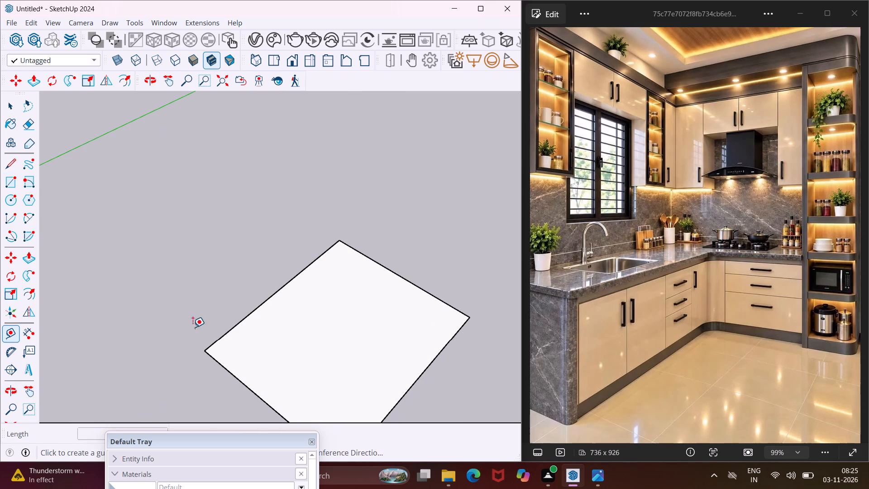
pyautogui.click(241, 321)
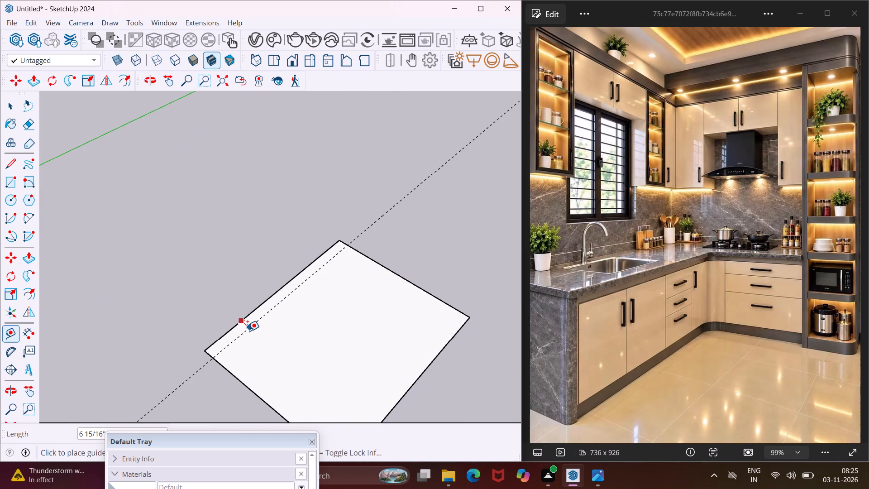
pyautogui.write('9"')
pyautogui.press('Return')
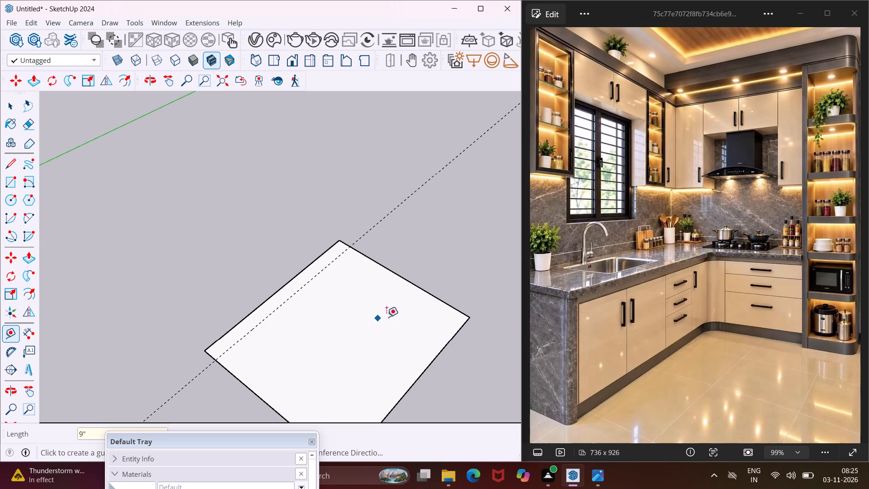
pyautogui.click(428, 296)
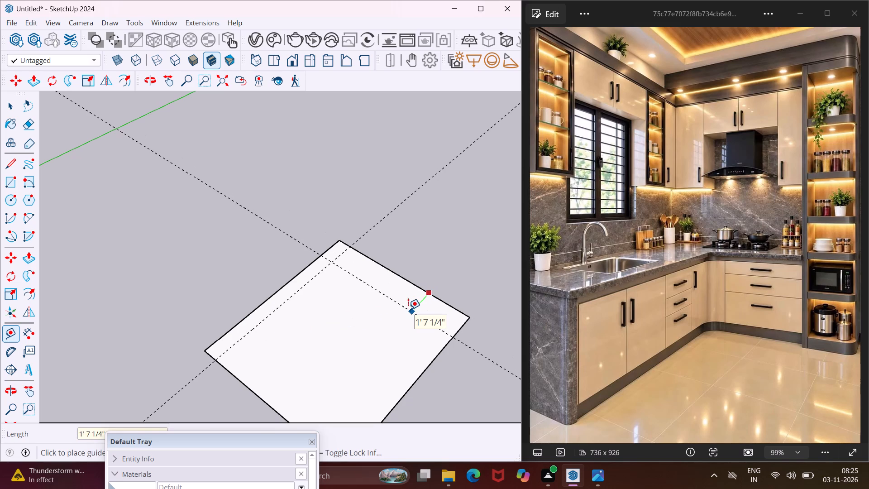
pyautogui.write('9"')
pyautogui.press('Return')
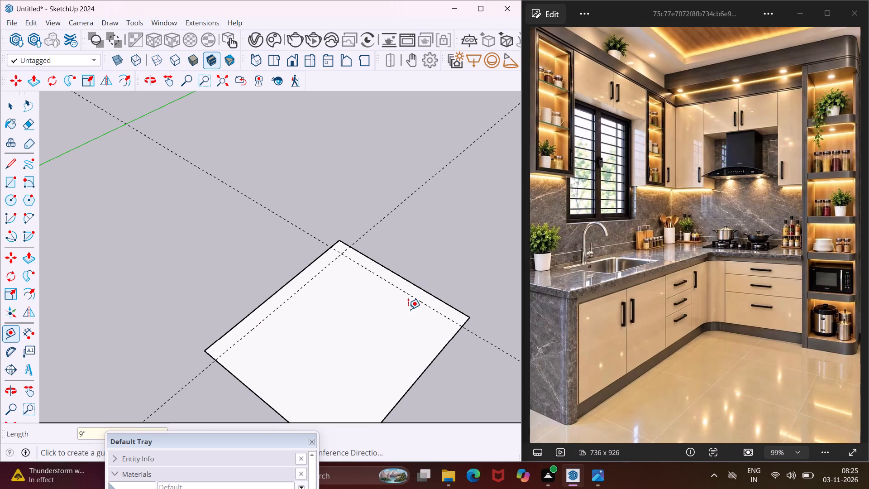
# Place two more guide lines, each offset 2' inward from the 9" guides, to mark the counter depth.
pyautogui.click(245, 340)
pyautogui.write("2'")
pyautogui.press('Return')
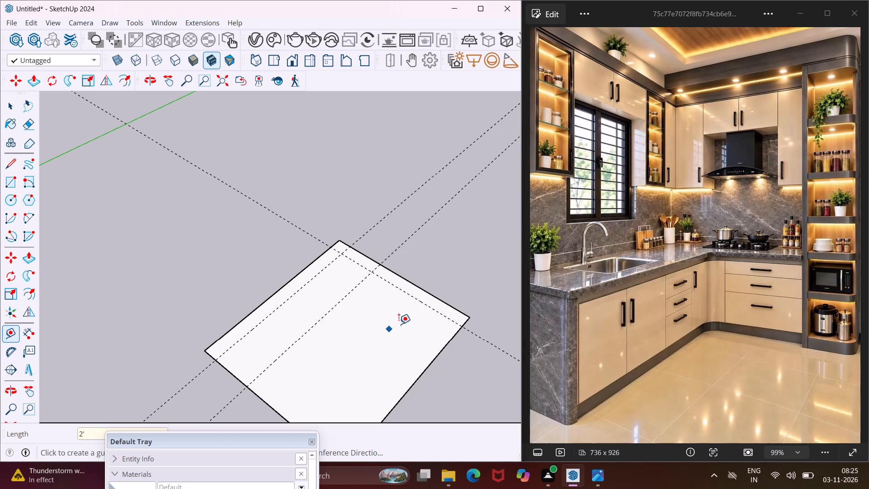
pyautogui.click(421, 306)
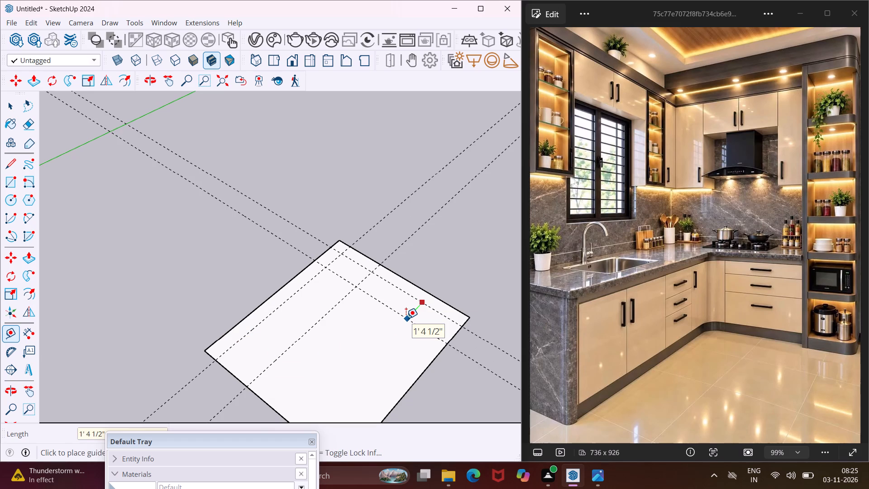
pyautogui.write("2'")
pyautogui.press('Return')
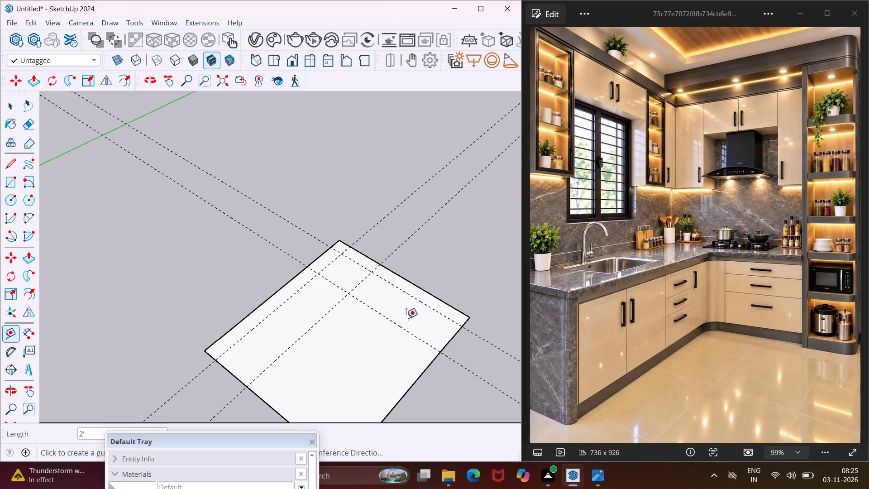
# Draw two counter footprint rectangles along the guides: 2' by 9' 3" on the long side and 2' by 5' 3" on the short side.
pyautogui.click(4, 187)
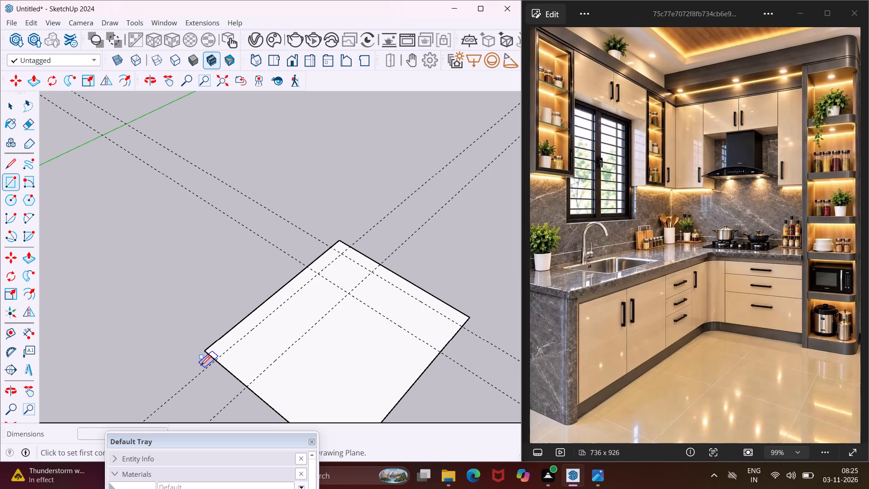
pyautogui.click(216, 361)
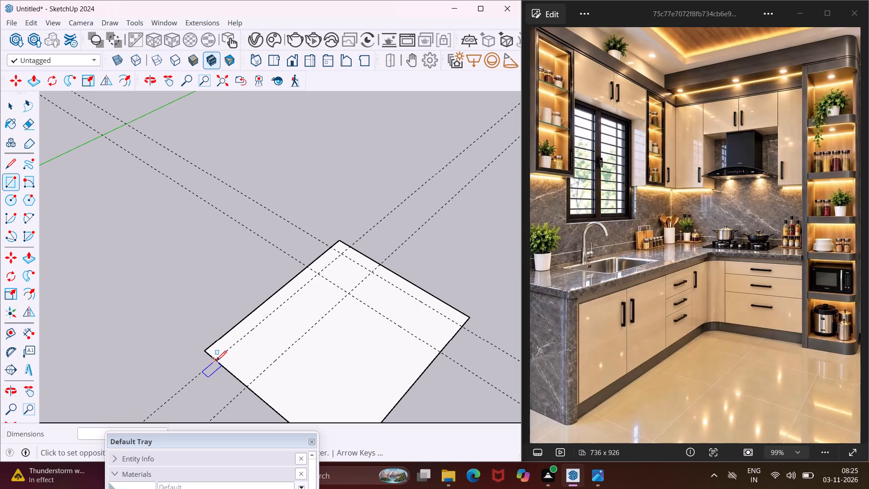
pyautogui.click(373, 272)
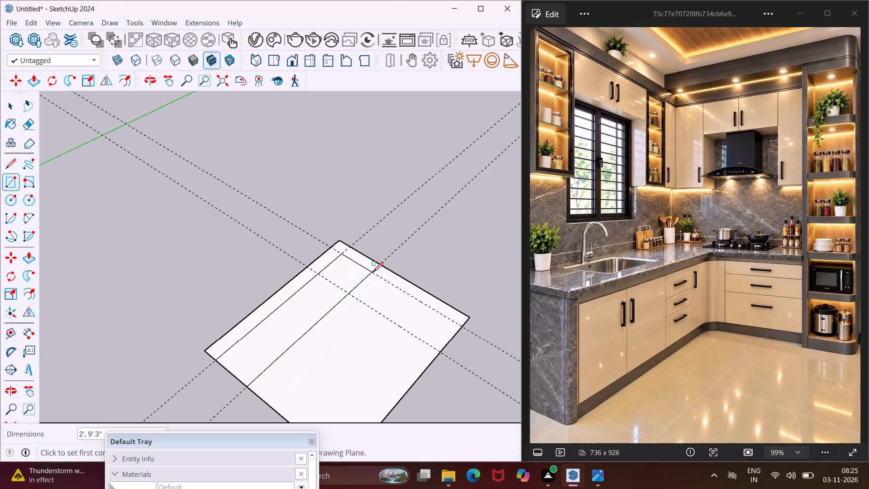
pyautogui.click(373, 275)
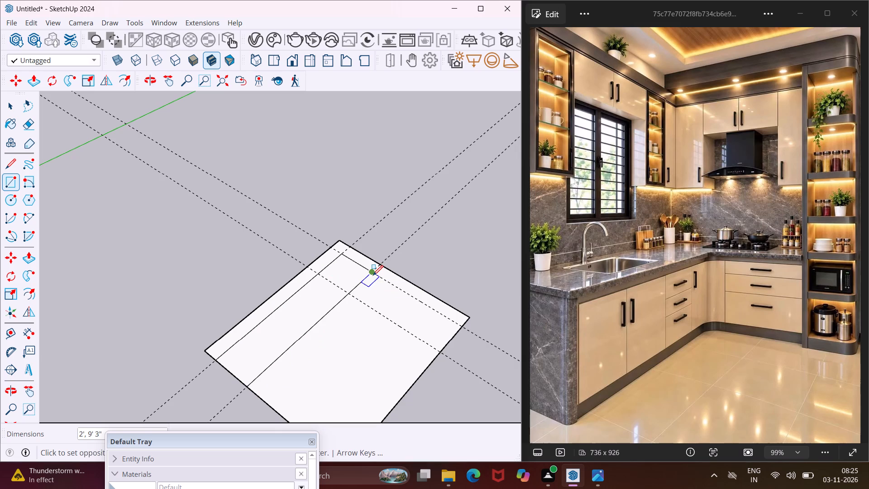
pyautogui.click(440, 354)
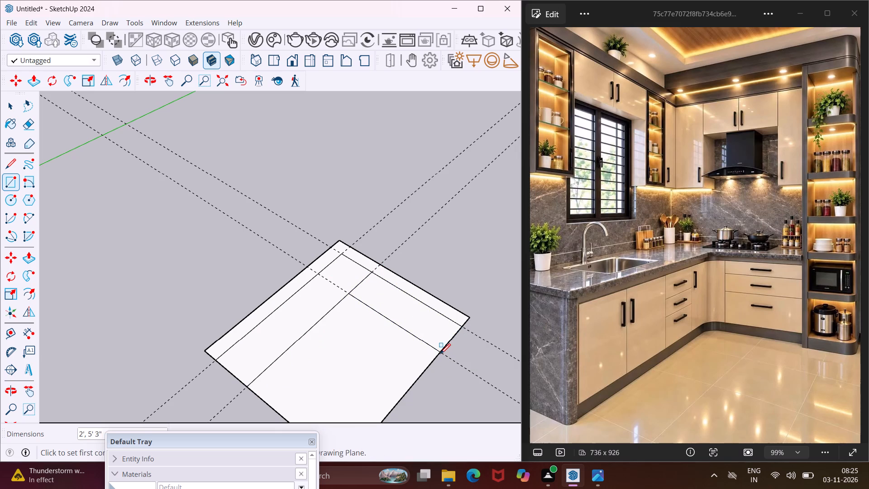
pyautogui.press('Escape')
pyautogui.press('space')
# Push/Pull the L-shaped 9" wall strip up 10' to raise the two kitchen walls.
pyautogui.scroll(3, 229, 332)
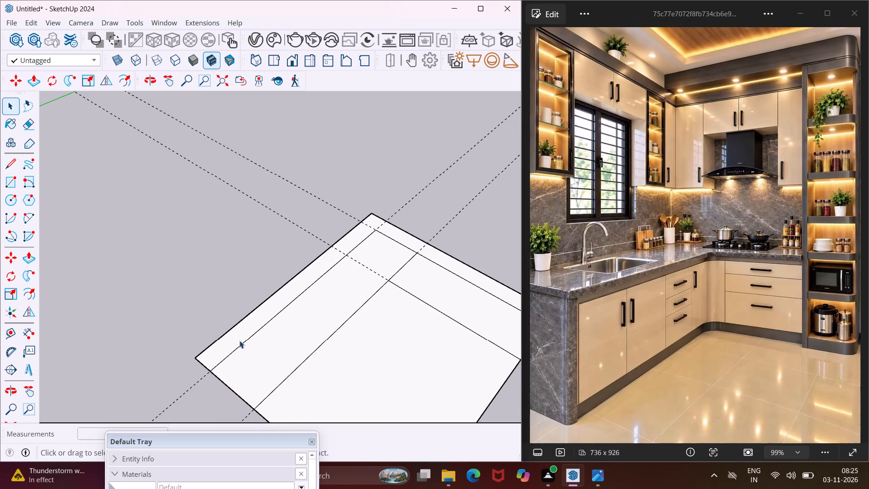
pyautogui.click(236, 336)
pyautogui.press('p')
pyautogui.click(236, 336)
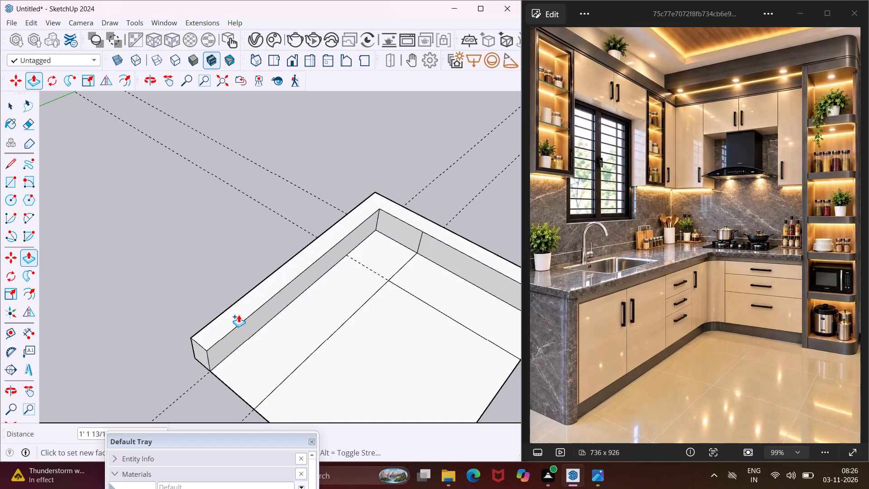
pyautogui.write("10'")
pyautogui.press('Return')
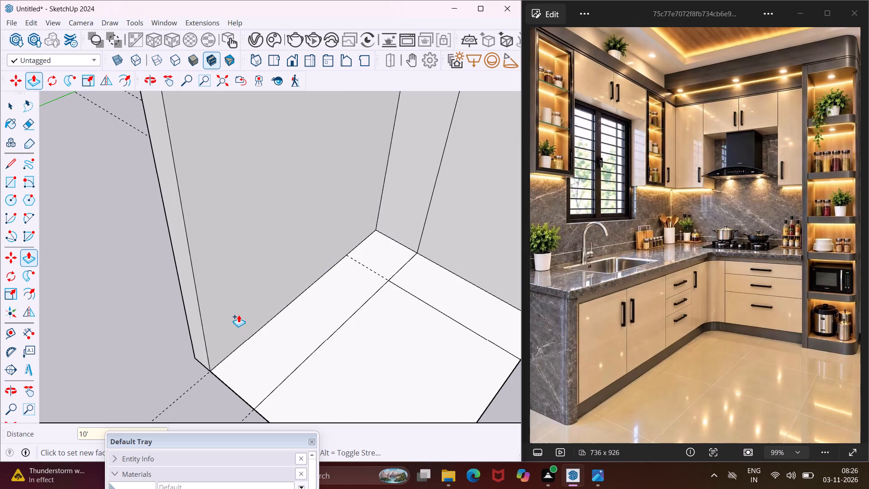
# Push/Pull both counter footprints up 3' to form the L-shaped base counter.
pyautogui.scroll(-3, 239, 315)
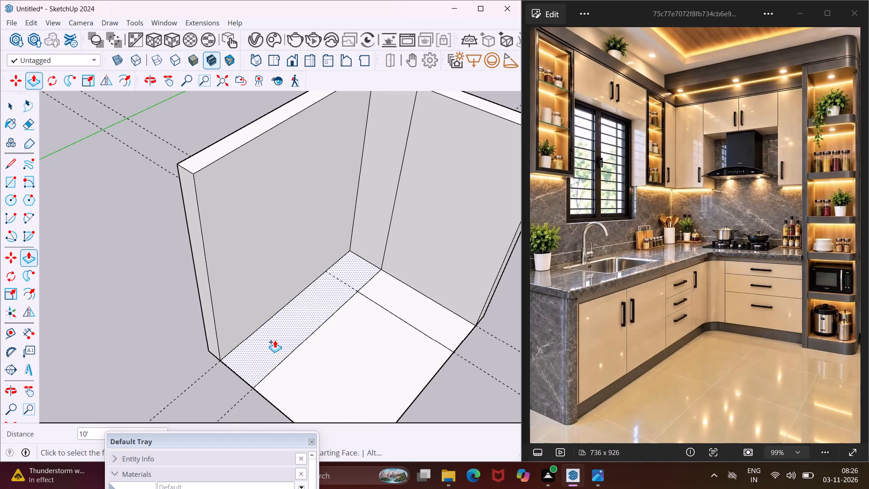
pyautogui.click(275, 340)
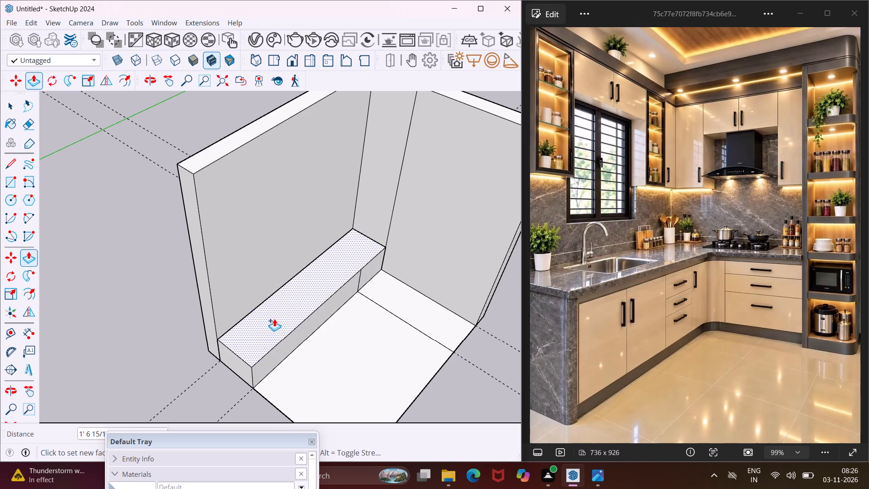
pyautogui.write("3'")
pyautogui.press('Return')
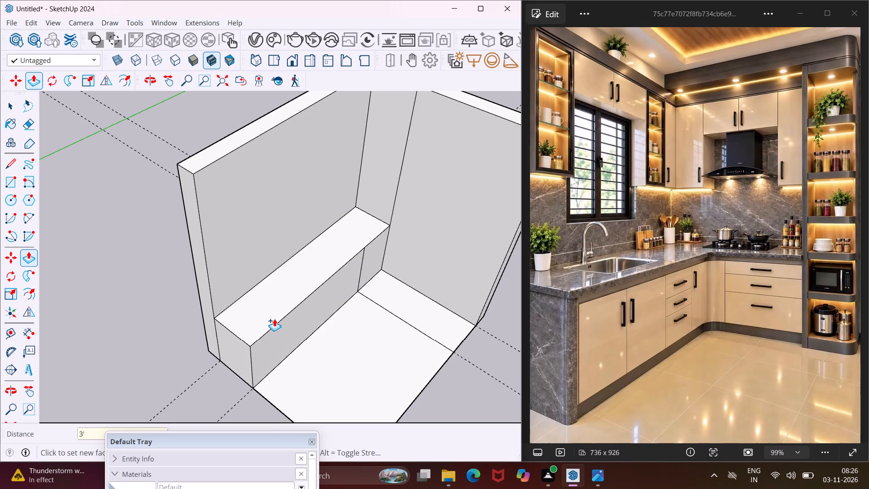
pyautogui.doubleClick(420, 315)
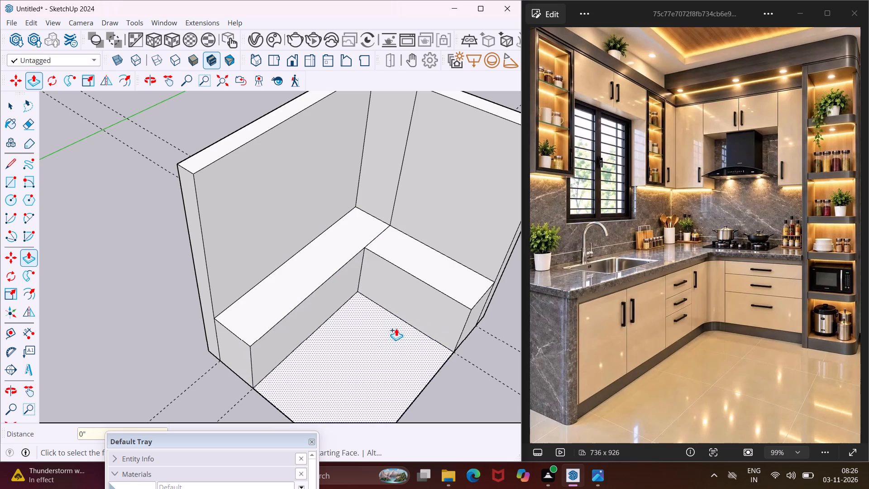
# Push/Pull a copy of the short counter's free end face inward about 1' 6" to split off an end section.
pyautogui.moveTo(386, 335); pyautogui.dragTo(387, 79, button='middle')
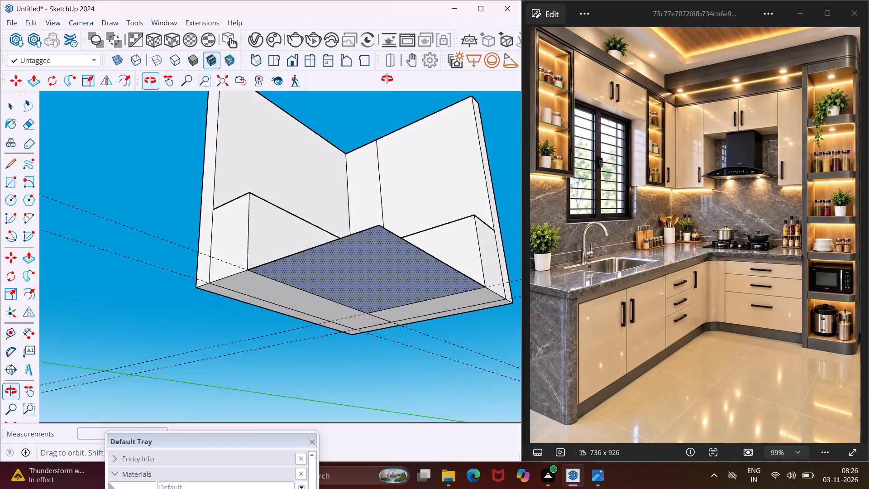
pyautogui.moveTo(387, 79); pyautogui.dragTo(348, 326, button='middle')
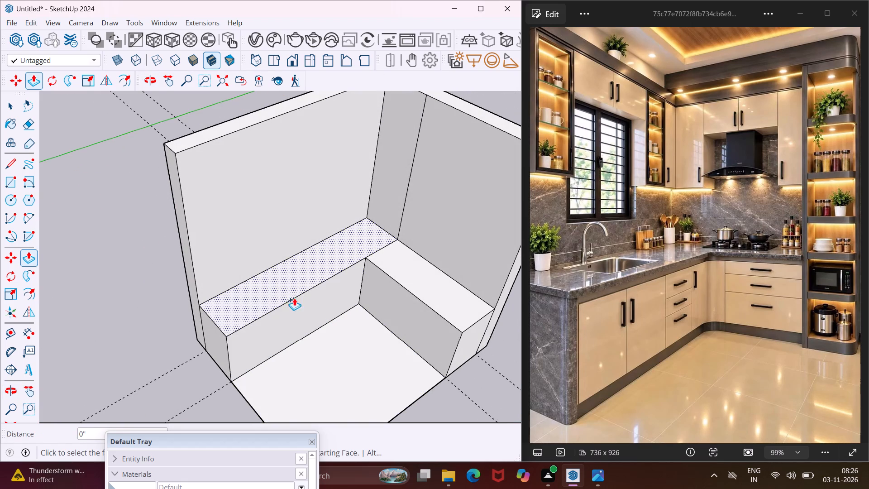
pyautogui.click(476, 338)
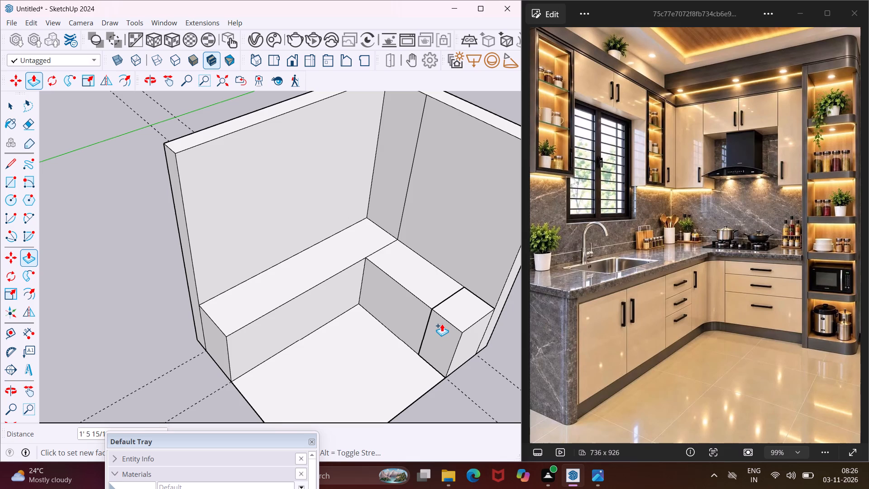
pyautogui.click(440, 323)
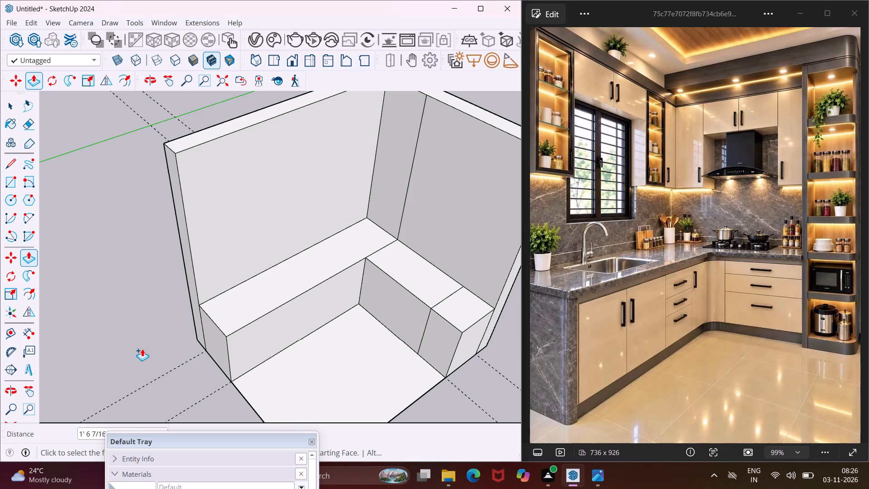
# Push/Pull a copy of each of the three counter top faces down 2'8" to mark the skirting line near the floor.
pyautogui.click(234, 315)
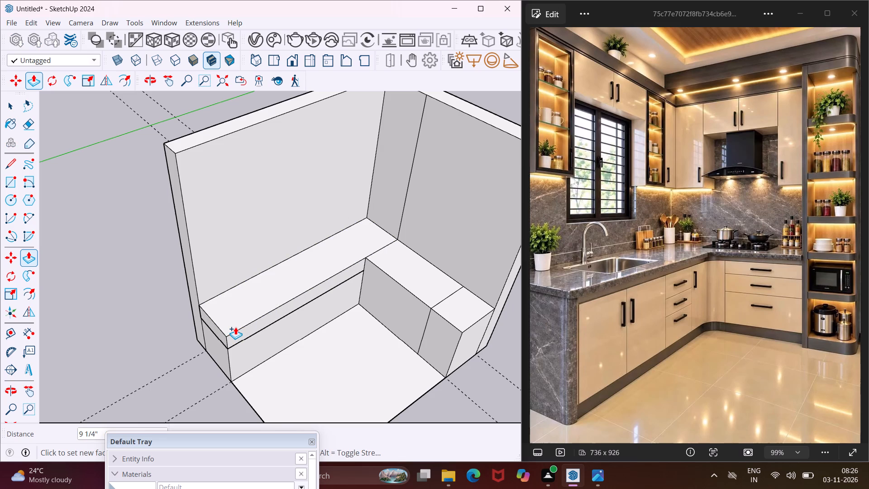
pyautogui.write('2\'8"')
pyautogui.press('Return')
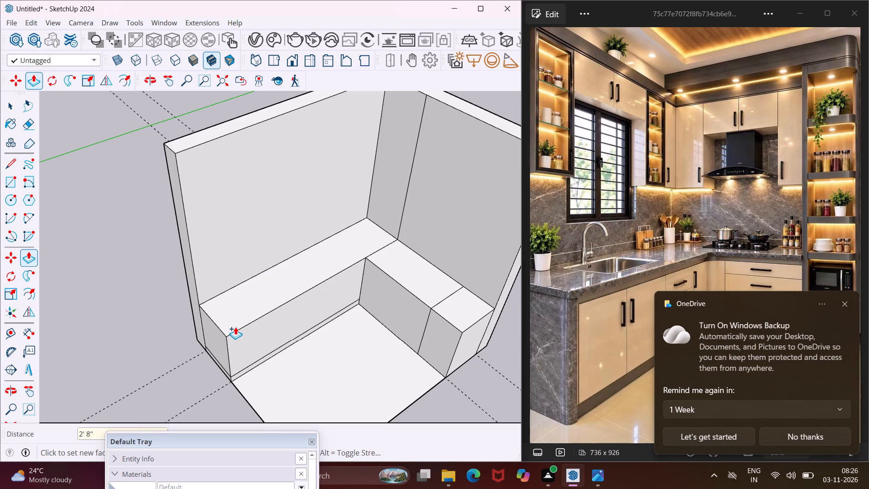
pyautogui.doubleClick(415, 278)
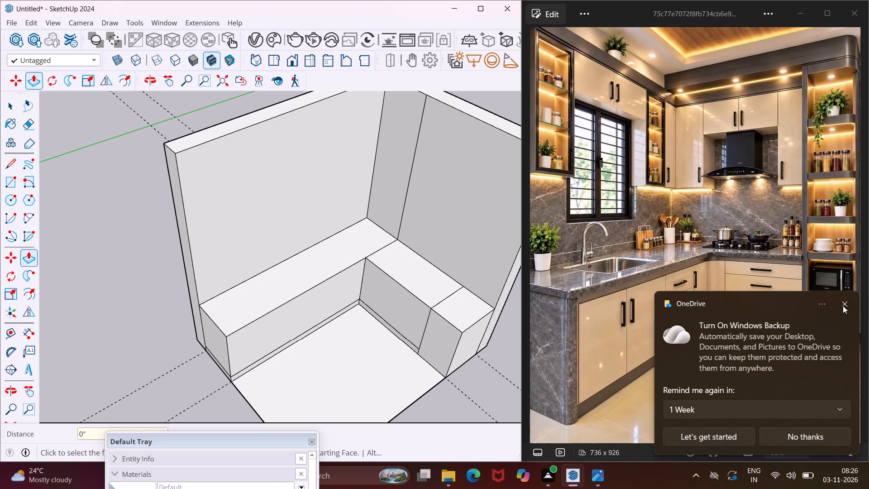
pyautogui.click(843, 306)
pyautogui.doubleClick(462, 298)
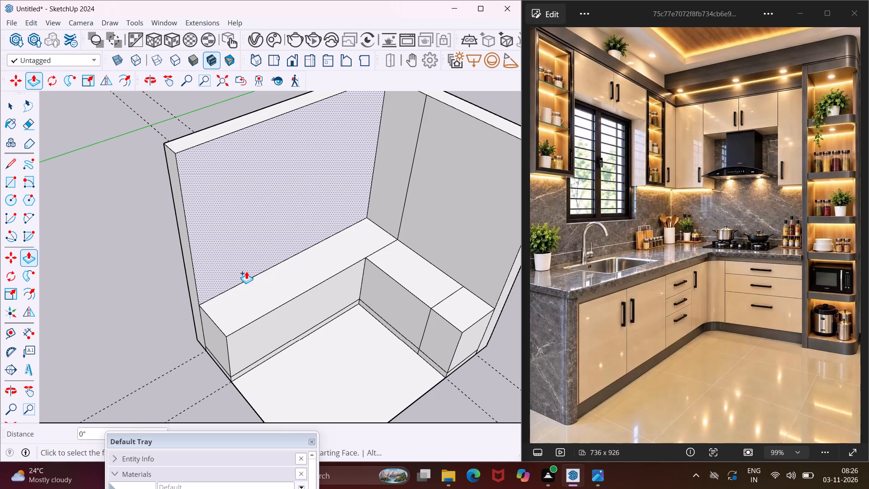
# Push/Pull a copy of the long counter top and adjoining short counter top down 2" to mark the slab thickness, excluding the end section.
pyautogui.scroll(2, 258, 292)
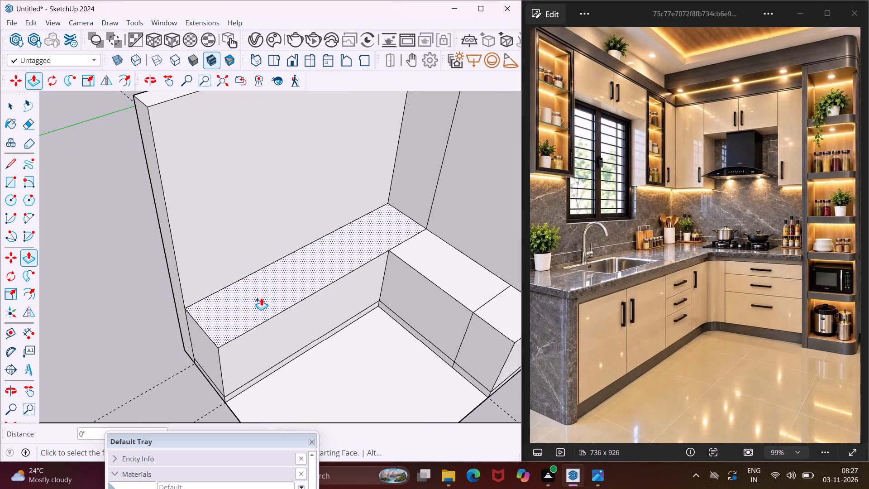
pyautogui.click(261, 298)
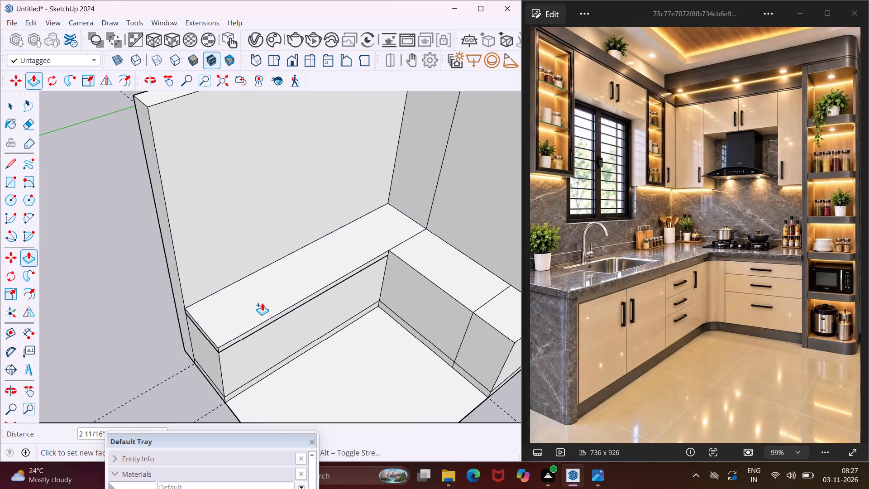
pyautogui.press('2')
pyautogui.hotkey('shift', '"')
pyautogui.press('Return')
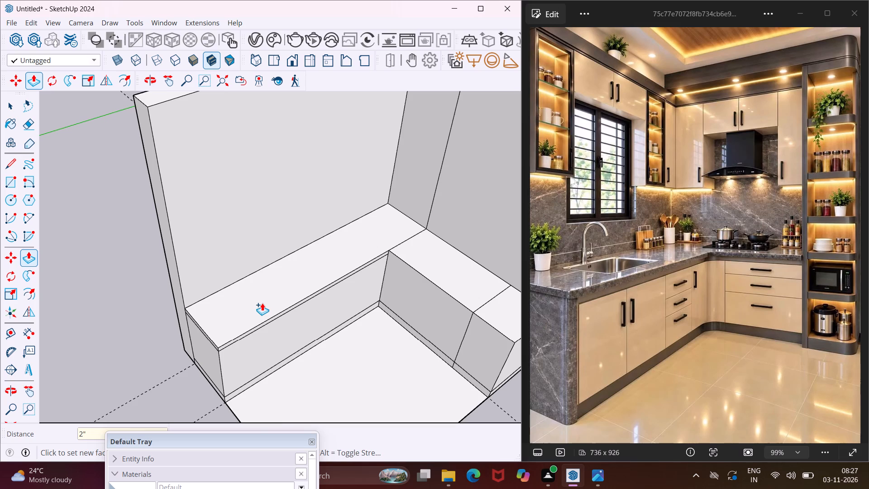
pyautogui.doubleClick(447, 269)
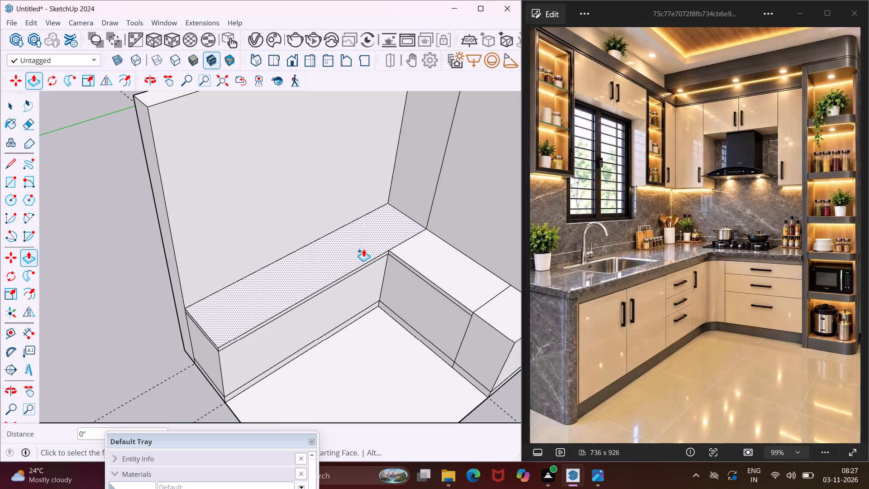
# Push/Pull a copy of the same two counter top faces down 3" to mark a second line below the slab edge.
pyautogui.click(343, 257)
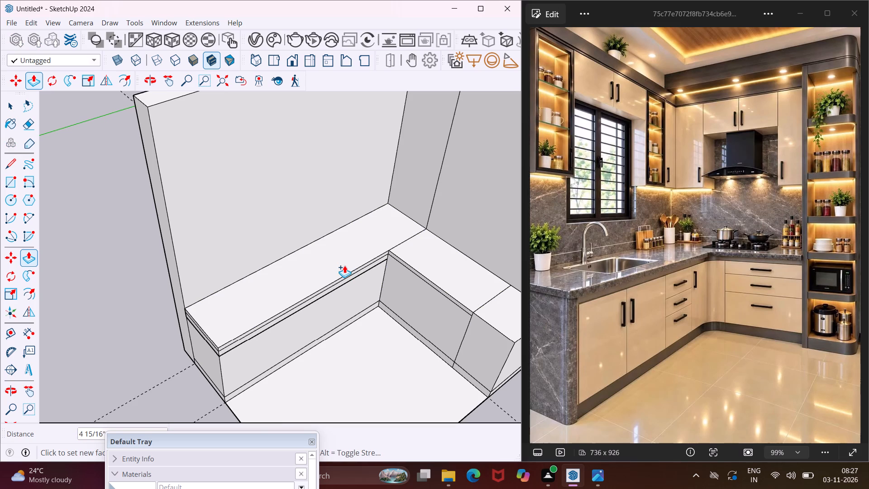
pyautogui.write('3"')
pyautogui.press('Return')
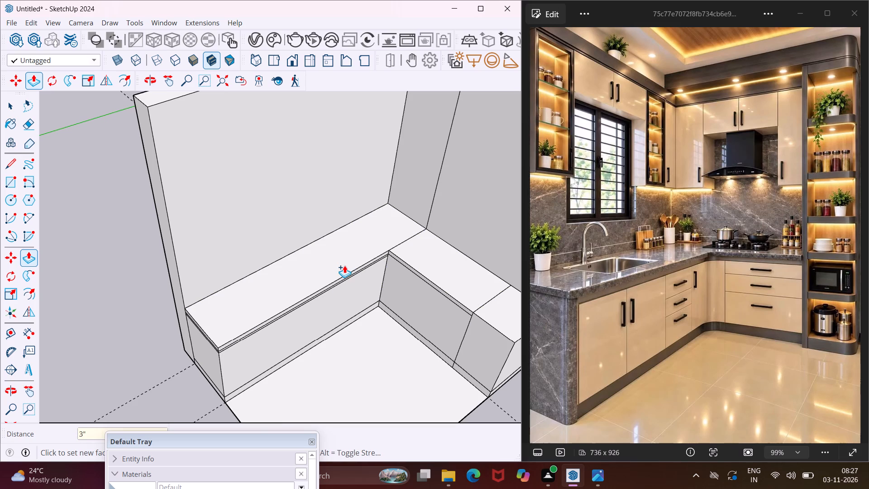
pyautogui.doubleClick(458, 261)
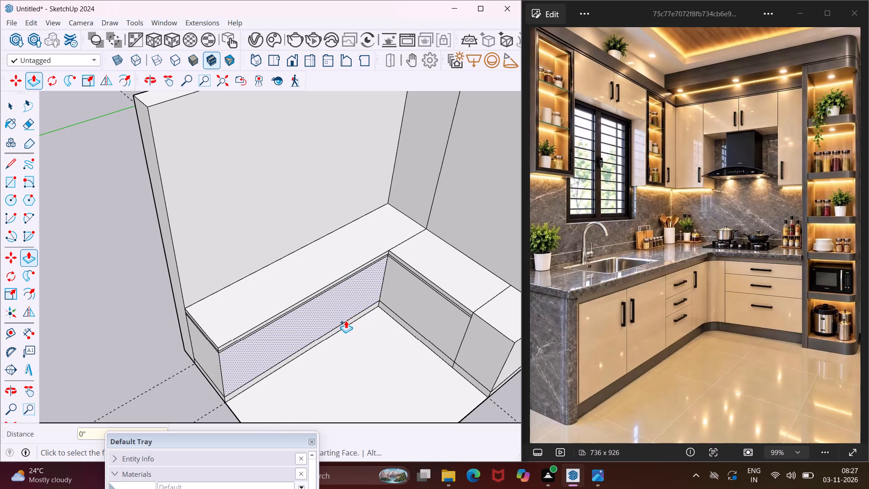
pyautogui.press('Escape')
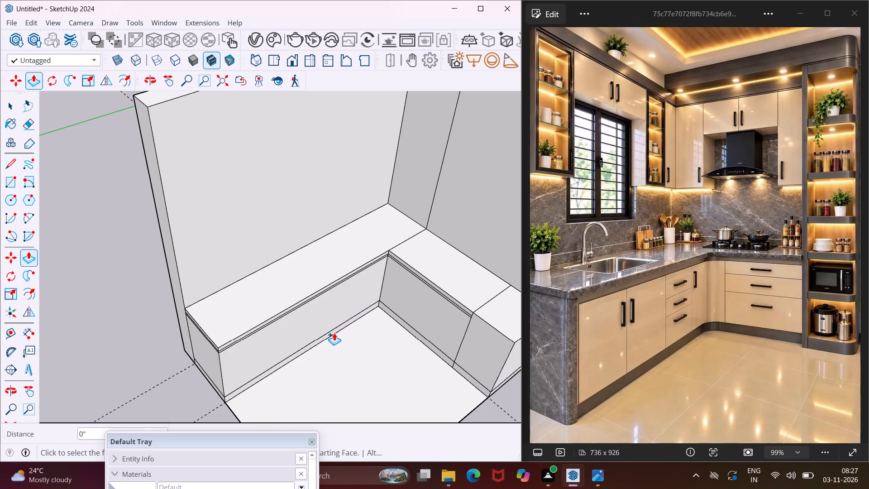
pyautogui.press('space')
# Push/Pull a copy of the long counter's free end face inward 2" to mark the side panel thickness.
pyautogui.moveTo(212, 359); pyautogui.dragTo(223, 321, button='middle')
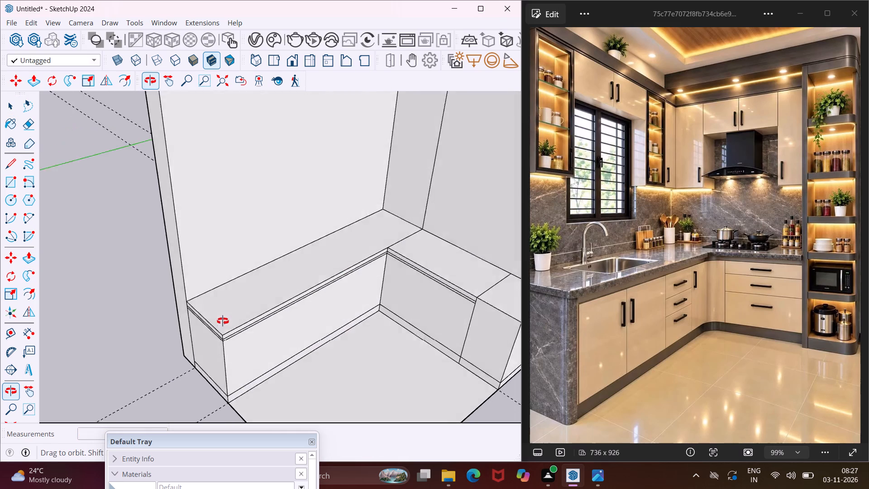
pyautogui.moveTo(223, 321); pyautogui.dragTo(244, 274, button='middle')
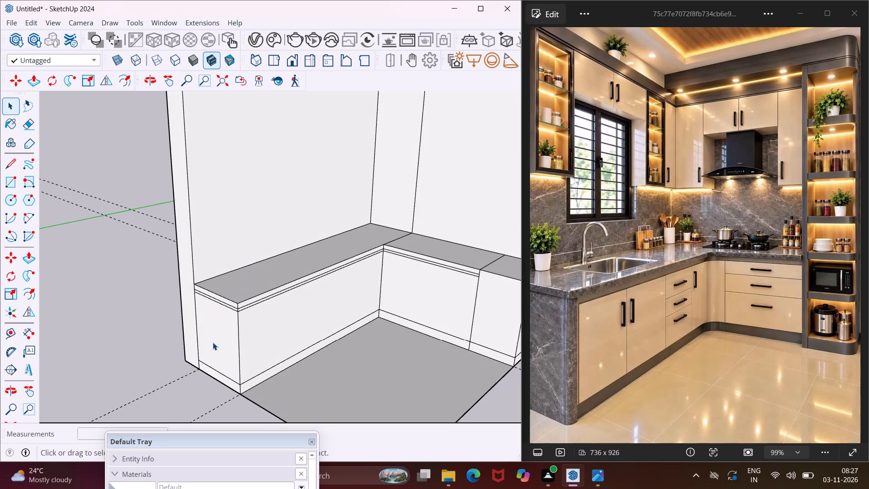
pyautogui.click(213, 342)
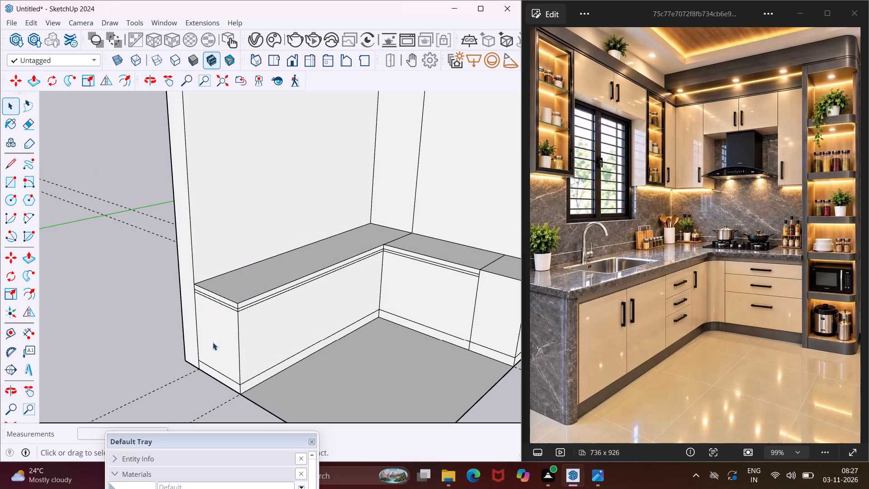
pyautogui.press('p')
pyautogui.click(213, 342)
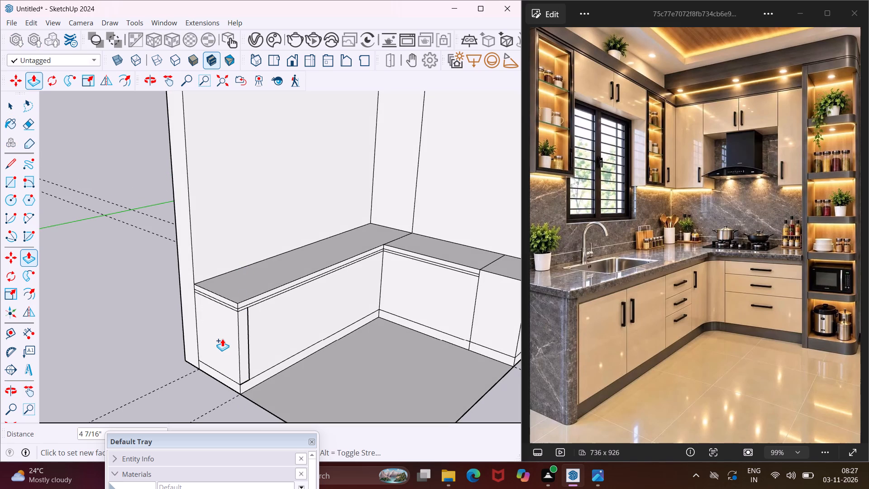
pyautogui.press('2')
pyautogui.hotkey('shift', '"')
pyautogui.press('Return')
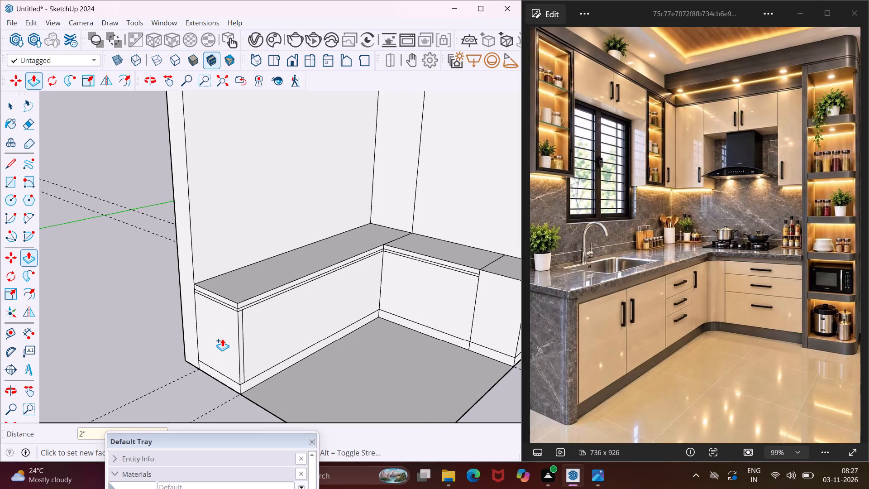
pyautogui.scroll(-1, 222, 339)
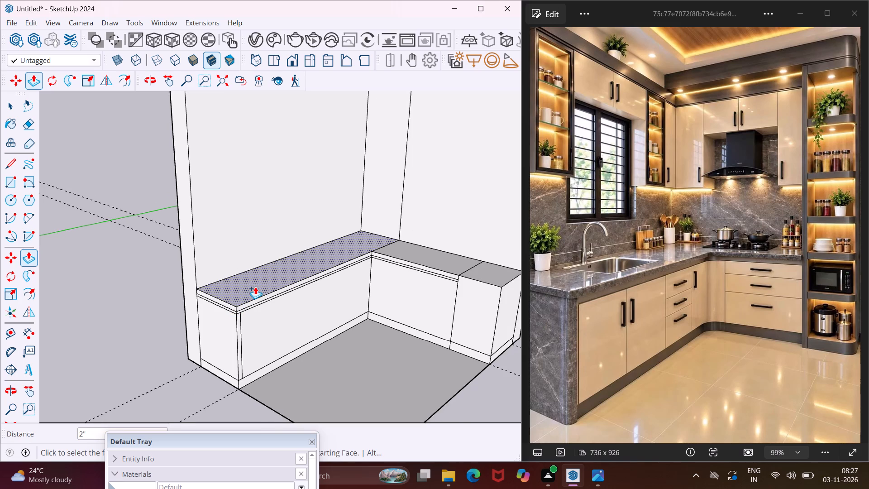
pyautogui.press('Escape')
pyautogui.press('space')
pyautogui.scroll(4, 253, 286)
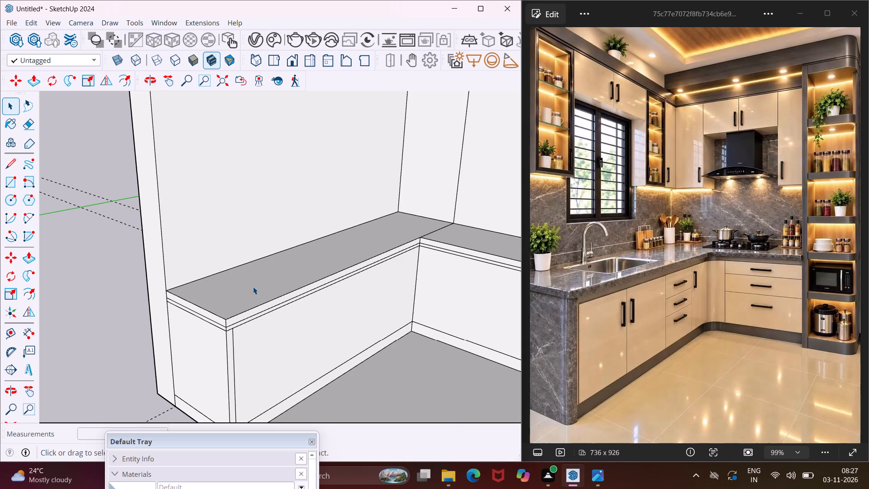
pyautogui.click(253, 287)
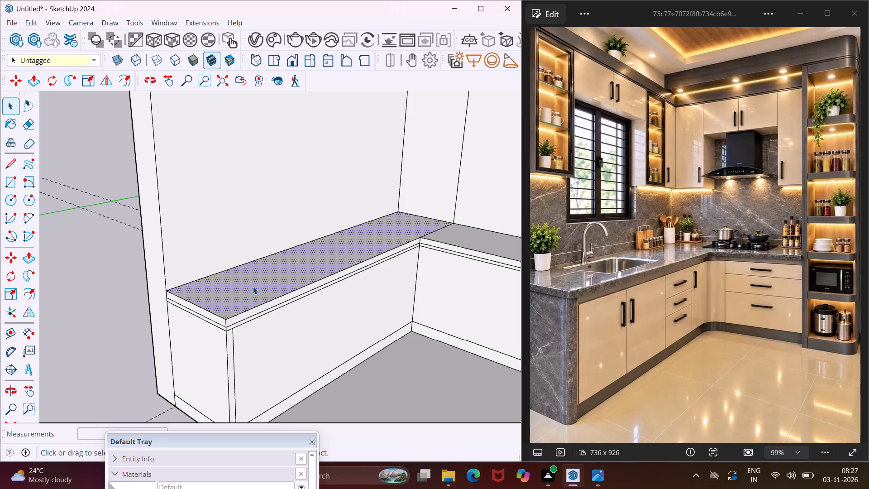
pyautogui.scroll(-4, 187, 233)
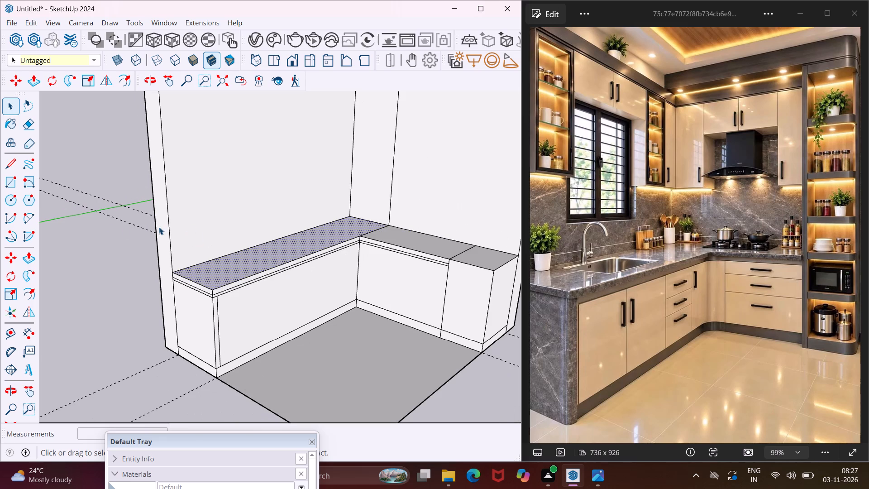
# Draw lines extending the side panel's inner edge on the long counter front 4" down to the floor and 1" up to the slab line.
pyautogui.click(17, 170)
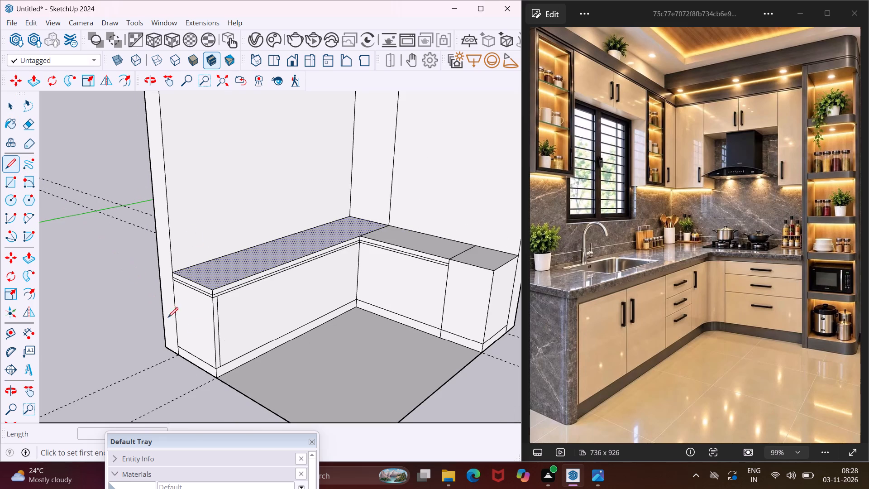
pyautogui.scroll(8, 219, 349)
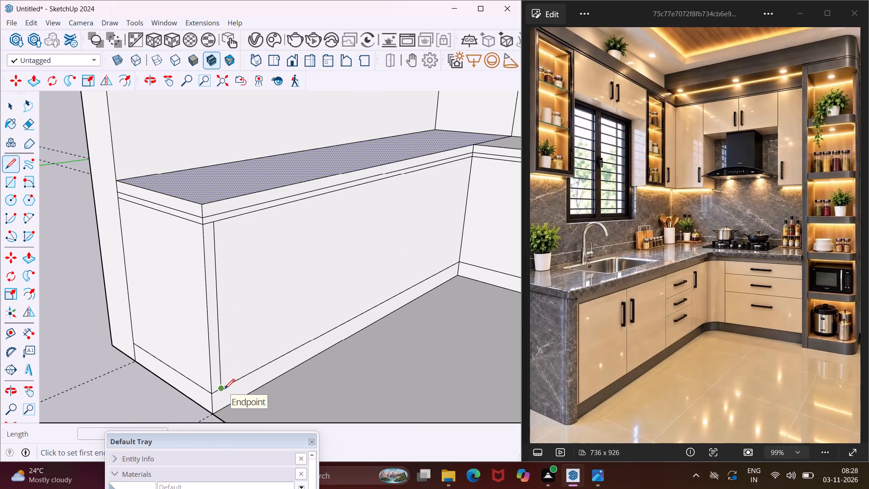
pyautogui.click(222, 389)
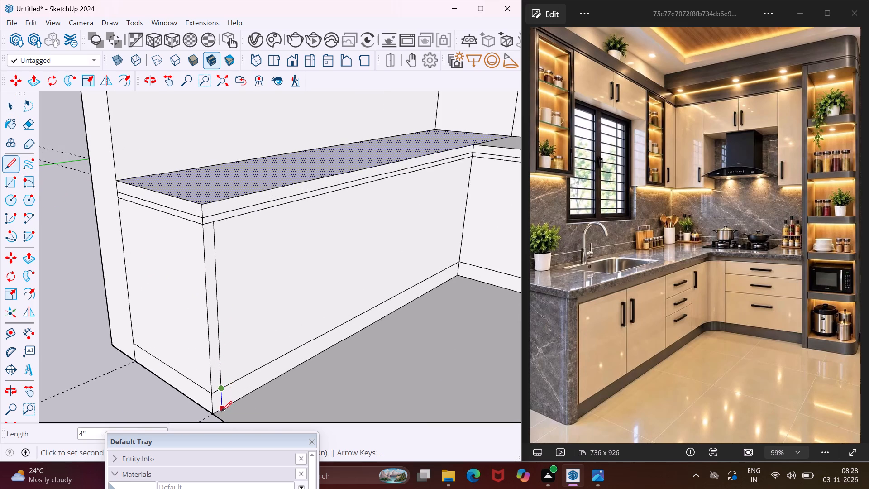
pyautogui.click(222, 411)
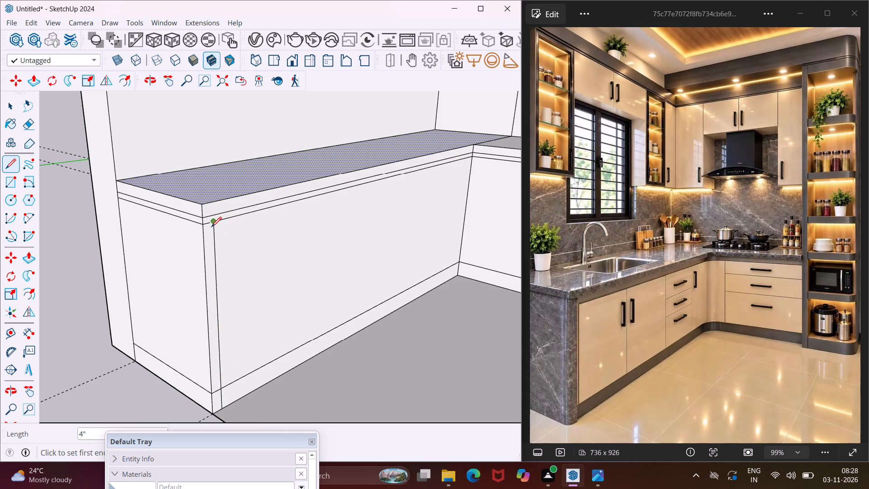
pyautogui.click(213, 223)
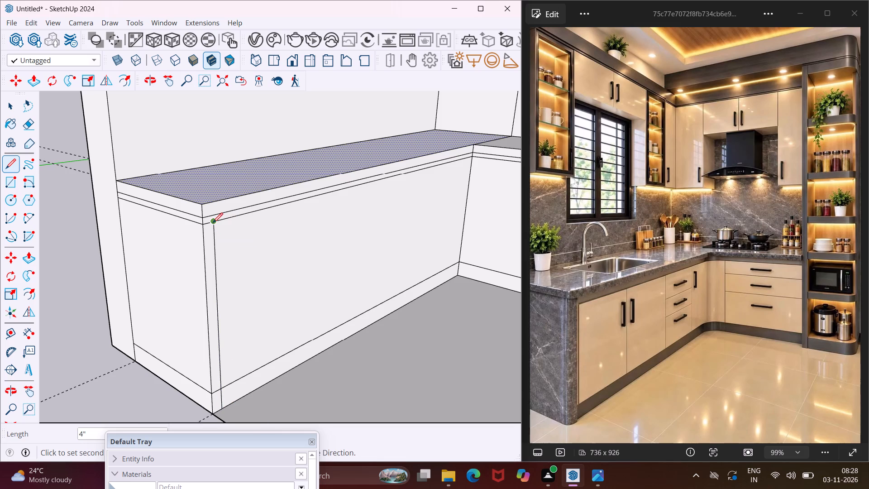
pyautogui.click(211, 213)
pyautogui.press('Escape')
pyautogui.press('space')
pyautogui.scroll(-3, 145, 357)
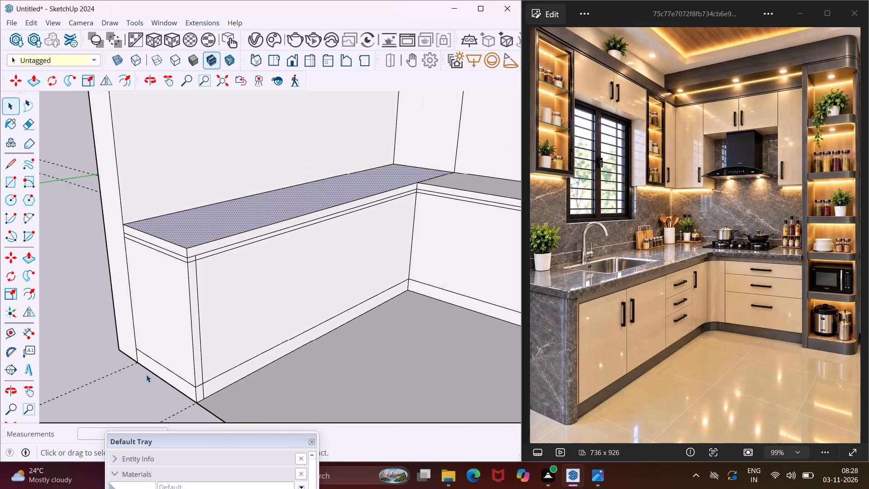
# Erase the stray vertical line on the wall beside the corner and the seam between the long and adjoining short counter tops.
pyautogui.scroll(-10, 146, 374)
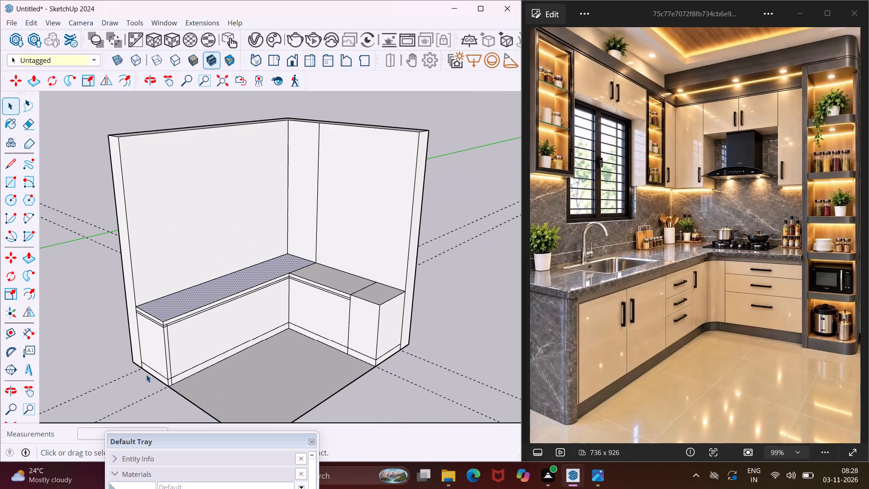
pyautogui.press('e')
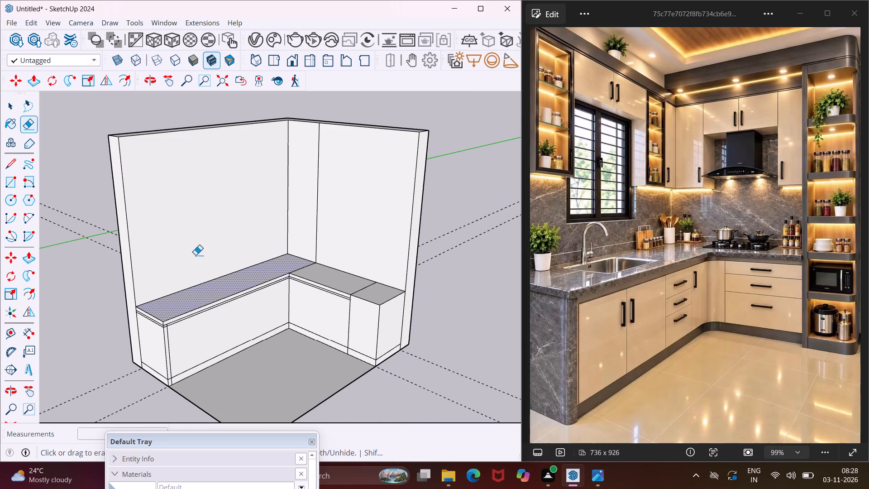
pyautogui.click(316, 200)
pyautogui.scroll(6, 299, 279)
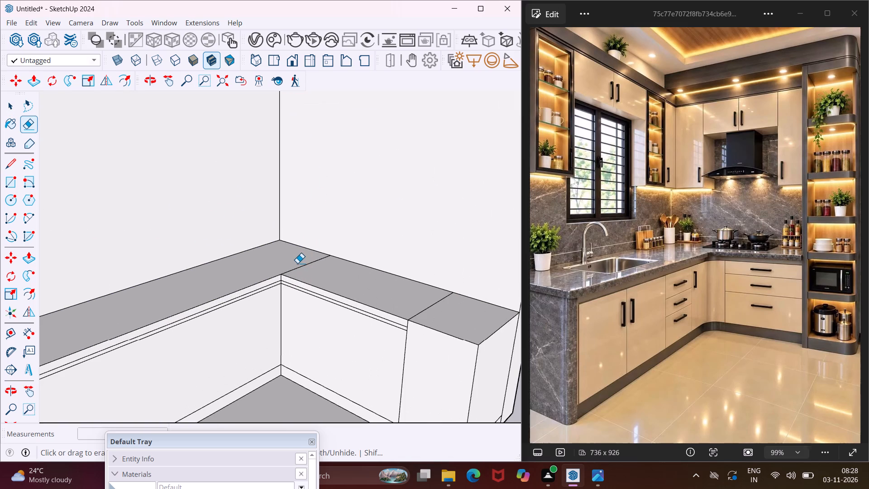
pyautogui.click(302, 266)
pyautogui.press('Escape')
pyautogui.press('space')
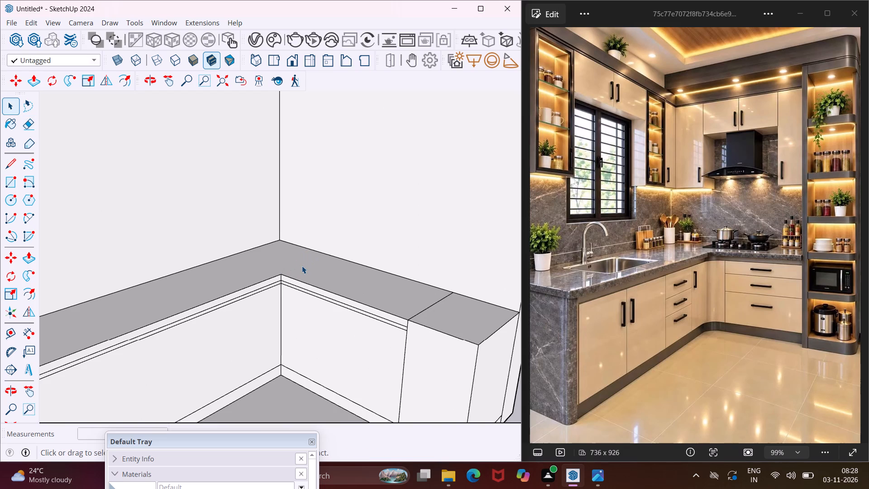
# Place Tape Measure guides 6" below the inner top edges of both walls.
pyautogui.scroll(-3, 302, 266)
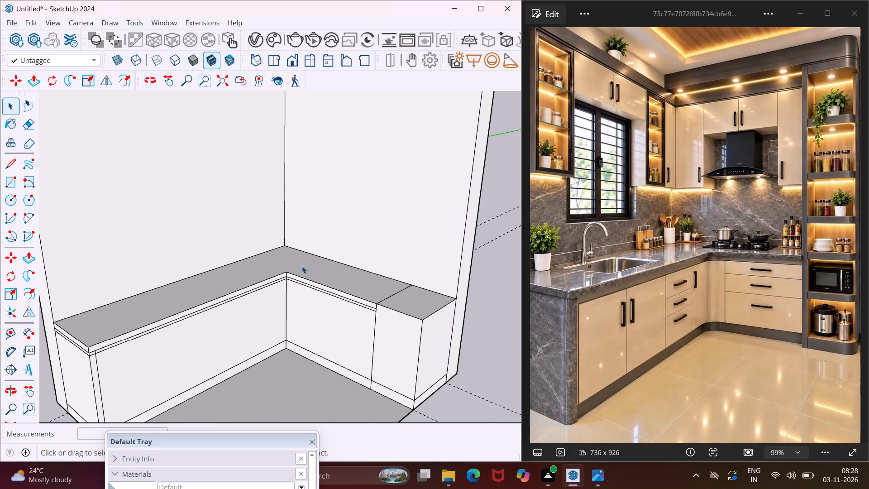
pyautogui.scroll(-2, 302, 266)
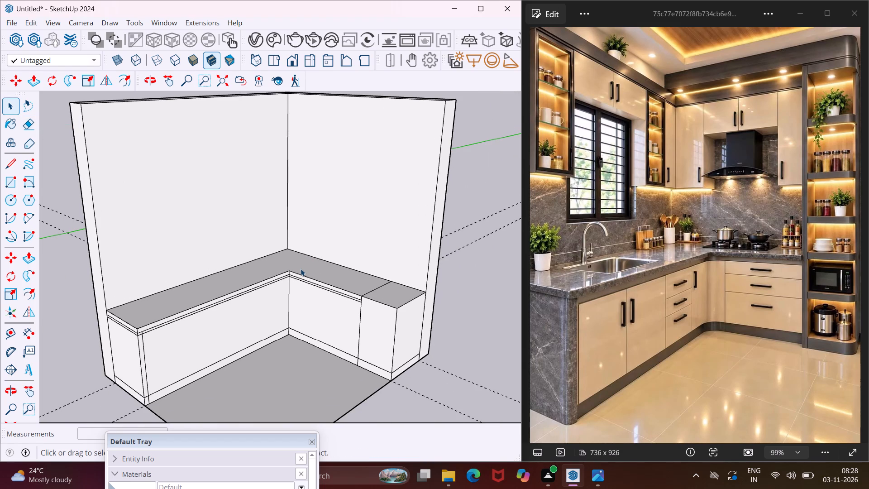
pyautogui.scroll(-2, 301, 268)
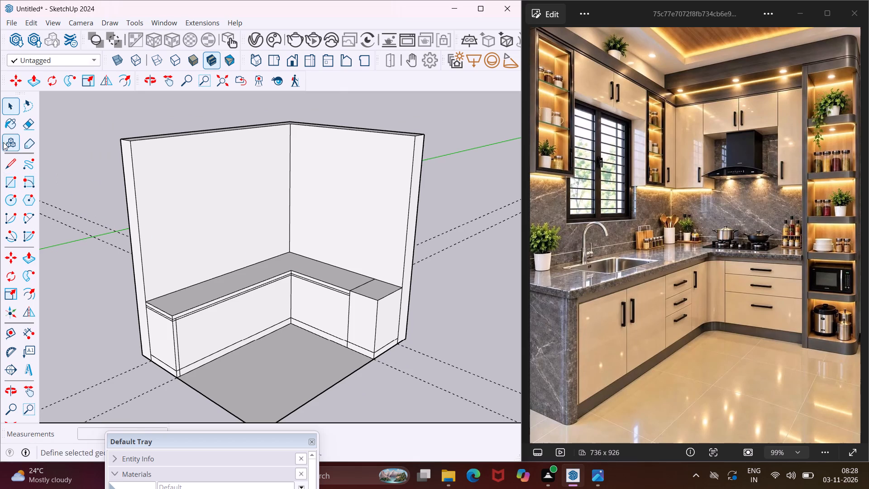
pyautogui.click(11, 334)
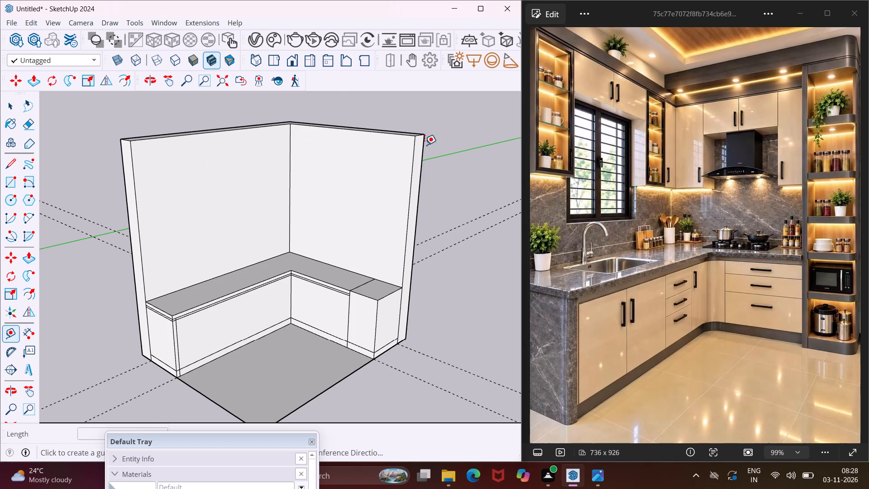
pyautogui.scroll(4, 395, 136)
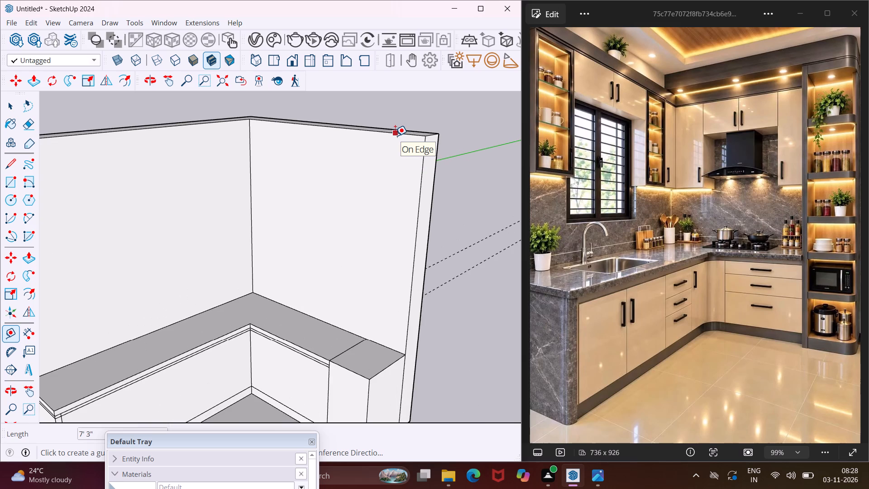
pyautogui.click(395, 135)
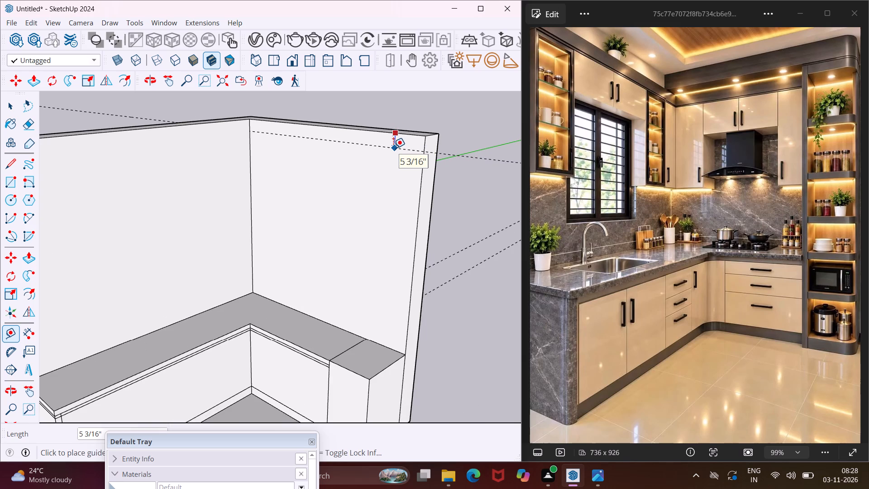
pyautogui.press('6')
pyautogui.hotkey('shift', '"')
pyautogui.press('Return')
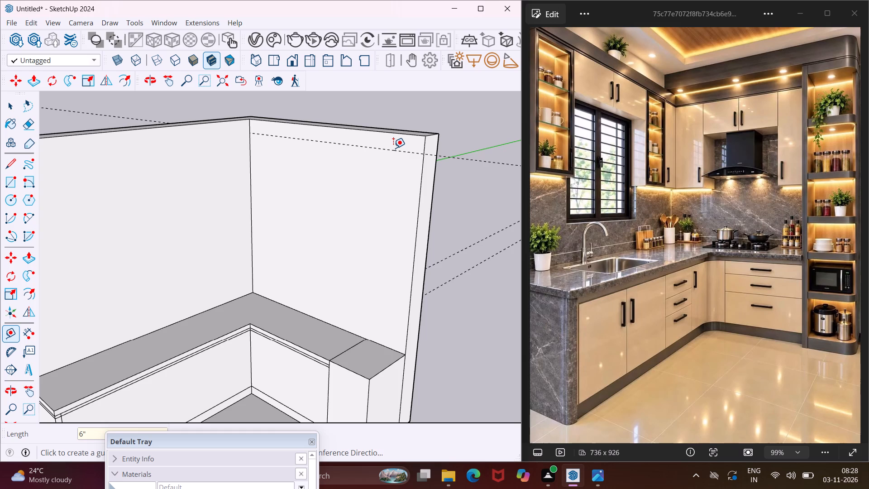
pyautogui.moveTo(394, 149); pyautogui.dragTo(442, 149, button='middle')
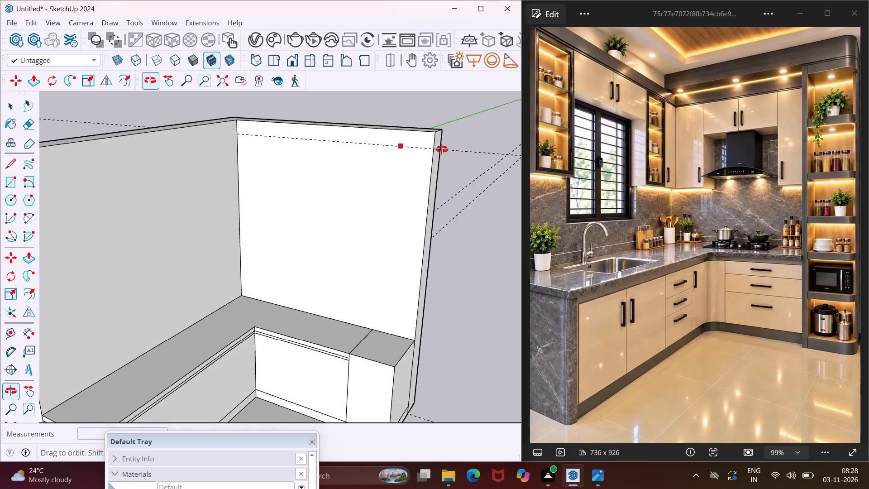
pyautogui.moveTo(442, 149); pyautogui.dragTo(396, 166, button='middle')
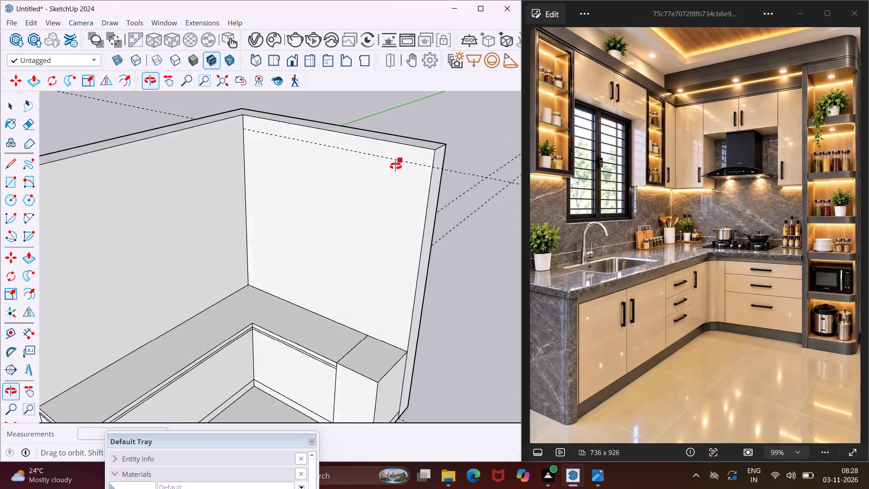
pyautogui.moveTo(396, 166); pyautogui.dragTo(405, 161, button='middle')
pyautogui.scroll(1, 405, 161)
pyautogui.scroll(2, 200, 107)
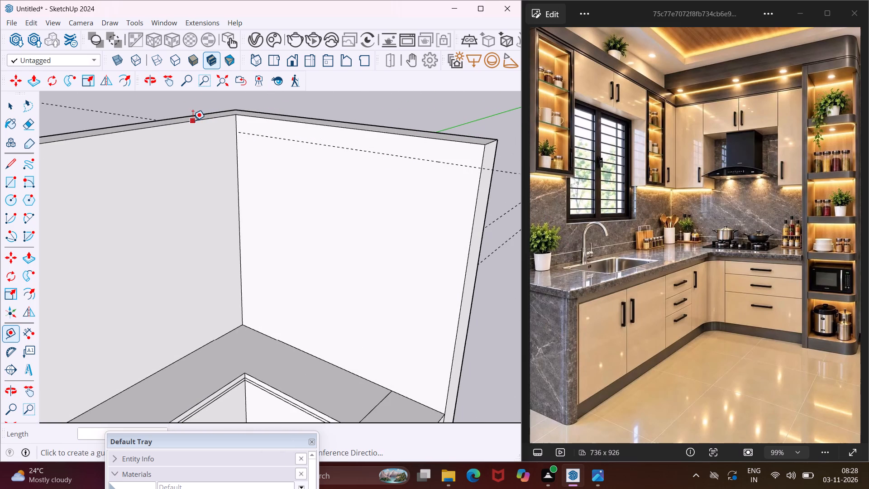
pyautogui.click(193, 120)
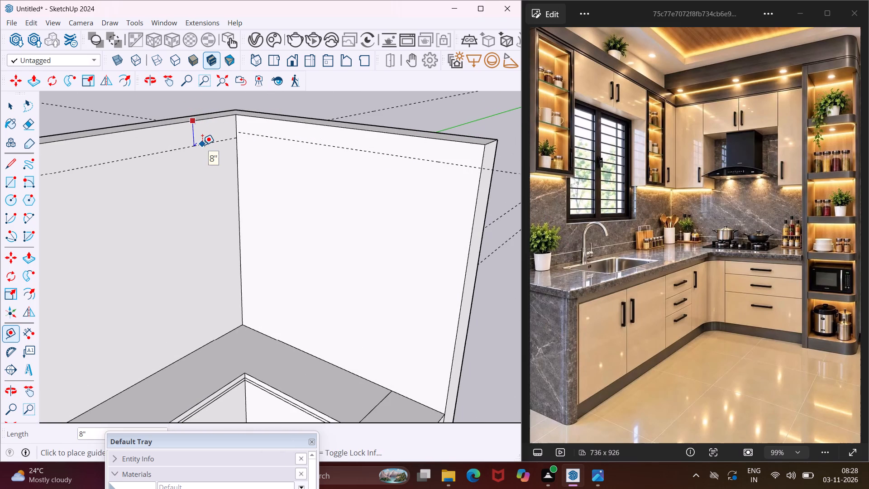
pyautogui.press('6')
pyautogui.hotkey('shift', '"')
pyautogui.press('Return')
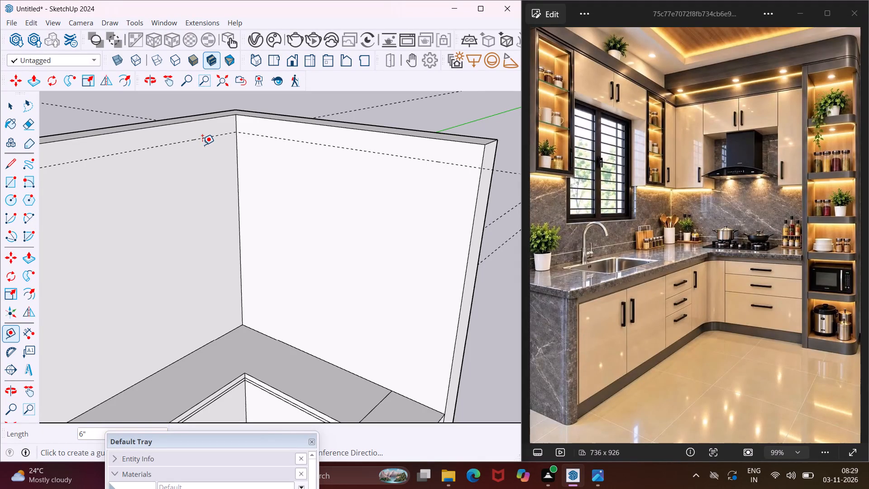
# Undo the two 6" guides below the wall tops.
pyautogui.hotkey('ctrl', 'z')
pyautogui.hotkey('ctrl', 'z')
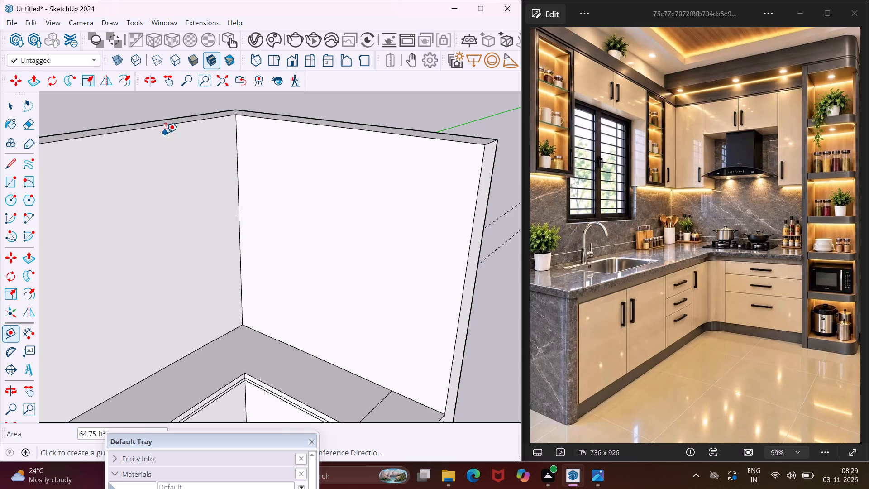
# Place Tape Measure guides 1' below the inner top edges of both walls.
pyautogui.click(154, 127)
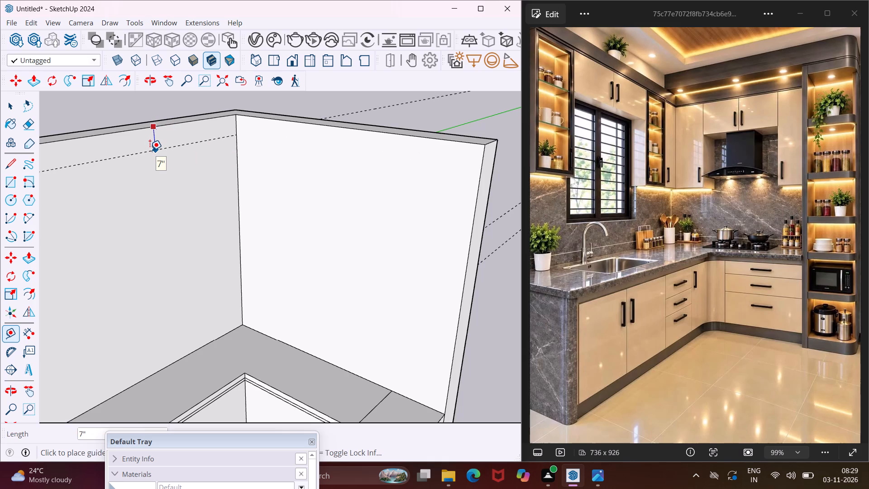
pyautogui.write("1'")
pyautogui.press('Return')
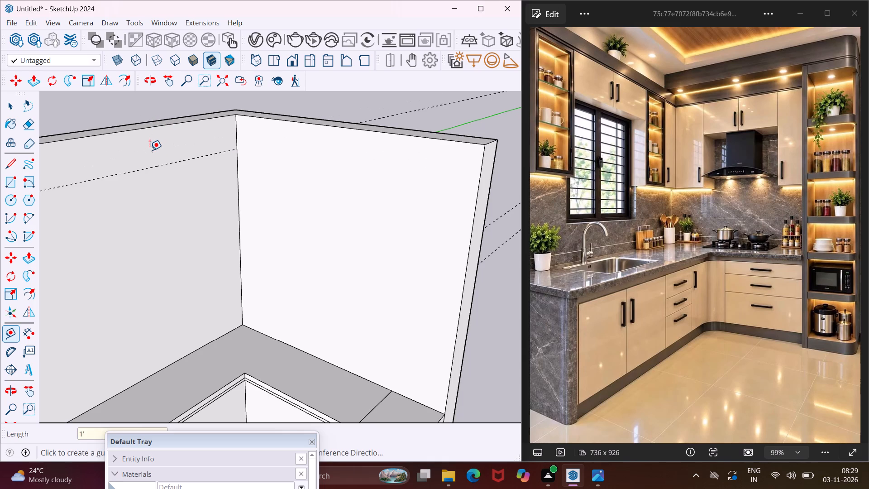
pyautogui.click(314, 125)
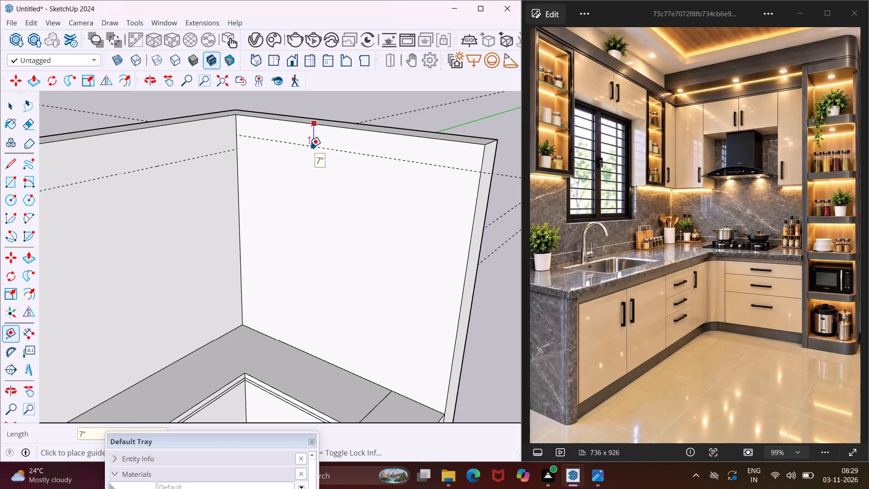
pyautogui.write("1'")
pyautogui.press('Return')
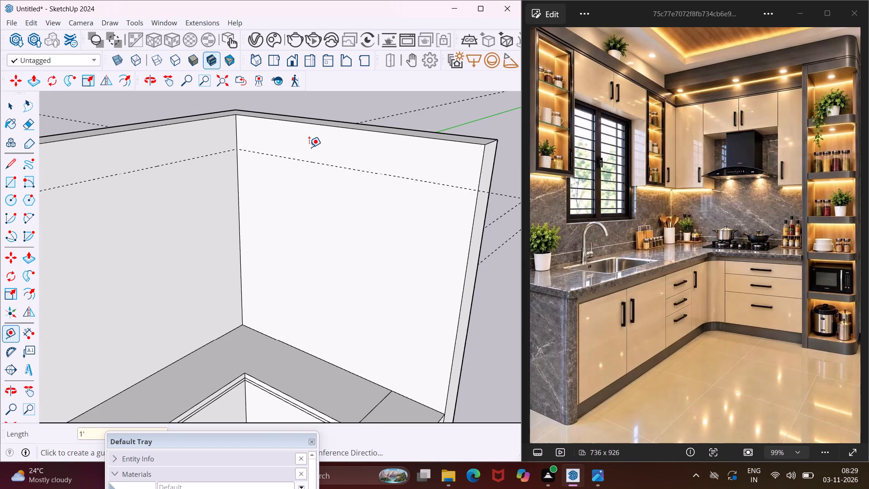
pyautogui.scroll(-6, 309, 147)
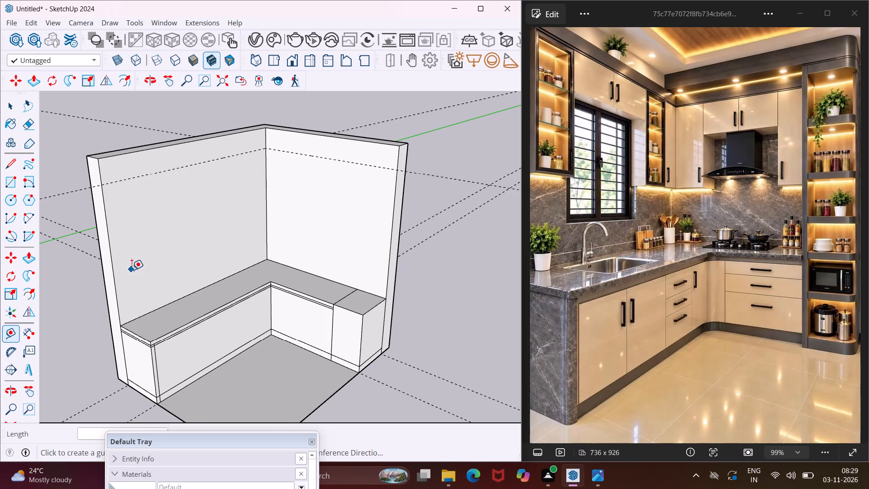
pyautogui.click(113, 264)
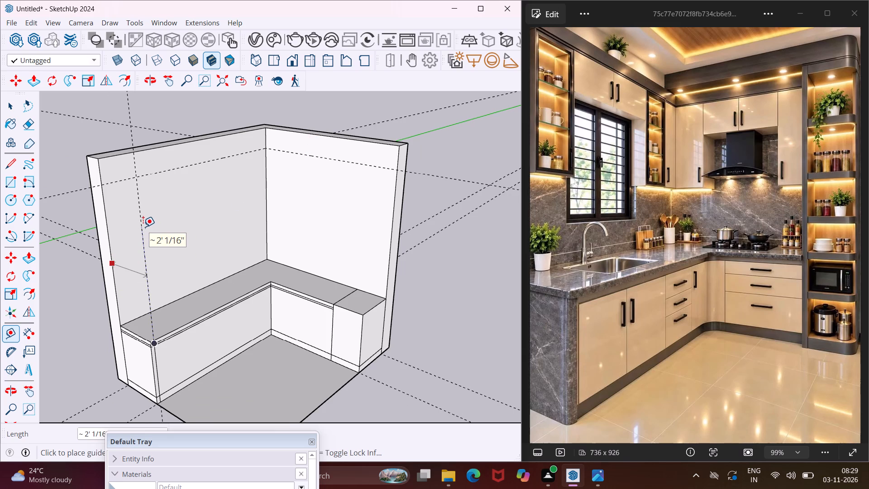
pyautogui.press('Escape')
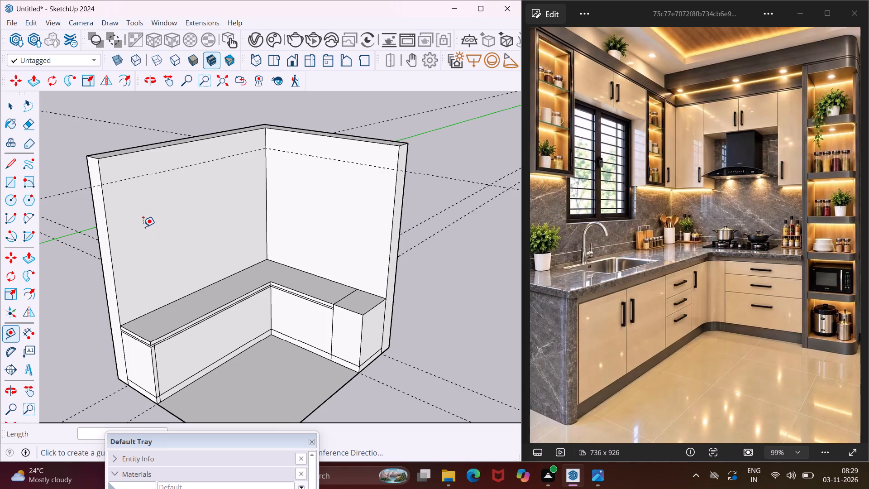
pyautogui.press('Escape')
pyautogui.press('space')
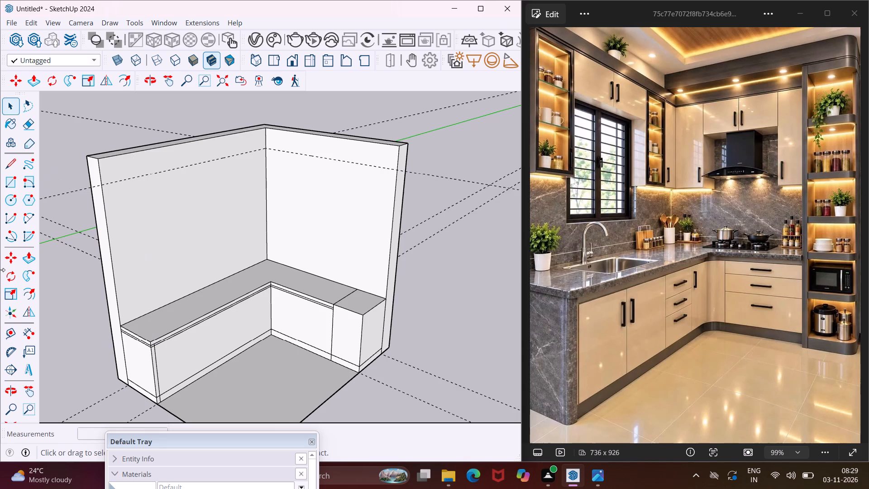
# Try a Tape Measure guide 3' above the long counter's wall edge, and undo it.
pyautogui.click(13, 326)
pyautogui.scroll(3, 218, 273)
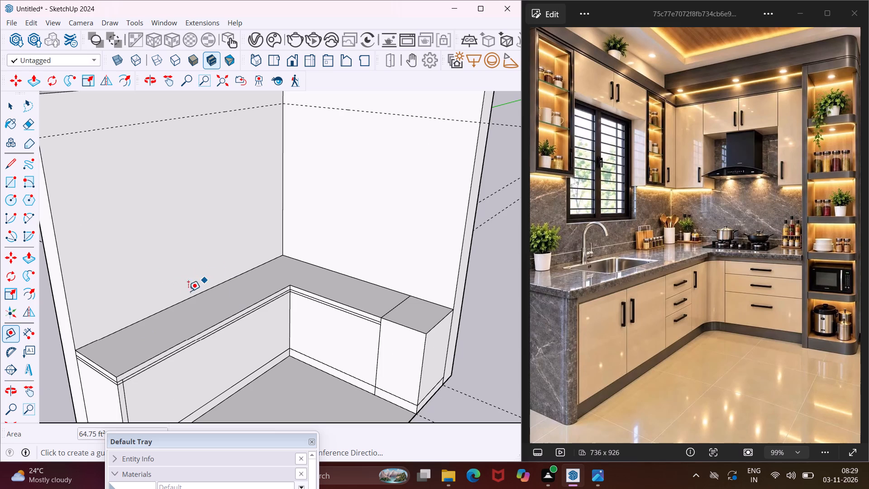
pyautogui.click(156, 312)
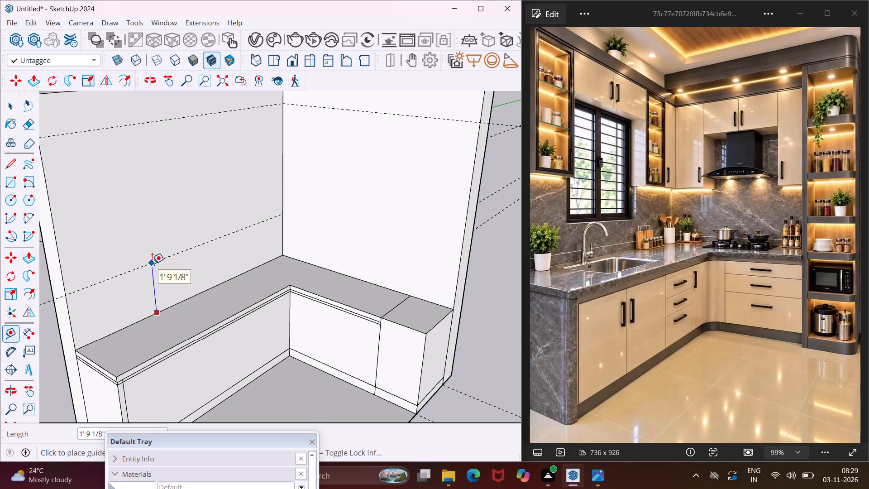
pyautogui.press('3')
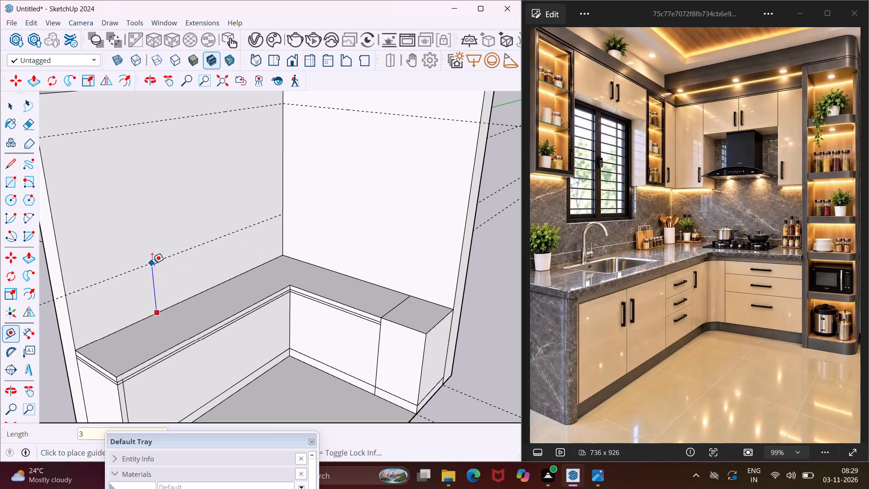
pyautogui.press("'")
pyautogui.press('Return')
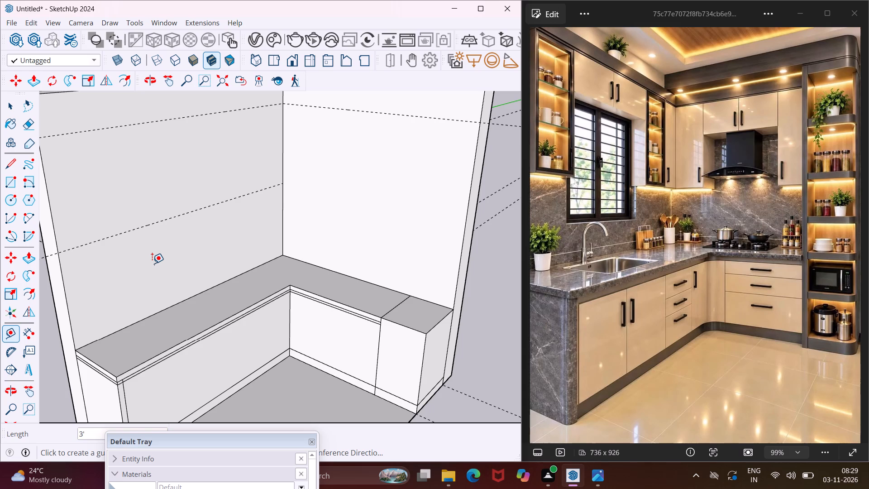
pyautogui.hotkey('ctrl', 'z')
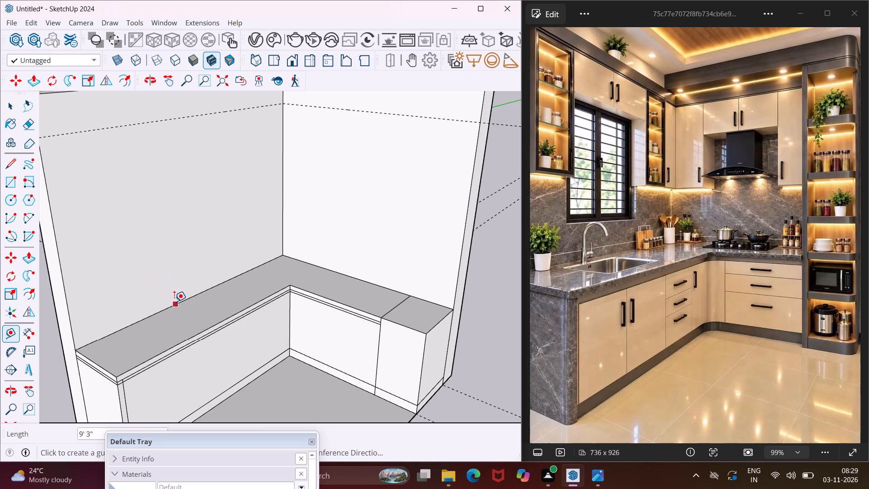
# Place Tape Measure guides 2'6" above the counter tops on both walls.
pyautogui.click(174, 302)
pyautogui.write('2\'6"')
pyautogui.press('Return')
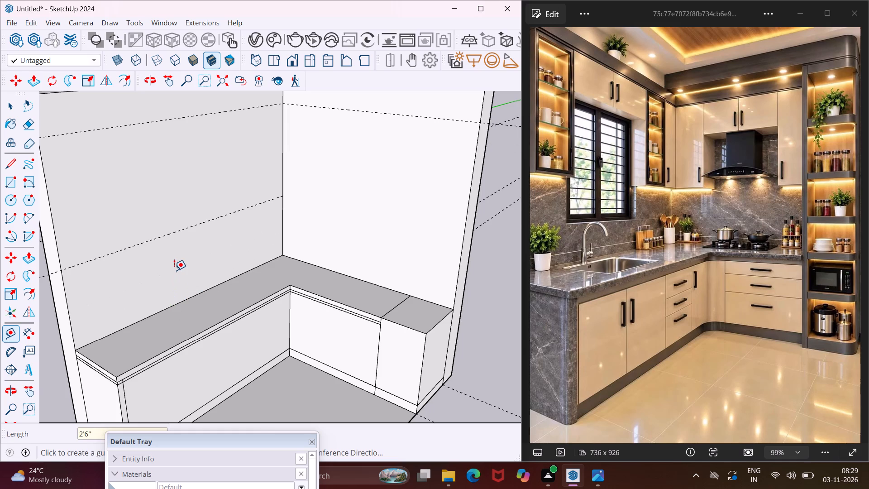
pyautogui.click(327, 270)
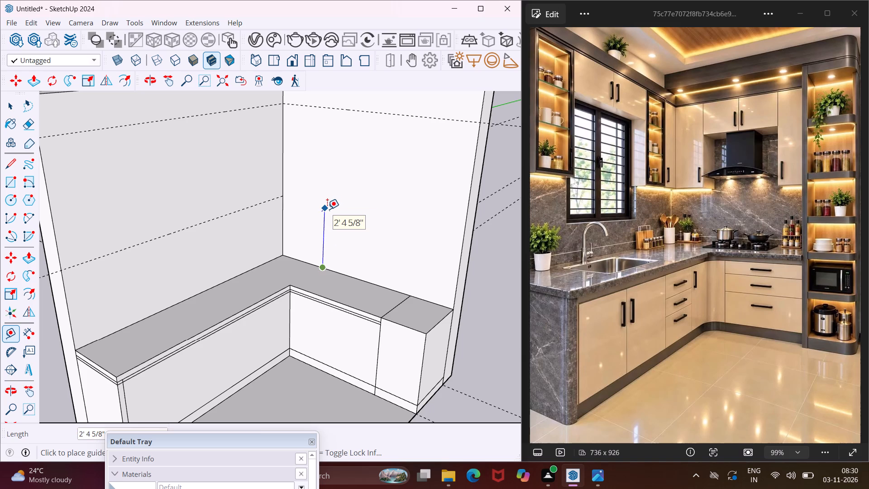
pyautogui.moveTo(323, 221); pyautogui.dragTo(331, 145, button='middle')
pyautogui.scroll(1, 325, 183)
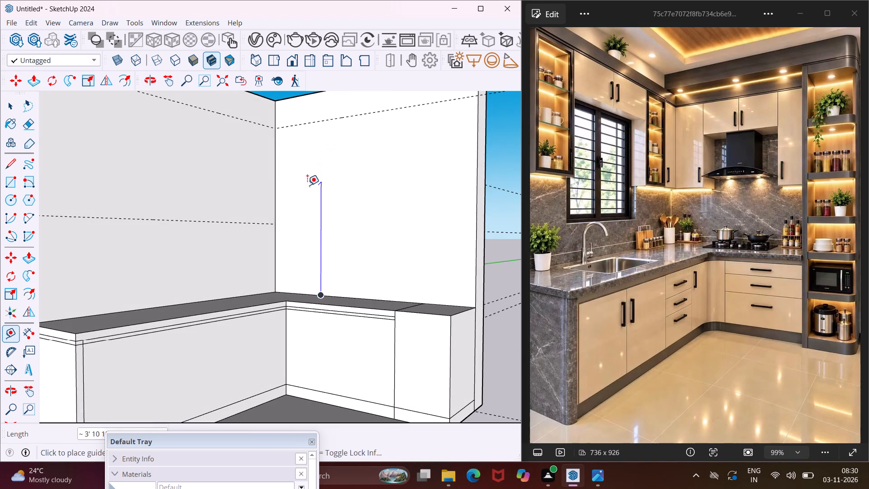
pyautogui.press('Escape')
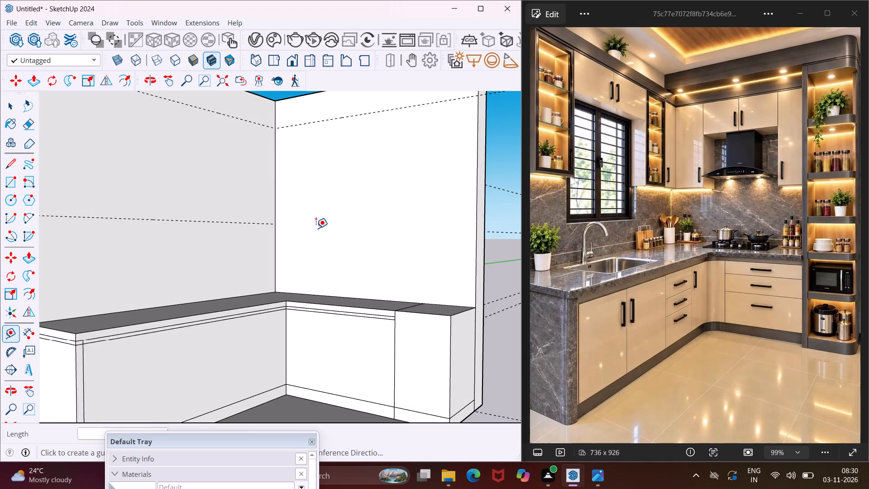
pyautogui.click(382, 299)
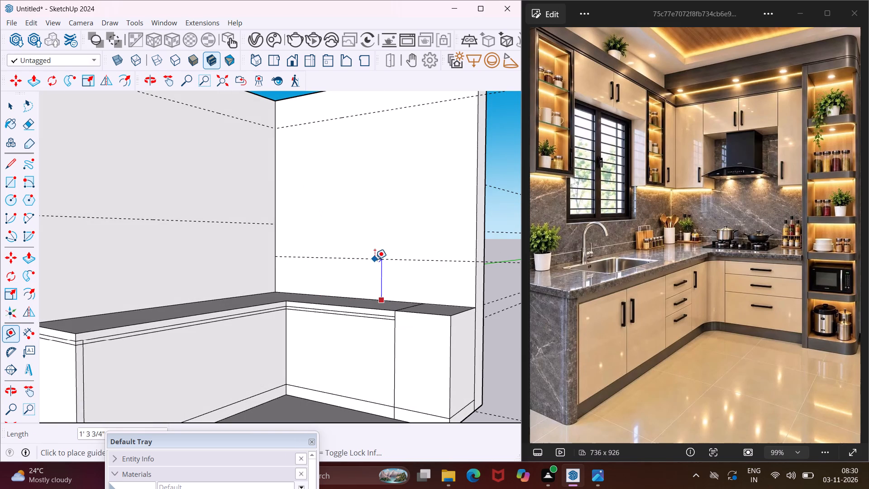
pyautogui.write('2\'6"')
pyautogui.press('Return')
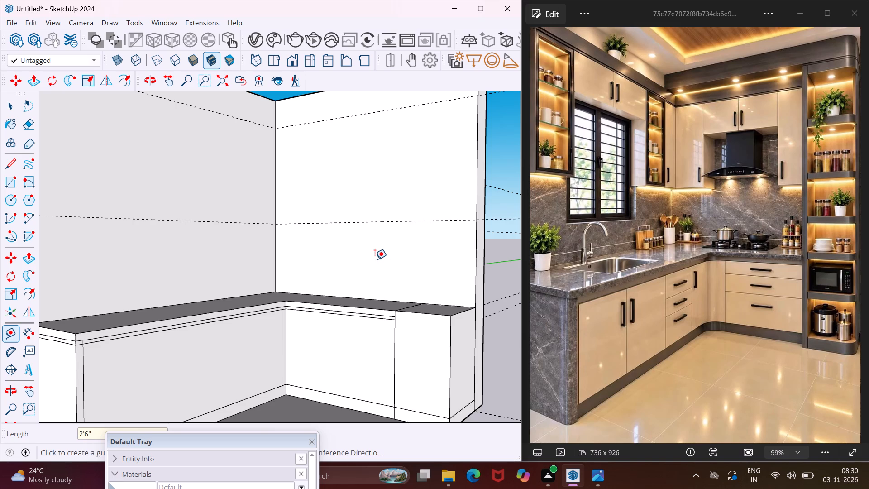
# Draw a rectangle on the wall behind the long counter, between the upper and lower guides, from the outer edge to the corner.
pyautogui.moveTo(375, 259); pyautogui.dragTo(397, 297, button='middle')
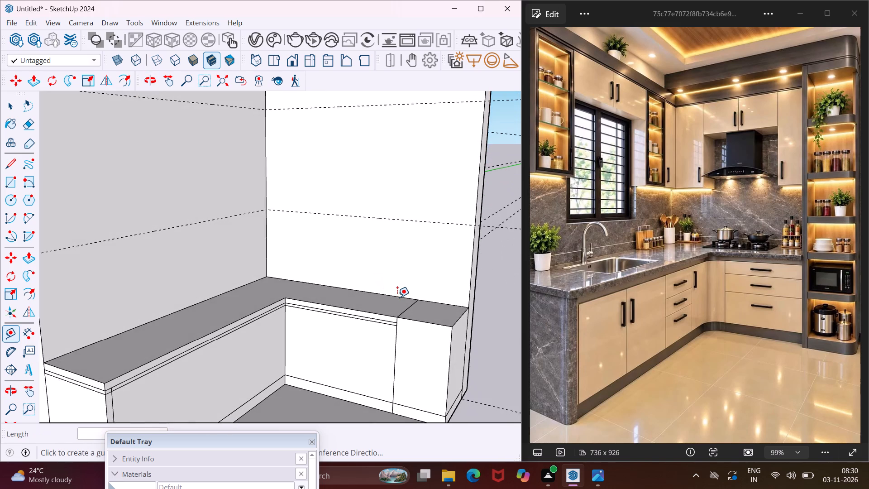
pyautogui.scroll(-3, 397, 297)
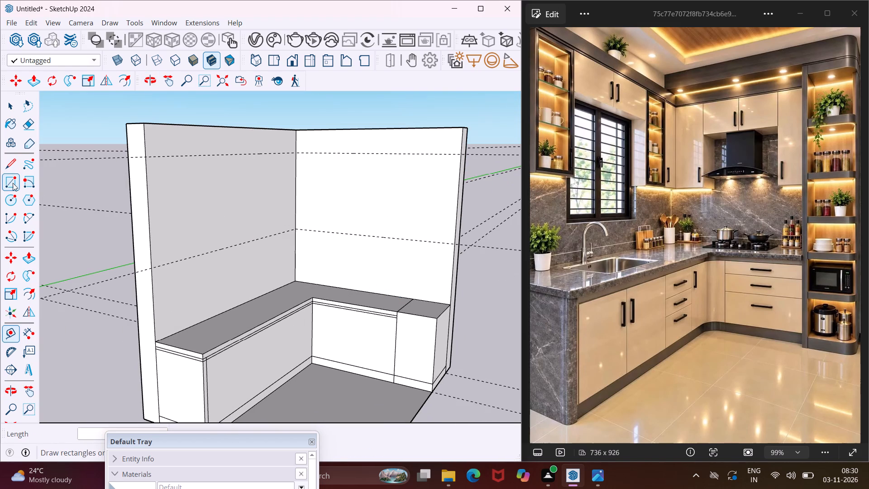
pyautogui.click(13, 184)
pyautogui.moveTo(181, 163); pyautogui.dragTo(69, 163, button='middle')
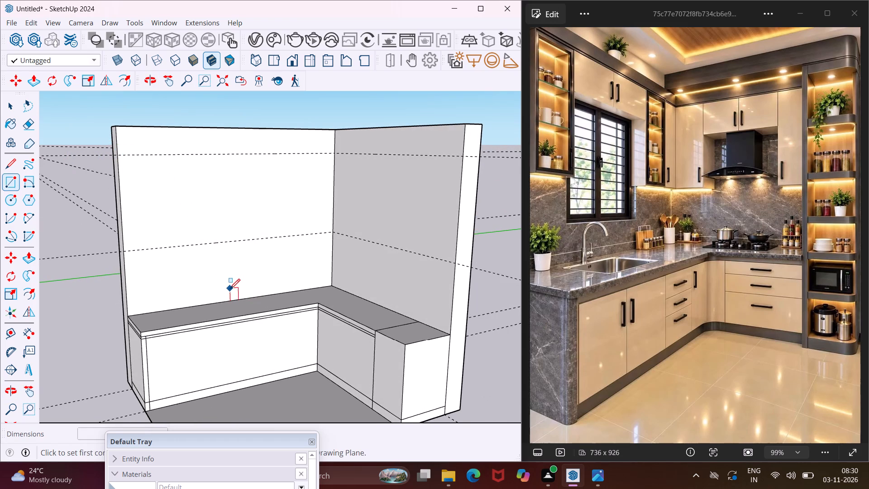
pyautogui.moveTo(230, 289); pyautogui.dragTo(186, 298, button='middle')
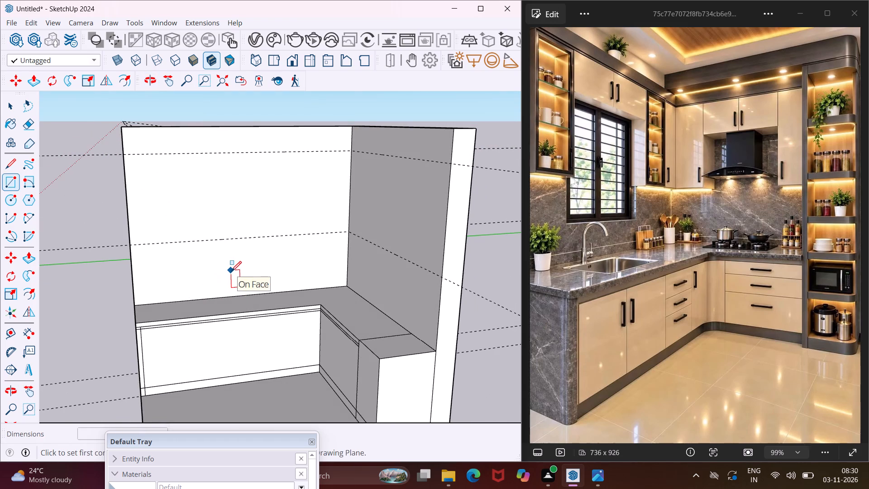
pyautogui.moveTo(236, 270); pyautogui.dragTo(337, 274, button='middle')
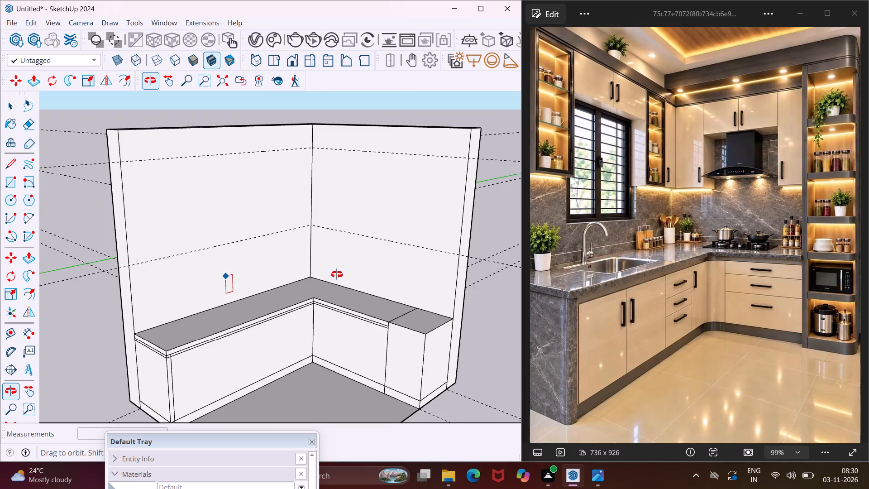
pyautogui.moveTo(337, 274); pyautogui.dragTo(273, 275, button='middle')
pyautogui.scroll(1, 273, 275)
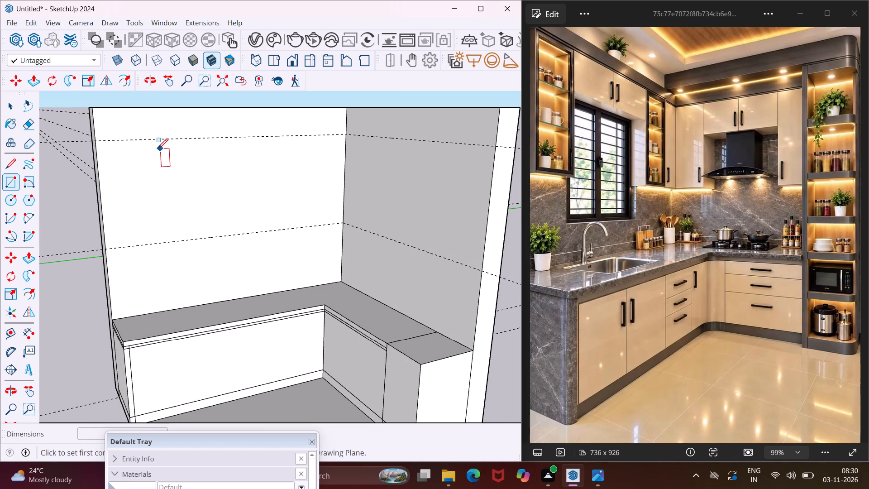
pyautogui.click(98, 139)
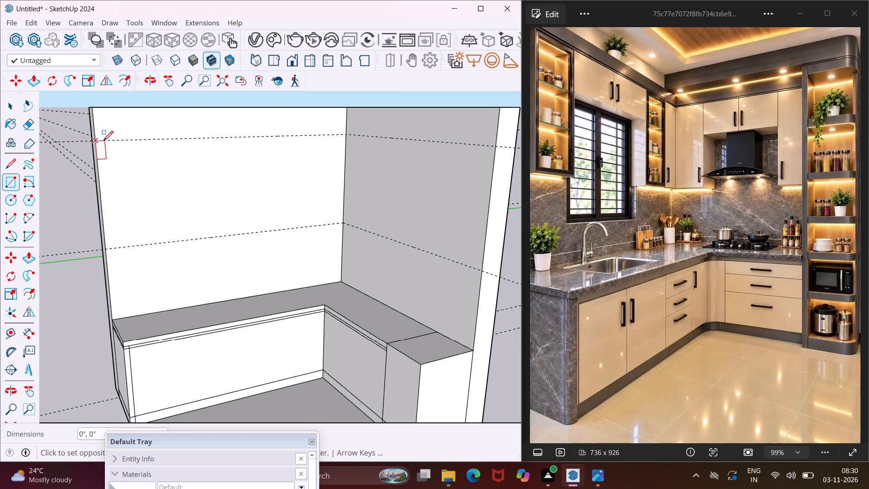
pyautogui.click(341, 223)
# Draw a 6' tall rectangle on the shorter wall above the end unit, from the counter seam up to the upper guide at the outer edge.
pyautogui.scroll(-2, 201, 227)
pyautogui.moveTo(202, 227); pyautogui.dragTo(309, 230, button='middle')
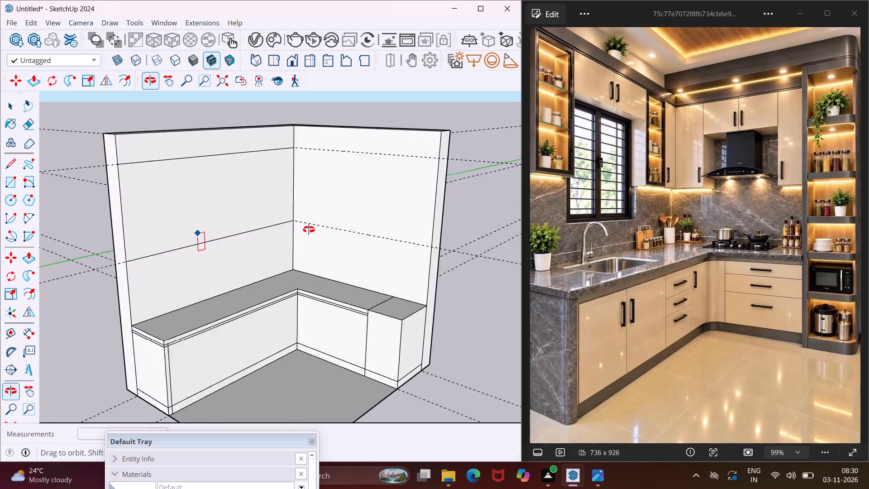
pyautogui.moveTo(309, 230); pyautogui.dragTo(378, 243, button='middle')
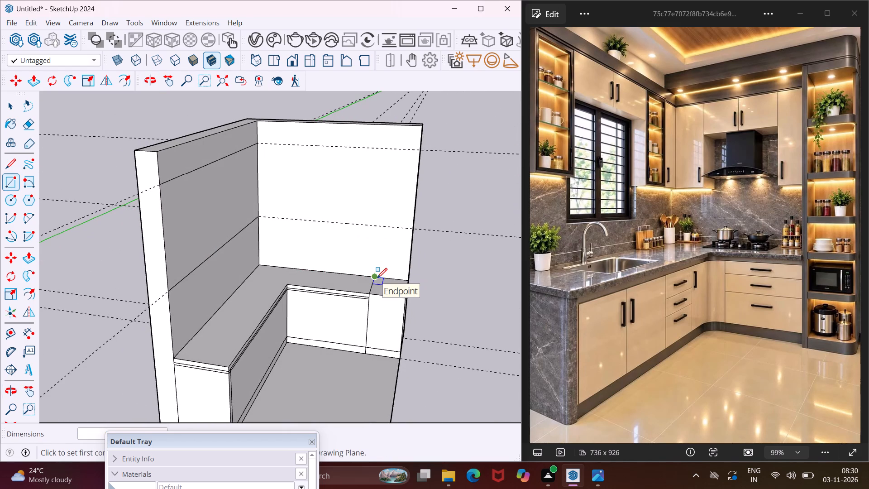
pyautogui.click(377, 278)
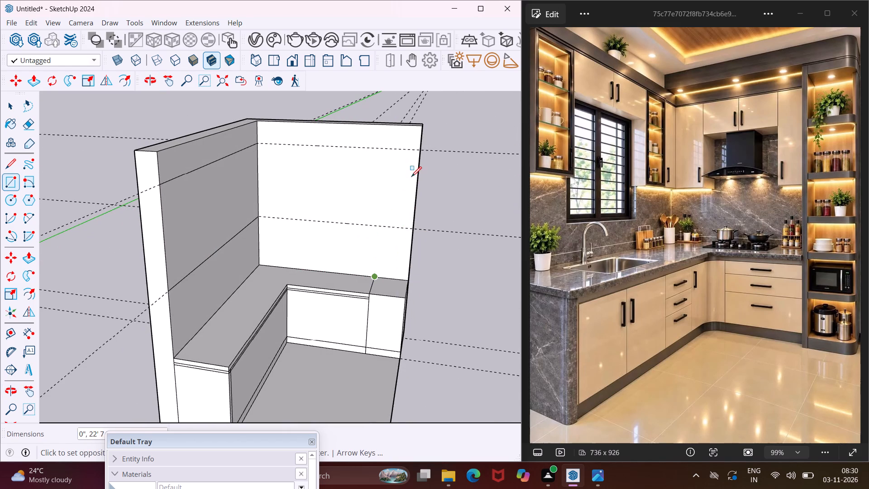
pyautogui.click(417, 152)
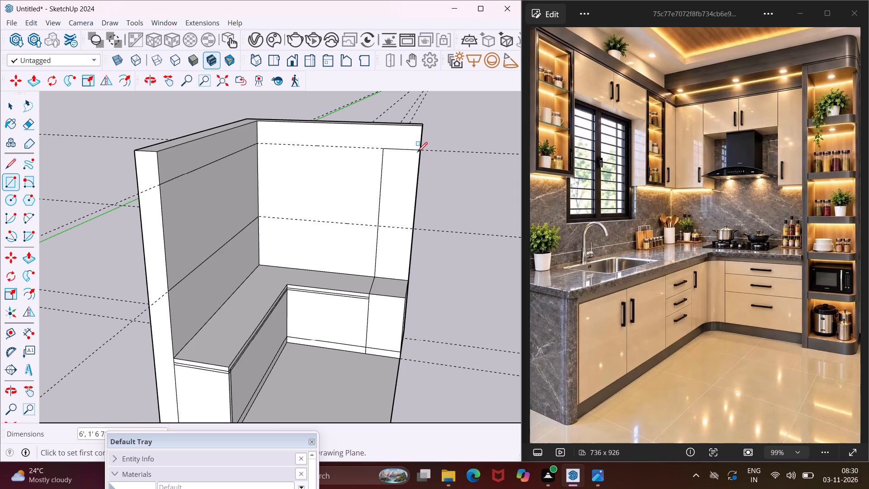
# Draw a 7'3" by 1' rectangle along the top of the shorter wall, from the upper guide's outer end to the corner.
pyautogui.click(420, 149)
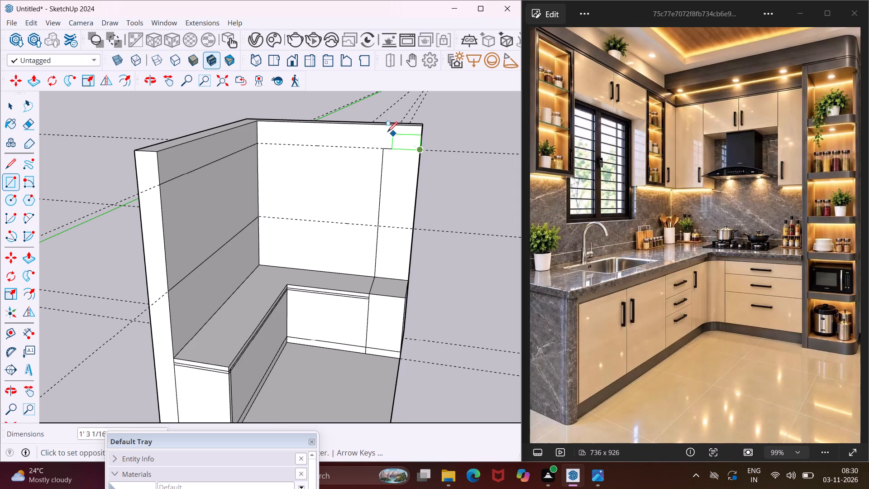
pyautogui.click(255, 124)
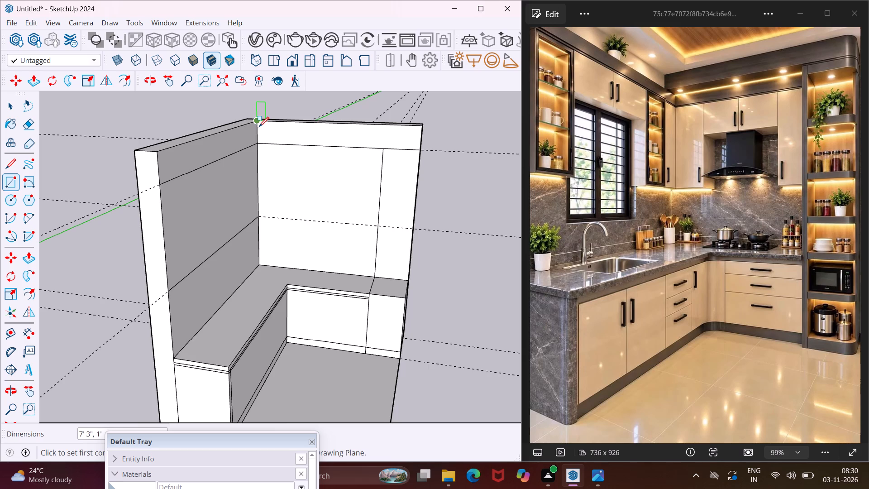
pyautogui.press('Escape')
pyautogui.press('space')
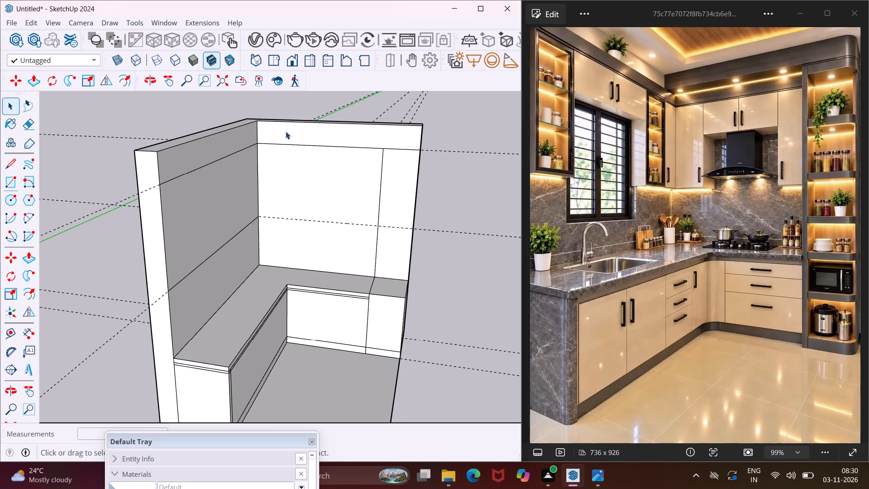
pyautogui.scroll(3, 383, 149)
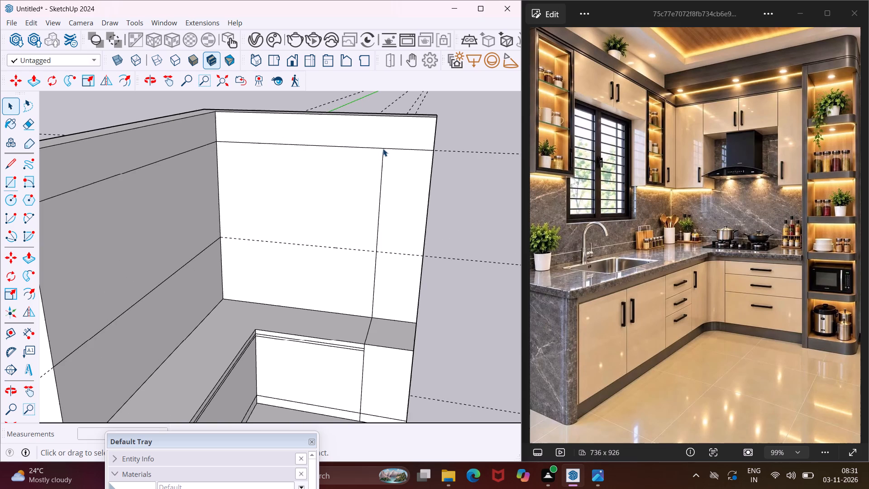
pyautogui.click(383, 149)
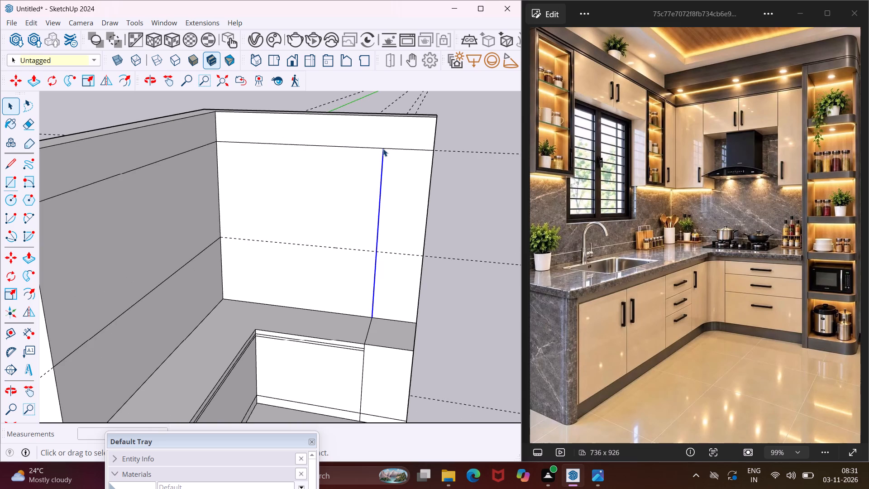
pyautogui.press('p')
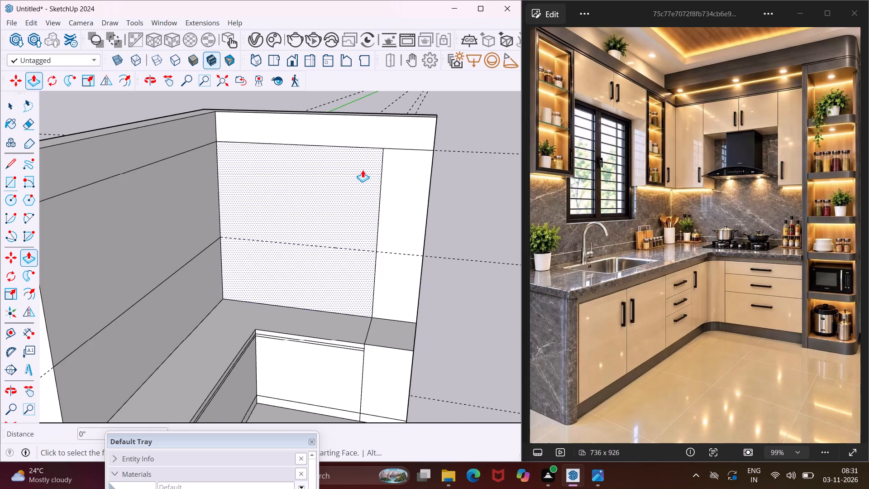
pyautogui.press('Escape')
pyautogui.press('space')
# Push/Pull the top band on the shorter wall outward 2', lining it up with the base unit below.
pyautogui.click(374, 138)
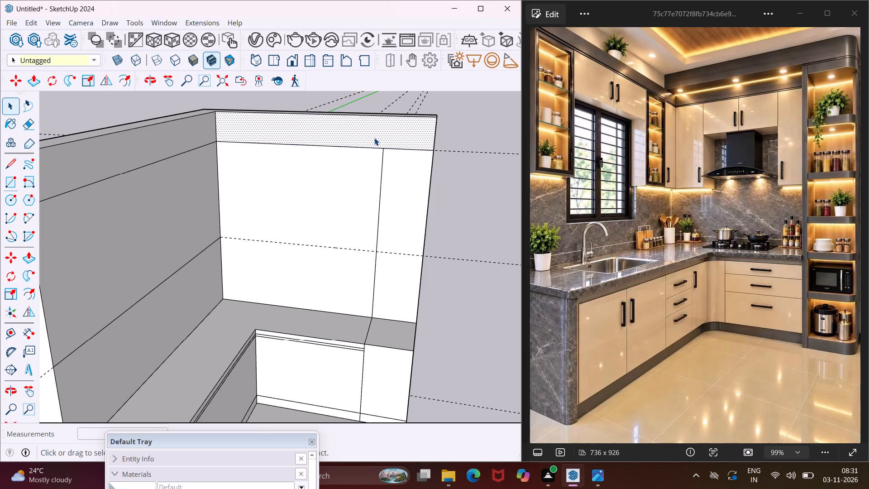
pyautogui.press('p')
pyautogui.click(374, 138)
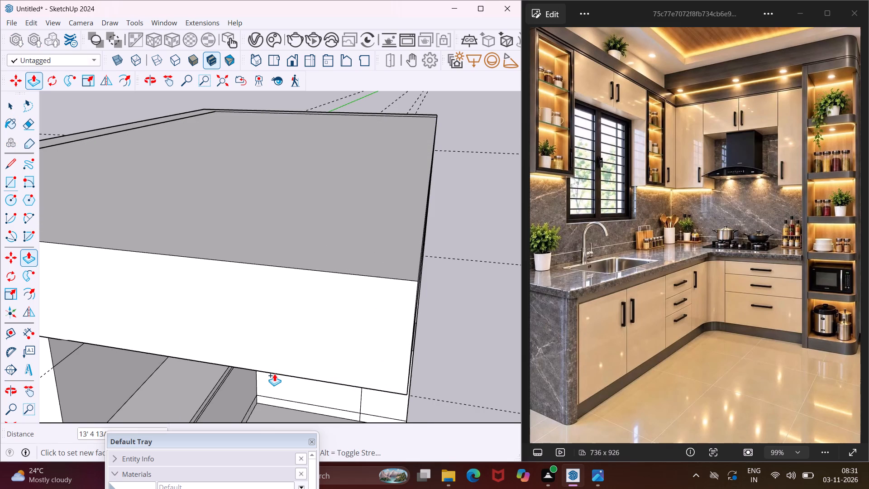
pyautogui.scroll(8, 274, 374)
pyautogui.moveTo(396, 360); pyautogui.dragTo(362, 326, button='middle')
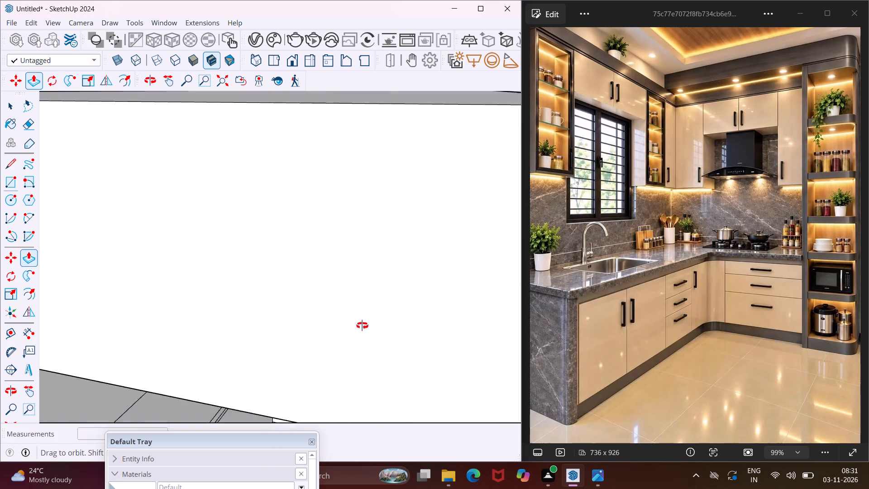
pyautogui.moveTo(362, 326); pyautogui.dragTo(112, 178, button='middle')
pyautogui.scroll(-10, 112, 178)
pyautogui.scroll(-3, 196, 219)
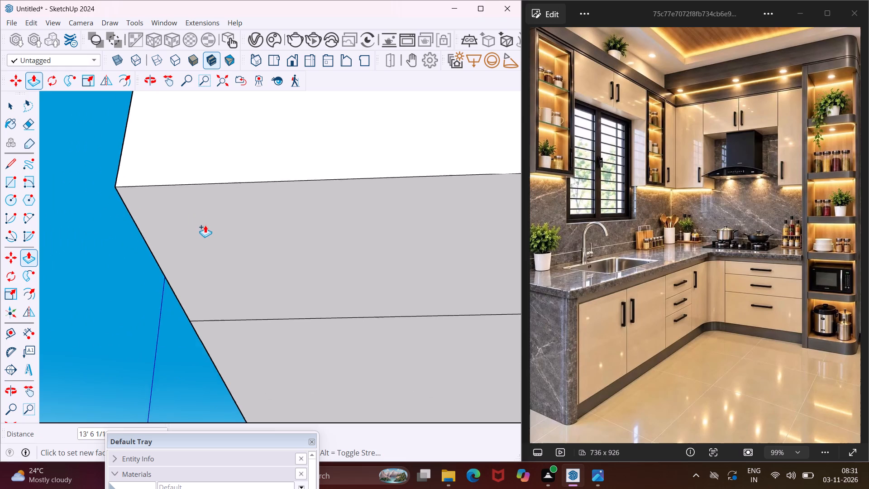
pyautogui.scroll(-18, 205, 225)
pyautogui.scroll(-5, 225, 219)
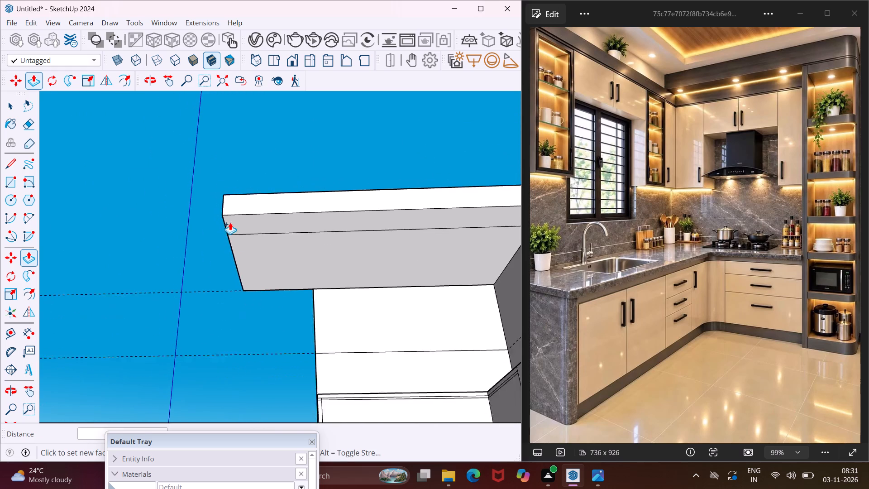
pyautogui.scroll(-8, 230, 222)
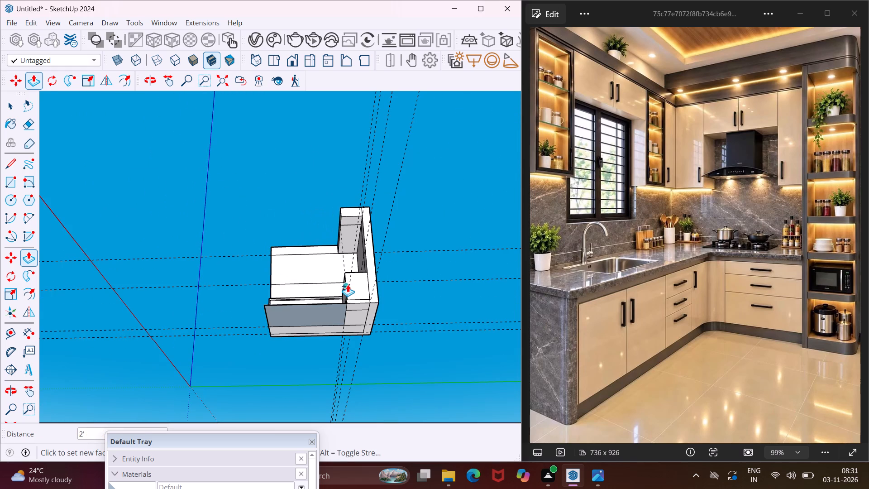
pyautogui.click(348, 284)
pyautogui.moveTo(352, 301); pyautogui.dragTo(455, 358, button='middle')
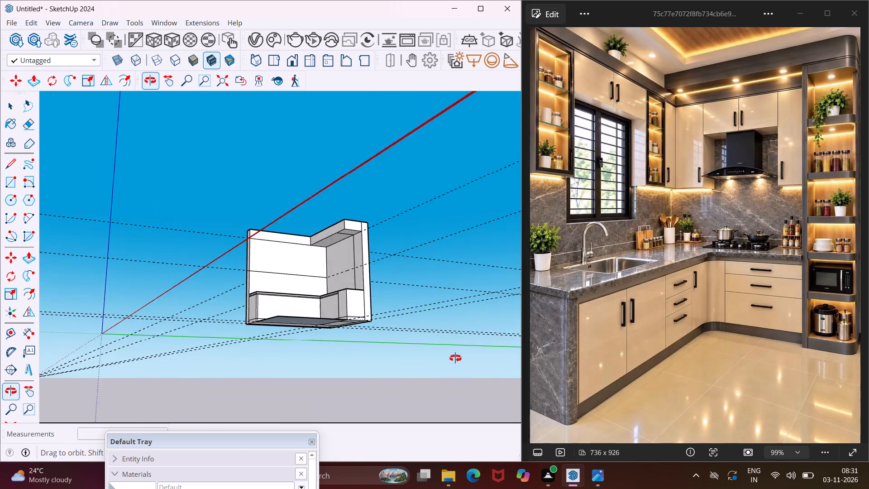
pyautogui.moveTo(455, 358); pyautogui.dragTo(460, 360, button='middle')
pyautogui.scroll(8, 334, 222)
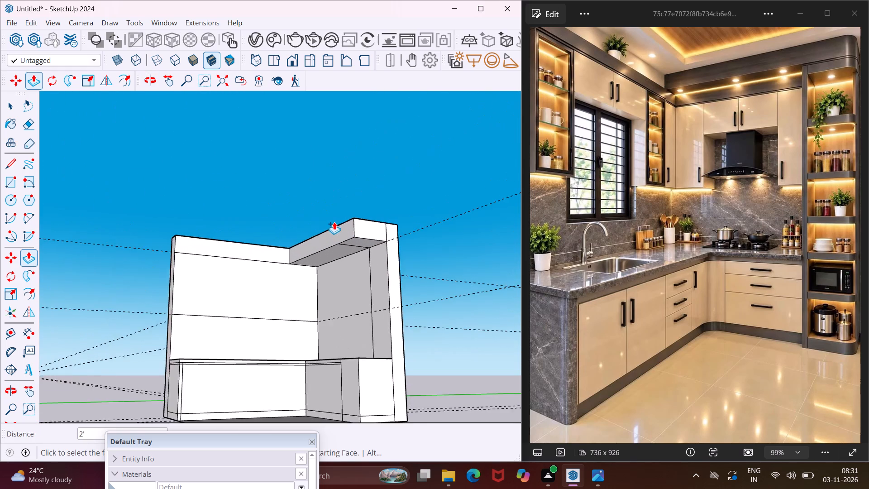
pyautogui.scroll(4, 336, 234)
pyautogui.press('Escape')
pyautogui.press('space')
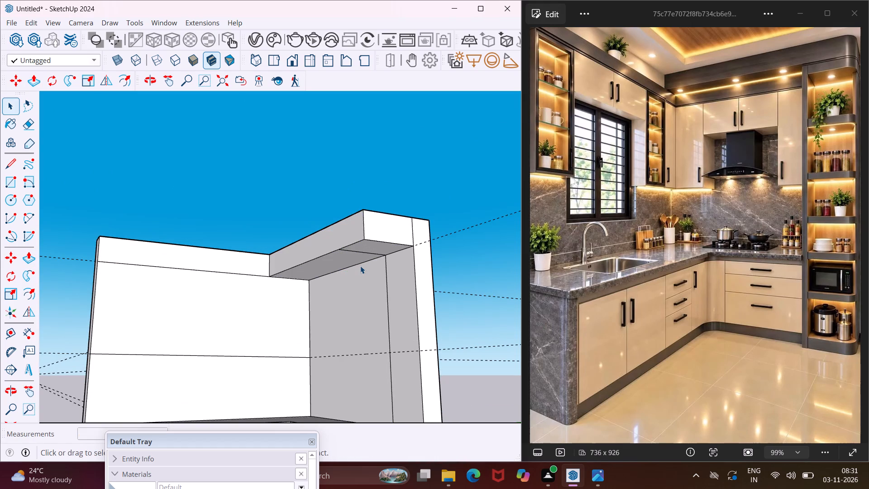
# Erase the leftover edge on the underside of the extruded top band.
pyautogui.press('e')
pyautogui.moveTo(360, 266); pyautogui.dragTo(346, 249, button='middle')
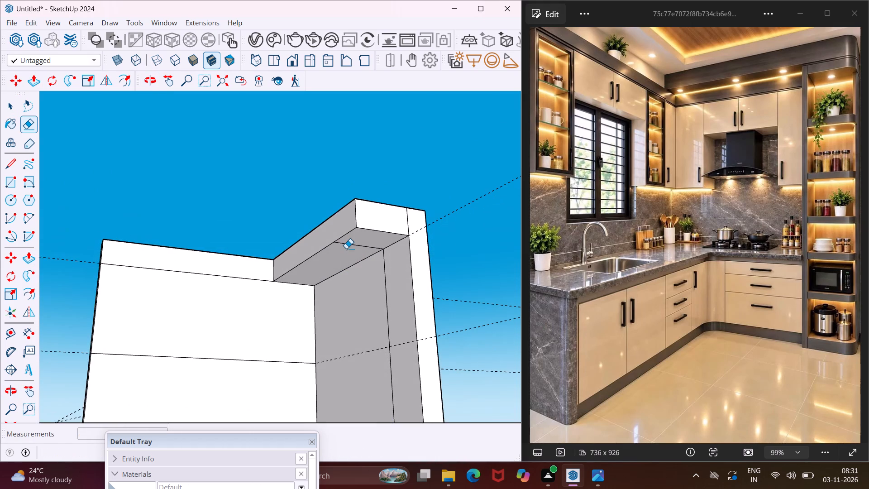
pyautogui.click(349, 246)
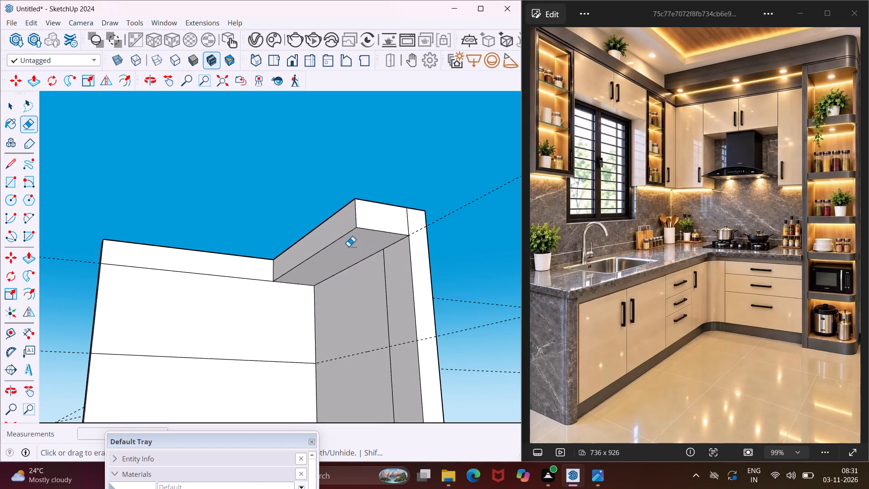
pyautogui.press('Escape')
pyautogui.press('space')
# Push/Pull the tall rectangle above the end unit outward 2', flush with the top band.
pyautogui.moveTo(349, 246); pyautogui.dragTo(481, 314, button='middle')
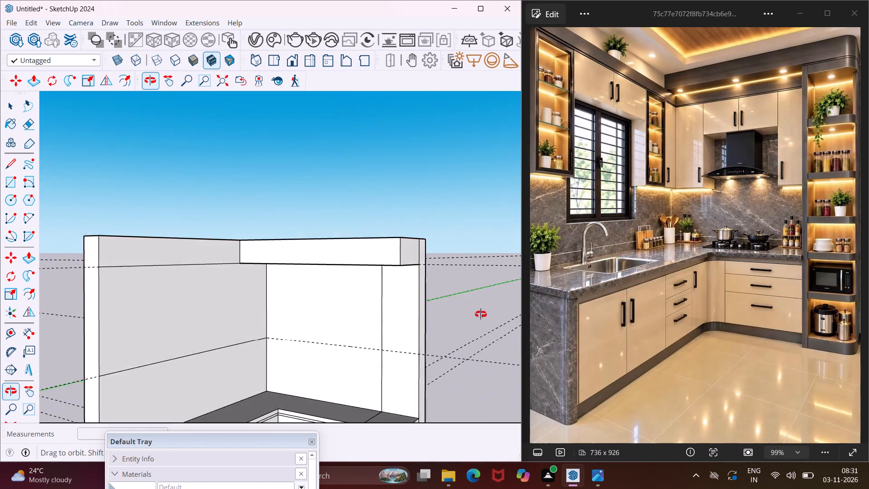
pyautogui.moveTo(481, 314); pyautogui.dragTo(504, 317, button='middle')
pyautogui.scroll(-4, 386, 309)
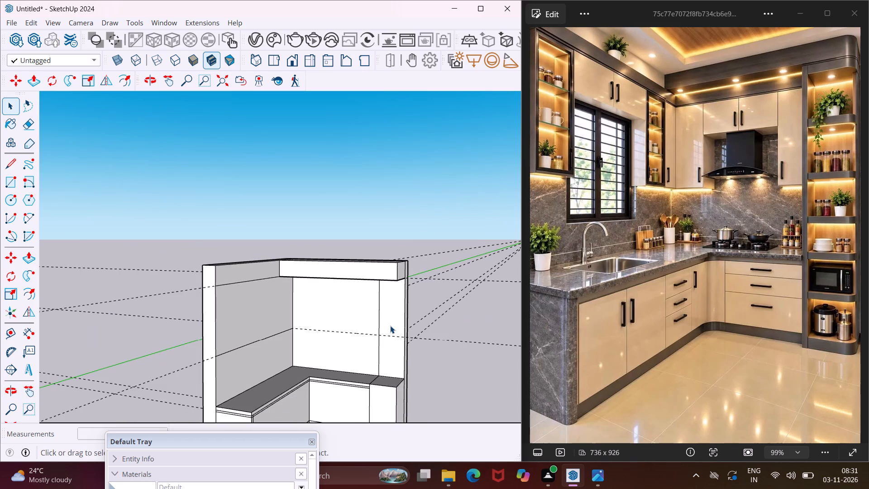
pyautogui.click(390, 326)
pyautogui.press('p')
pyautogui.click(390, 326)
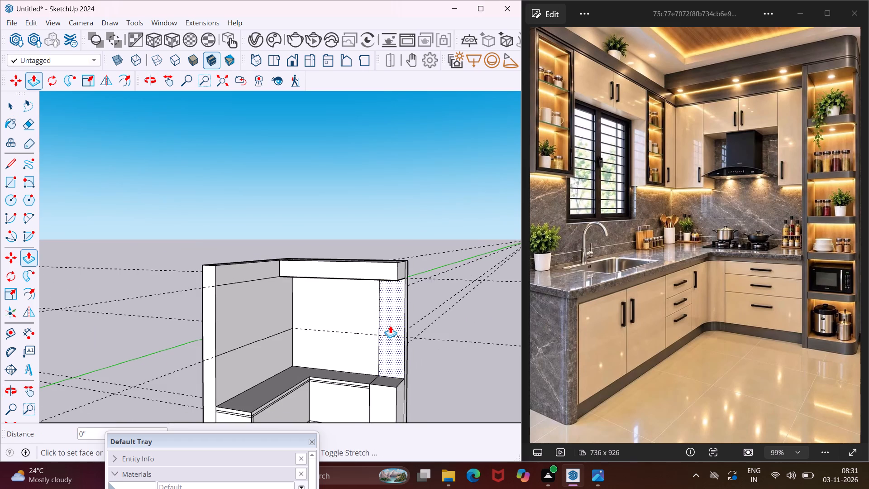
pyautogui.click(384, 276)
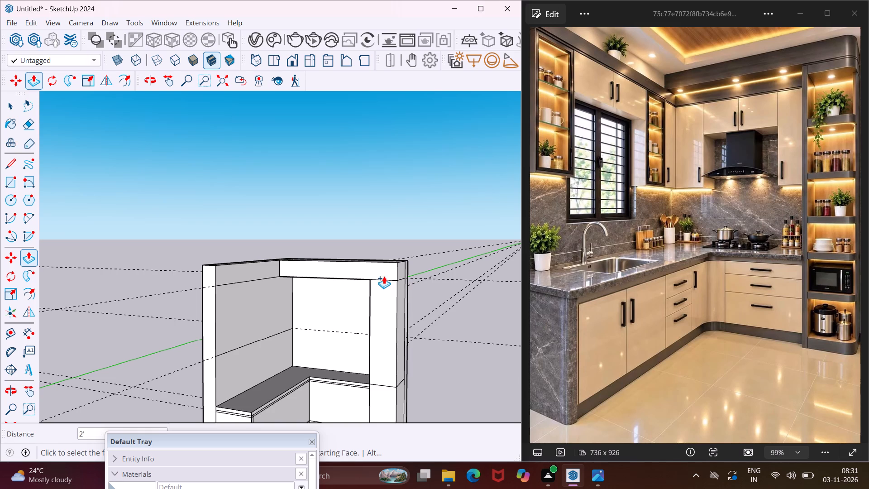
pyautogui.scroll(-1, 311, 314)
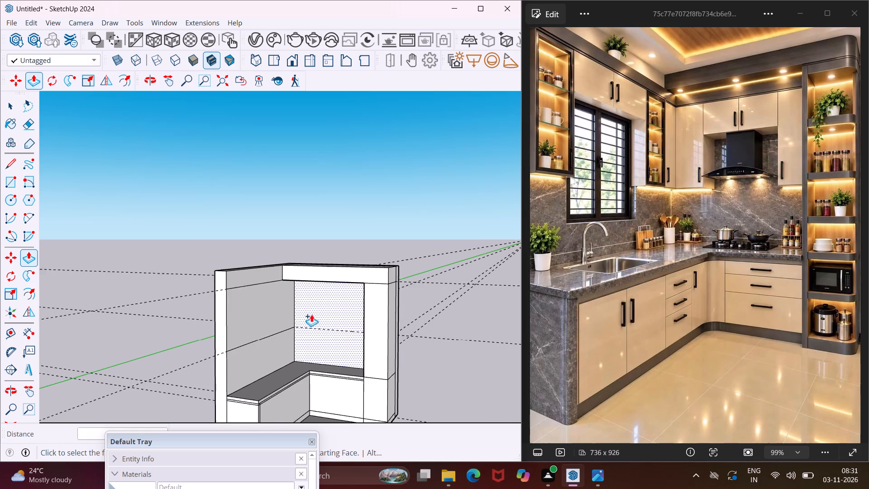
pyautogui.scroll(-1, 311, 314)
pyautogui.press('Escape')
pyautogui.press('space')
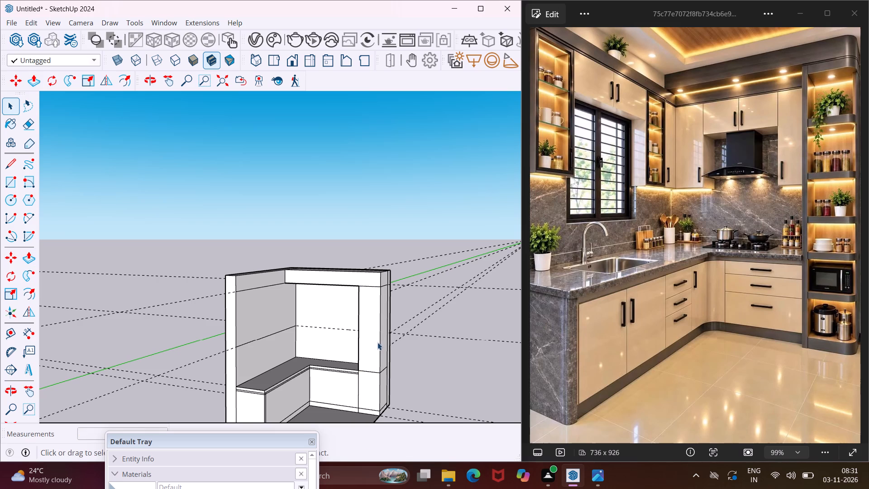
# Erase the horizontal seam on the front face between the tall unit and the base end unit.
pyautogui.scroll(5, 371, 376)
pyautogui.moveTo(371, 376); pyautogui.dragTo(404, 365, button='middle')
pyautogui.press('e')
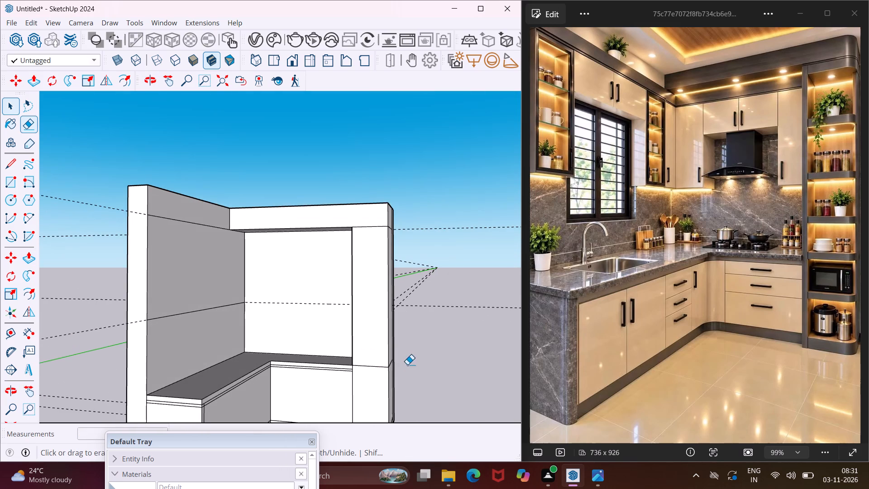
pyautogui.click(378, 367)
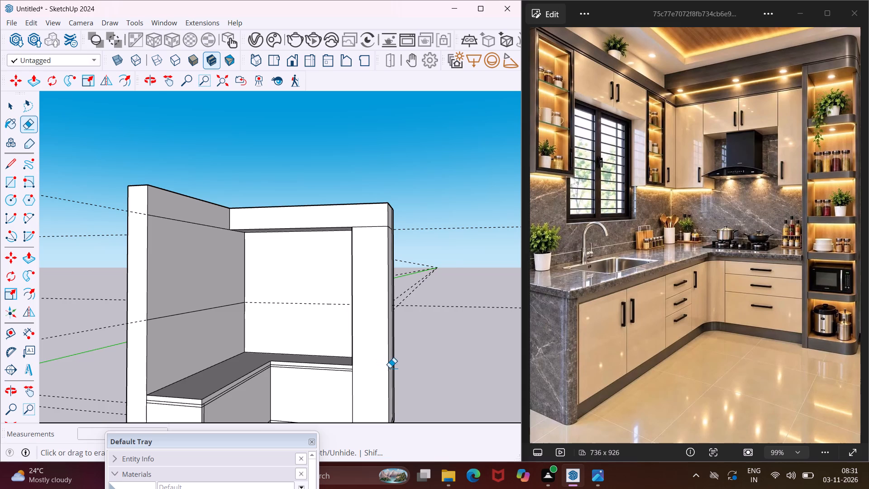
pyautogui.moveTo(390, 368); pyautogui.dragTo(309, 384, button='middle')
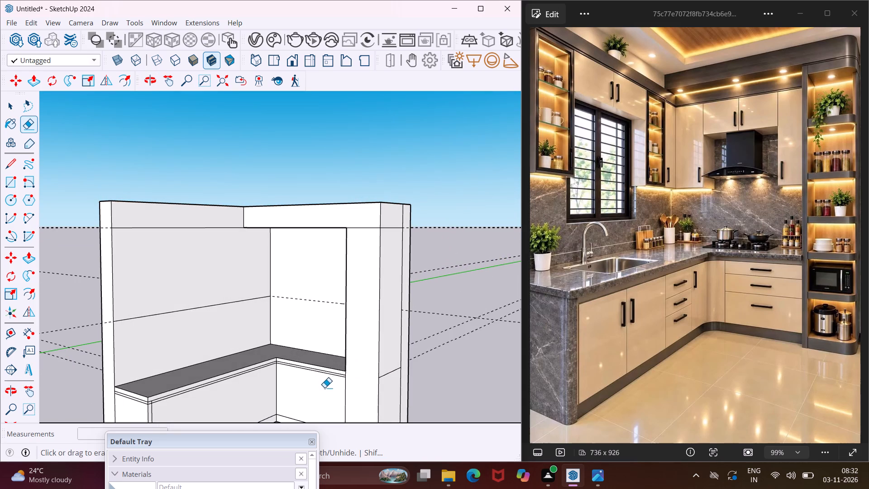
pyautogui.press('Escape')
pyautogui.press('space')
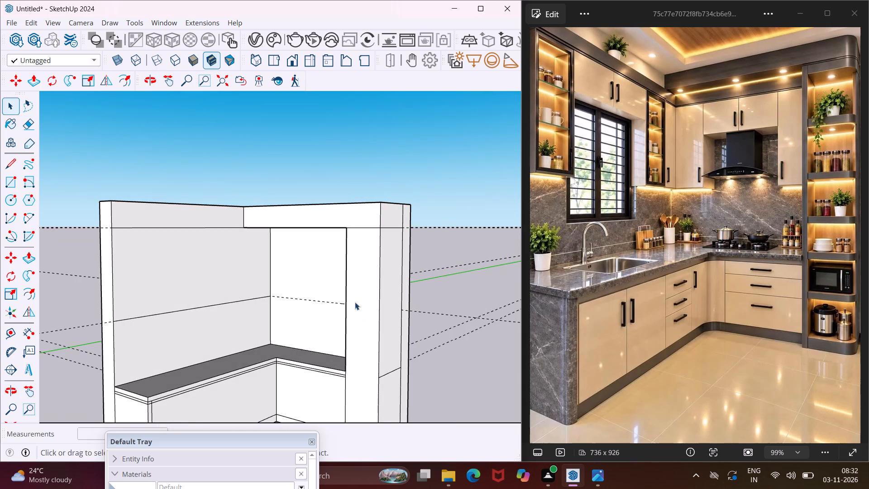
# Copy the tall unit's full-height inner vertical front edge 1" along the red axis onto its front face.
pyautogui.scroll(3, 356, 240)
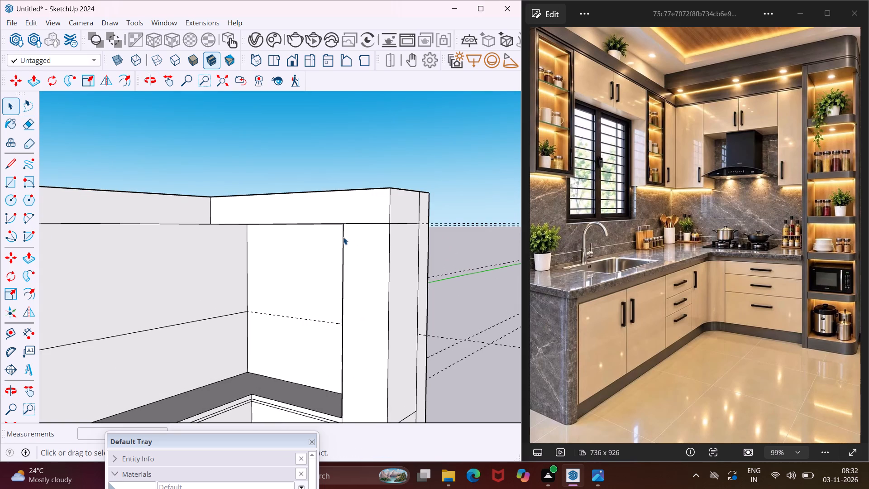
pyautogui.click(342, 237)
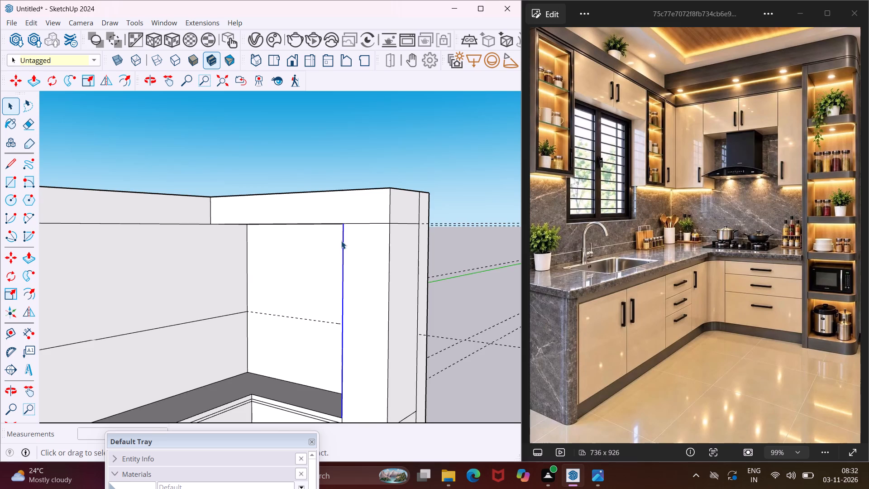
pyautogui.moveTo(357, 245); pyautogui.dragTo(392, 261, button='middle')
pyautogui.scroll(-4, 392, 261)
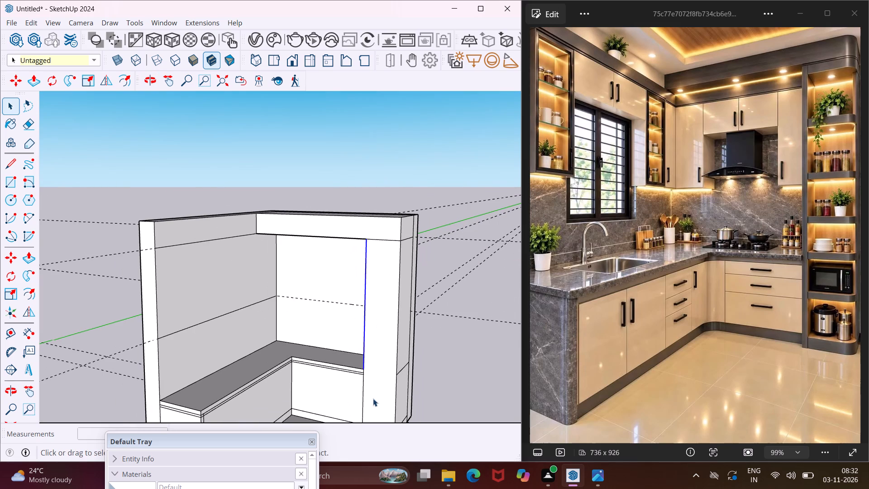
pyautogui.scroll(14, 362, 384)
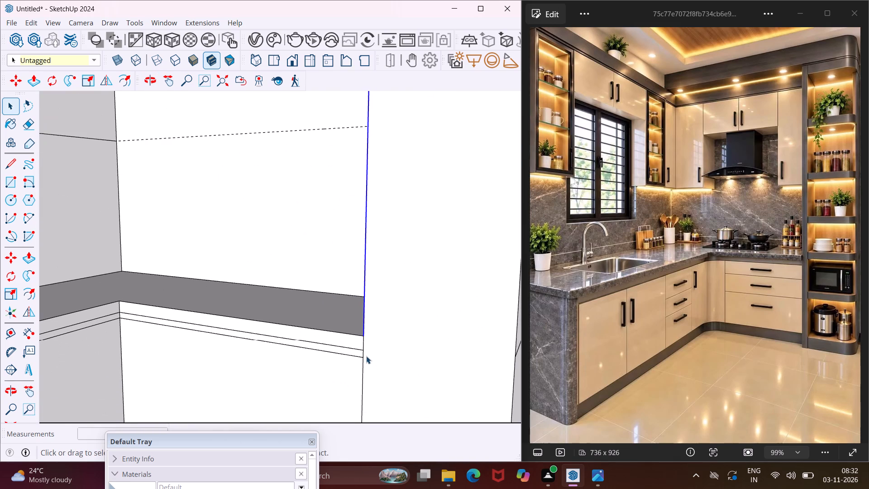
pyautogui.keyDown('ctrl'); pyautogui.click(363, 344); pyautogui.keyUp('ctrl')
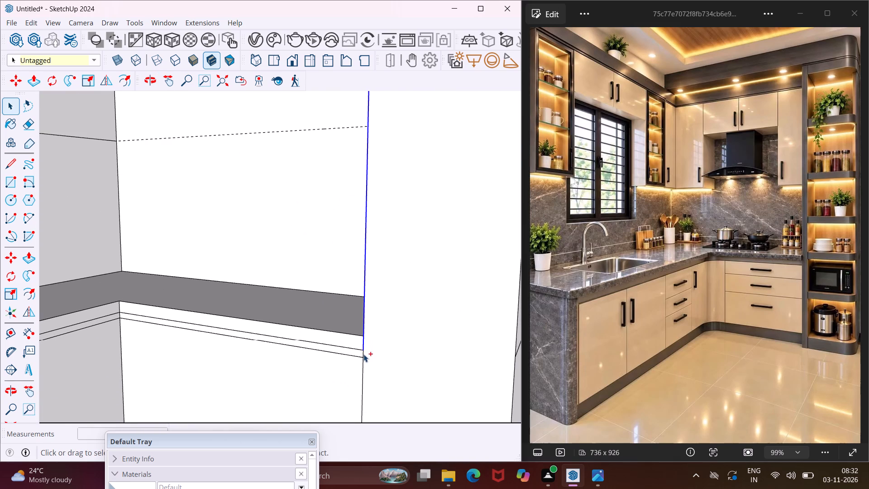
pyautogui.keyDown('ctrl'); pyautogui.click(364, 355); pyautogui.keyUp('ctrl')
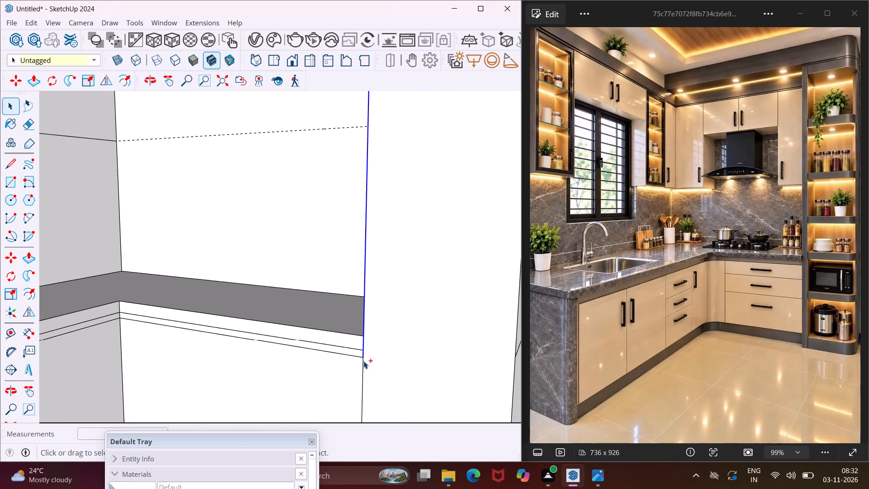
pyautogui.keyDown('ctrl'); pyautogui.click(363, 361); pyautogui.keyUp('ctrl')
pyautogui.keyDown('ctrl'); pyautogui.scroll(-7, 365, 352); pyautogui.keyUp('ctrl')
pyautogui.scroll(-4, 366, 352)
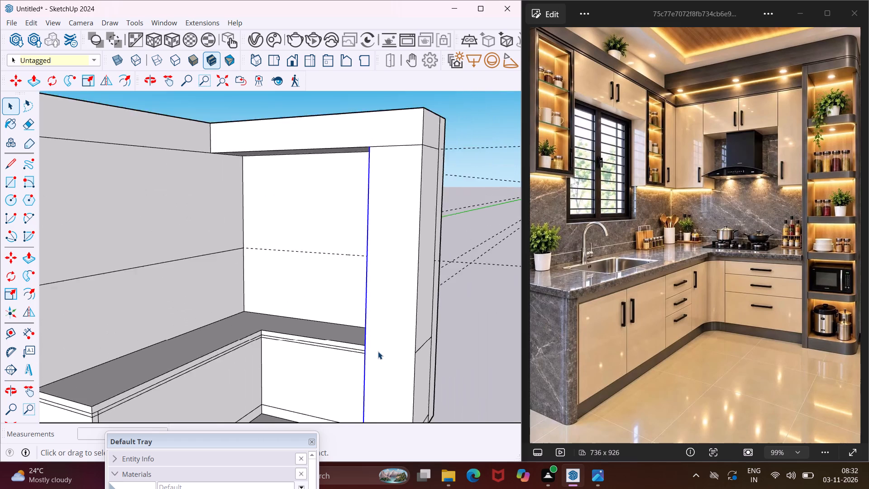
pyautogui.scroll(-5, 378, 351)
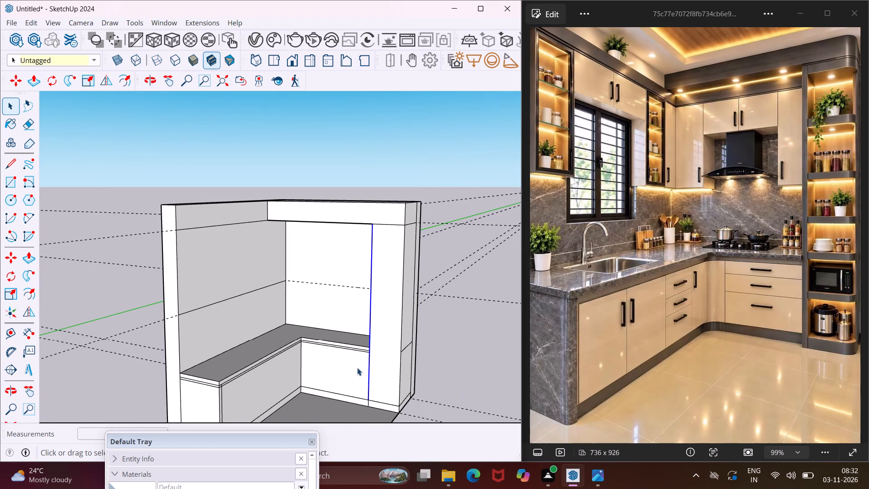
pyautogui.scroll(11, 362, 405)
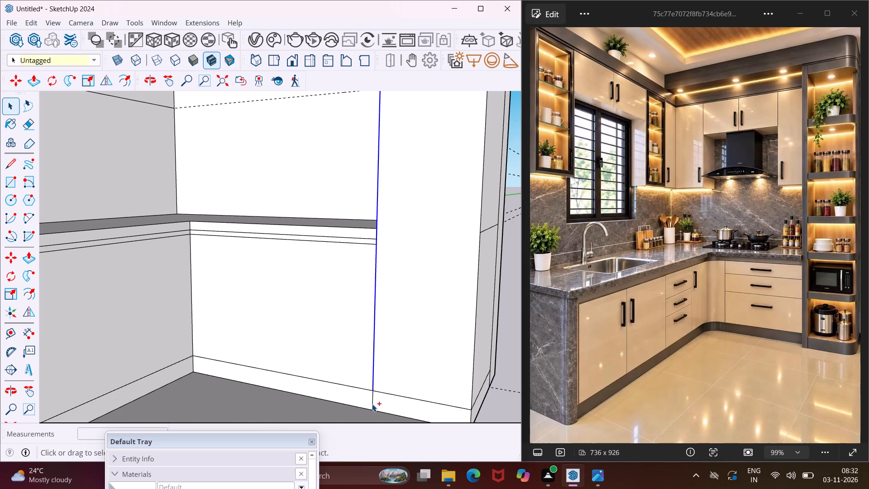
pyautogui.keyDown('ctrl'); pyautogui.click(372, 404); pyautogui.keyUp('ctrl')
pyautogui.scroll(-5, 372, 404)
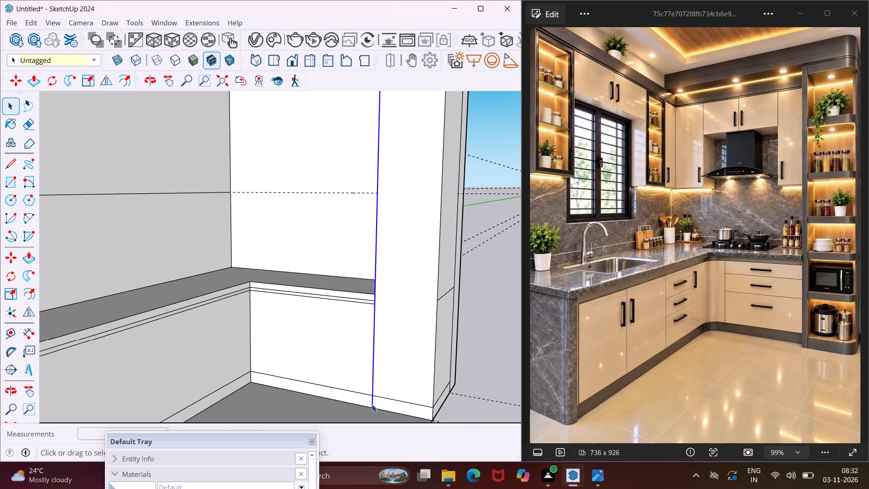
pyautogui.scroll(-3, 372, 404)
pyautogui.press('m')
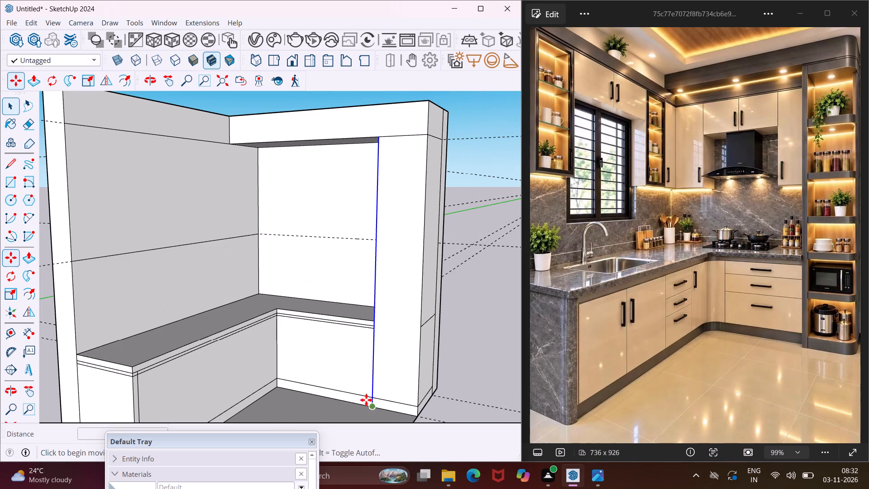
pyautogui.scroll(4, 378, 136)
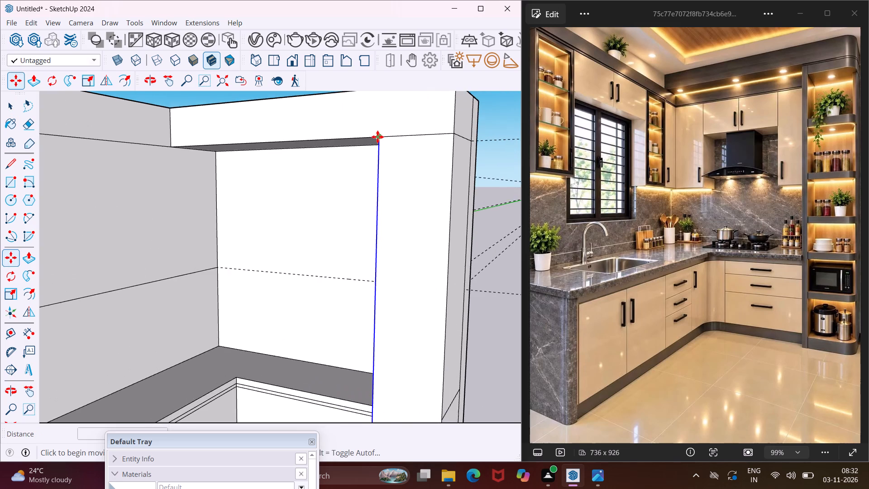
pyautogui.scroll(9, 377, 137)
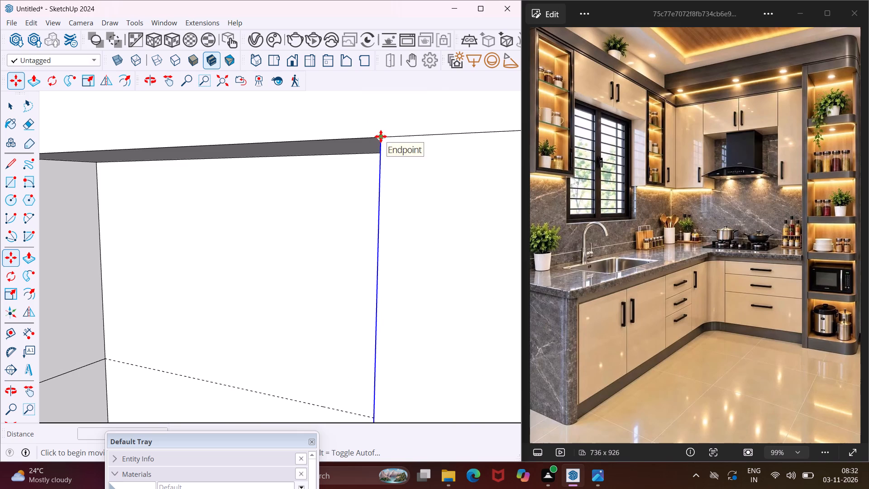
pyautogui.click(381, 136)
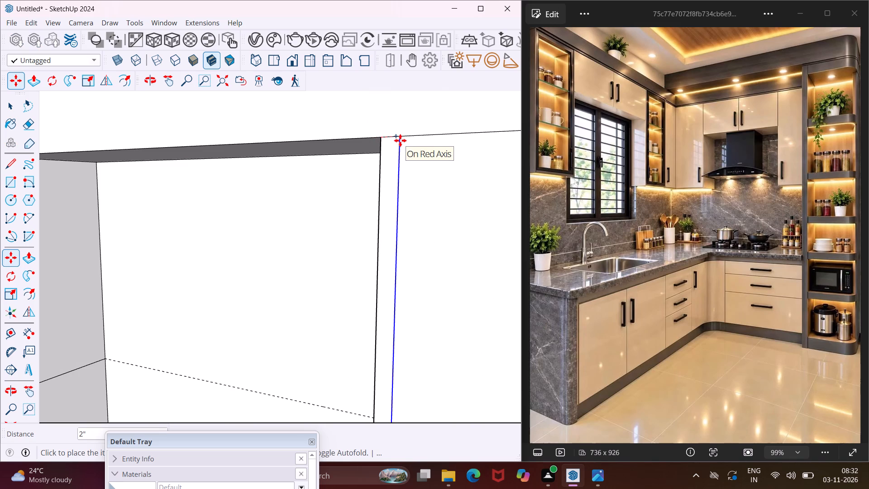
pyautogui.press('1')
pyautogui.hotkey('shift', '"')
pyautogui.press('Return')
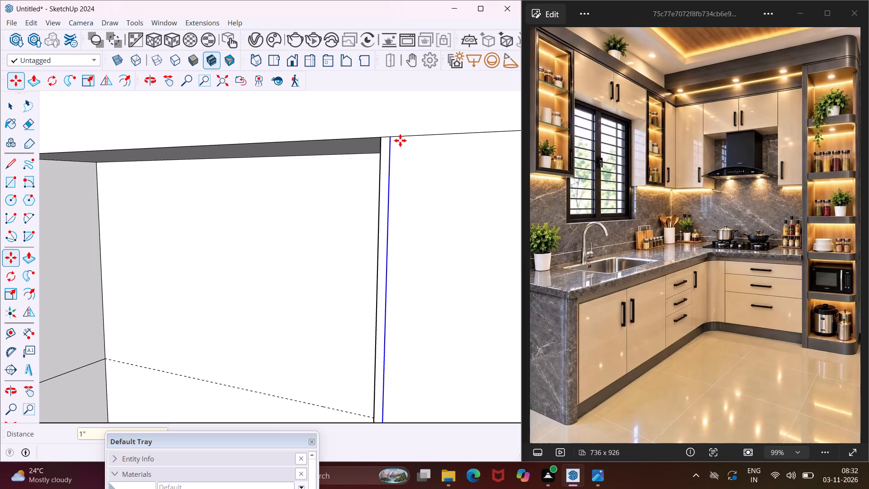
pyautogui.scroll(-8, 353, 170)
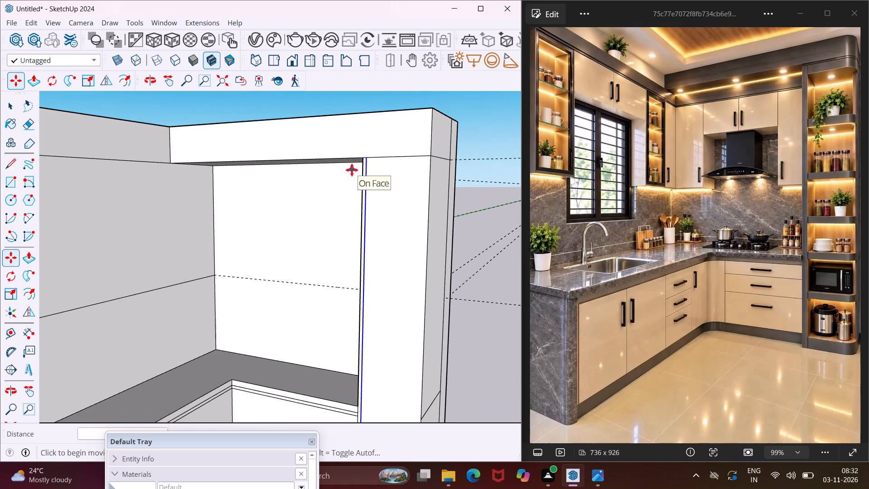
pyautogui.press('Escape')
pyautogui.press('space')
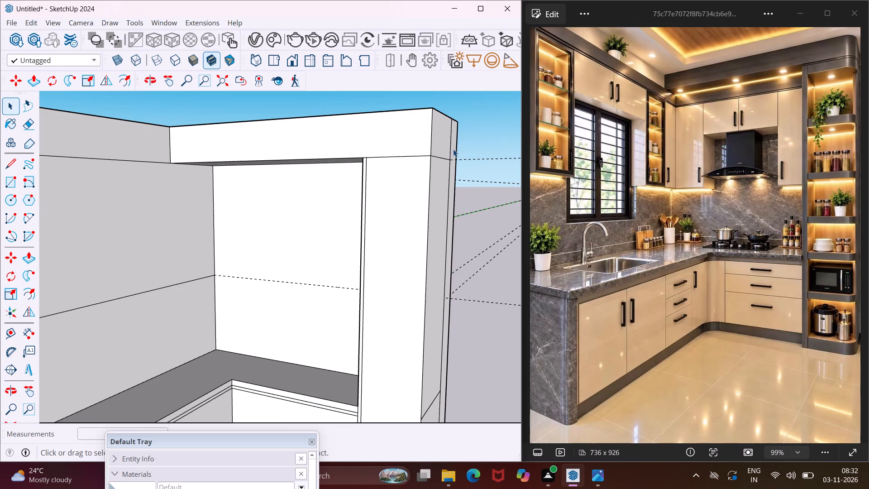
# Copy the horizontal edges under the top band, across the tall unit's front and side faces, down 0.75".
pyautogui.scroll(8, 401, 149)
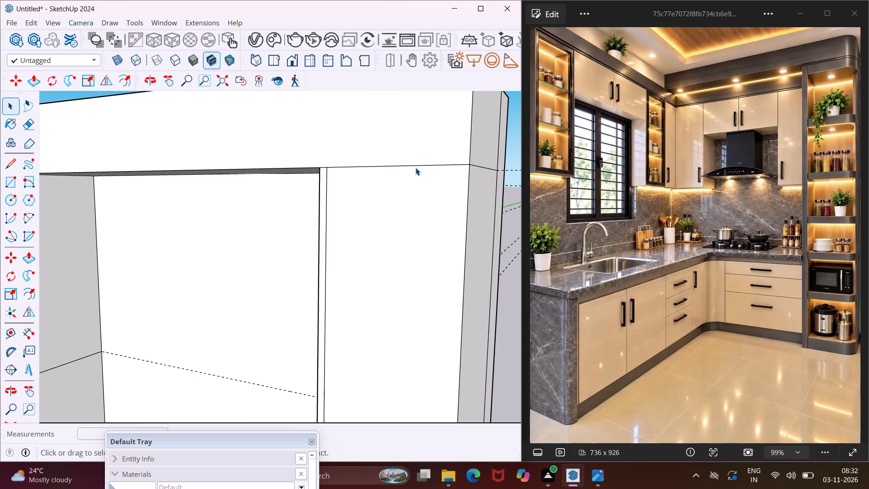
pyautogui.click(415, 168)
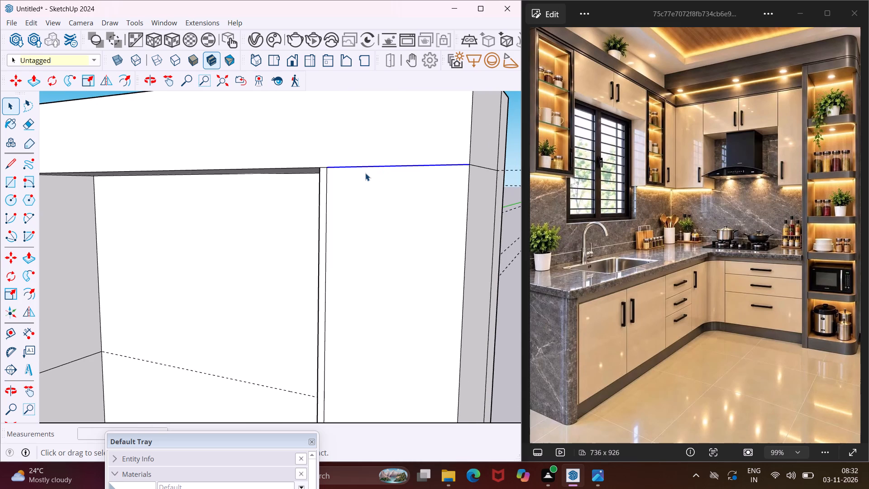
pyautogui.scroll(-3, 345, 183)
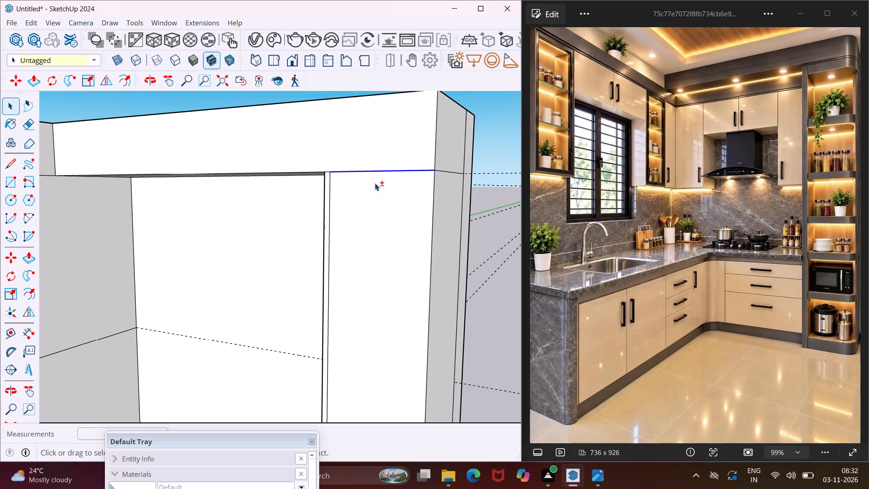
pyautogui.keyDown('shift'); pyautogui.moveTo(439, 180); pyautogui.dragTo(400, 181, button='middle'); pyautogui.keyUp('shift')
pyautogui.keyDown('shift'); pyautogui.scroll(6, 394, 178); pyautogui.keyUp('shift')
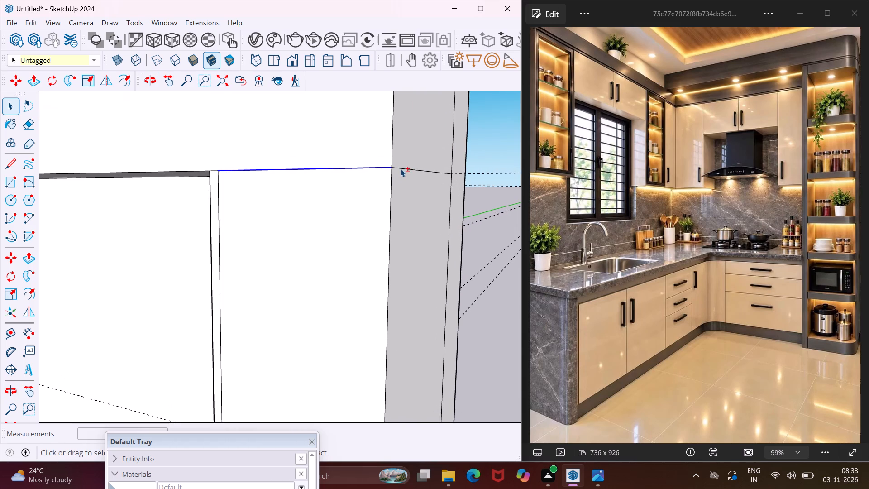
pyautogui.keyDown('shift'); pyautogui.click(399, 168); pyautogui.keyUp('shift')
pyautogui.keyDown('shift'); pyautogui.scroll(7, 208, 176); pyautogui.keyUp('shift')
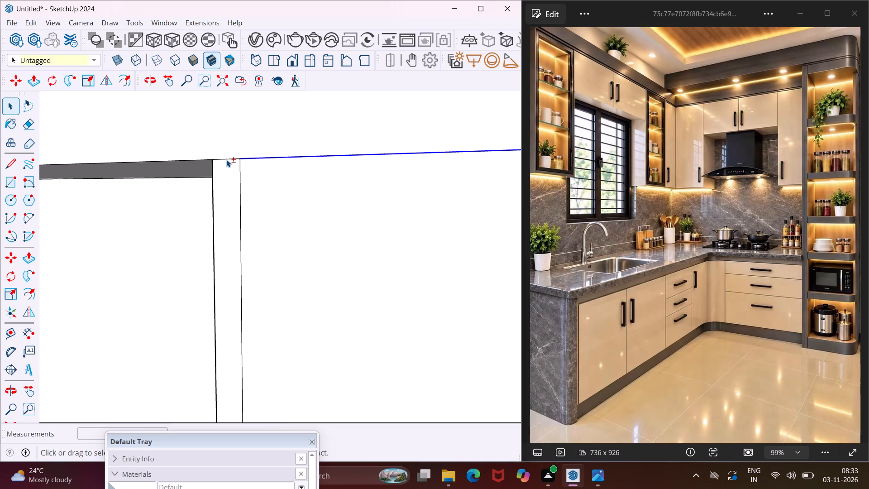
pyautogui.keyDown('shift'); pyautogui.click(226, 159); pyautogui.keyUp('shift')
pyautogui.press('m')
pyautogui.scroll(3, 220, 165)
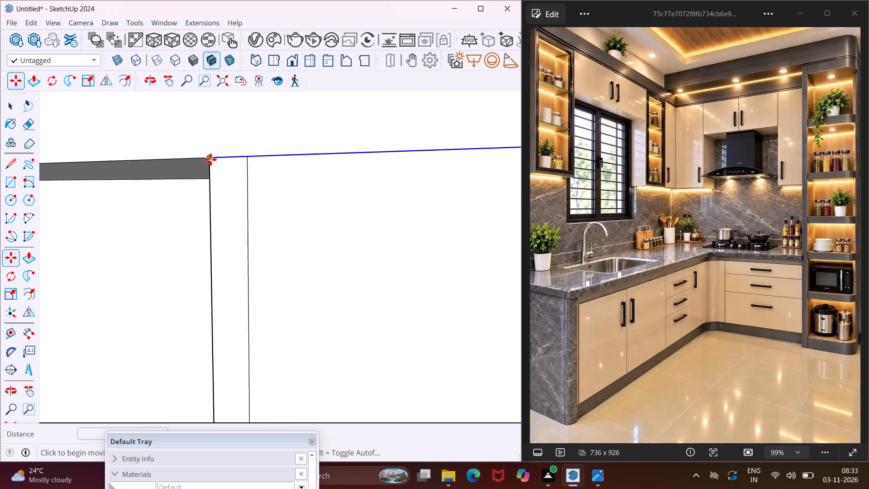
pyautogui.click(210, 158)
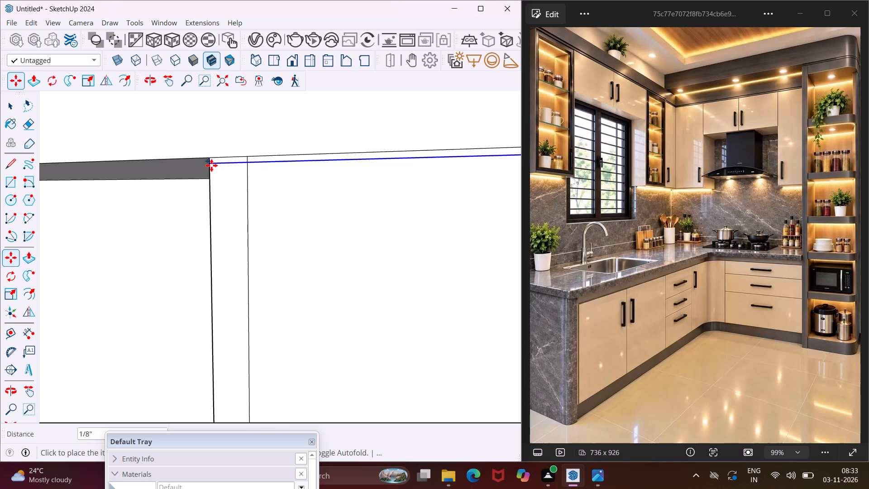
pyautogui.write('.75"')
pyautogui.press('Return')
# Copy the 0.75" offset edges on the tall unit's front and side down another 2".
pyautogui.scroll(-5, 211, 165)
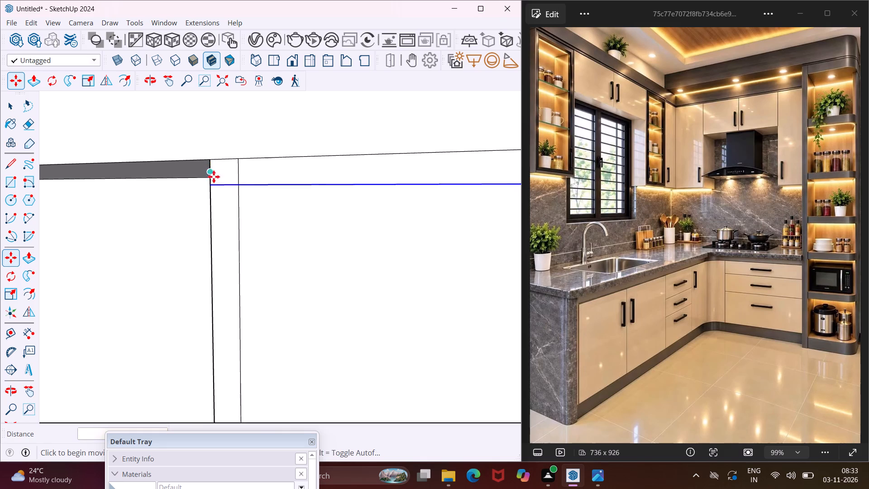
pyautogui.scroll(-8, 214, 177)
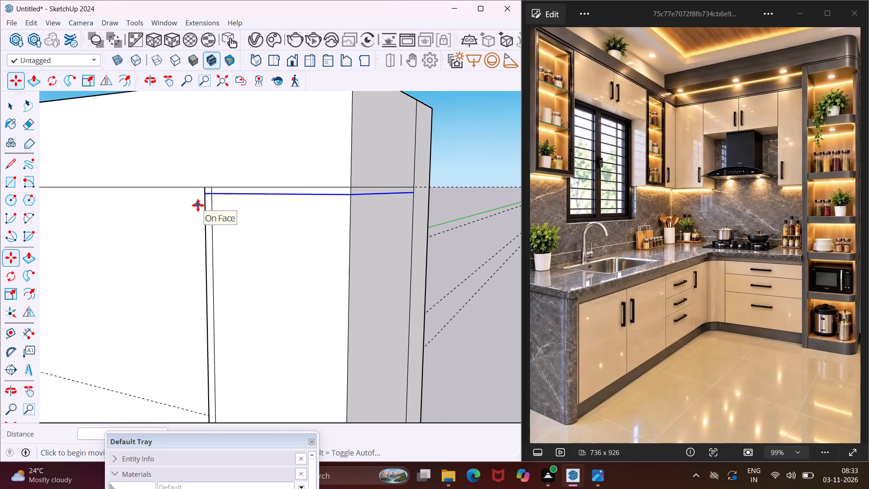
pyautogui.moveTo(198, 205); pyautogui.dragTo(239, 211, button='middle')
pyautogui.scroll(7, 205, 201)
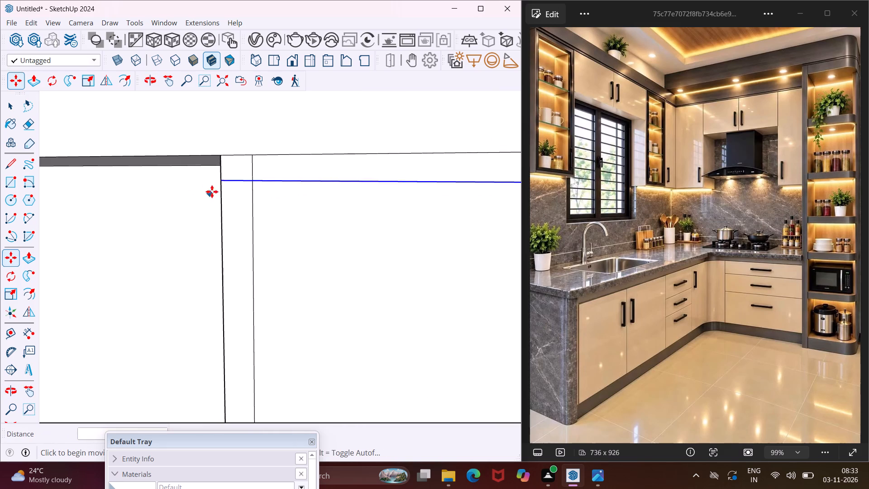
pyautogui.scroll(3, 212, 192)
pyautogui.click(241, 155)
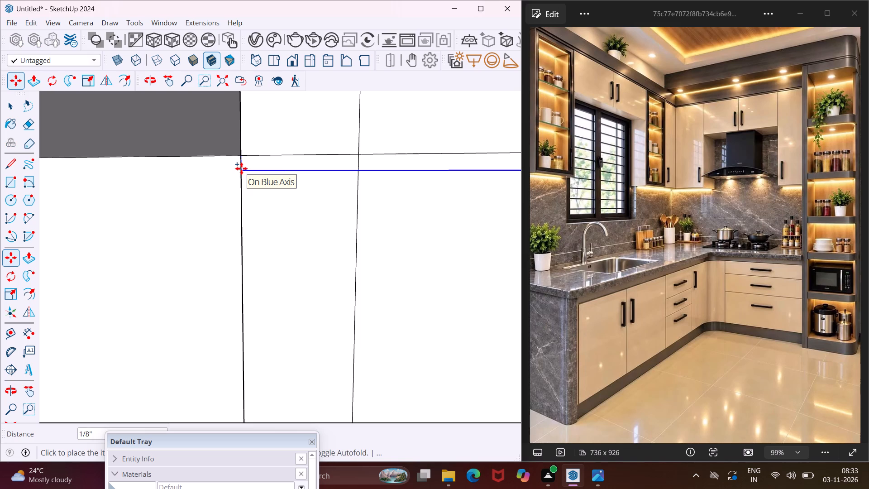
pyautogui.write('2"')
pyautogui.press('Return')
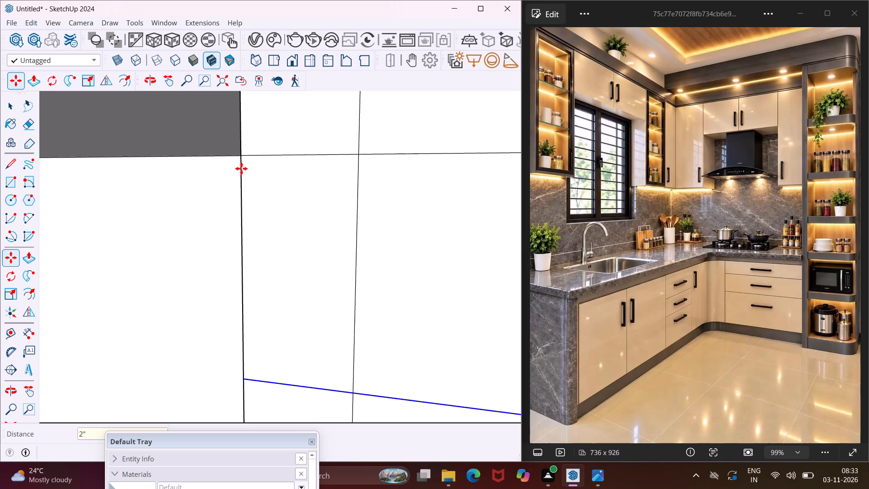
pyautogui.scroll(-6, 241, 171)
pyautogui.scroll(-5, 242, 237)
pyautogui.scroll(1, 242, 240)
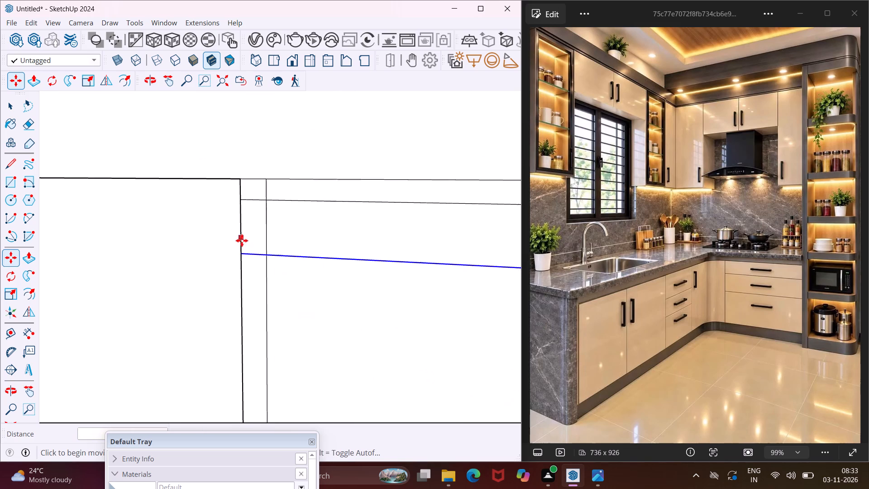
pyautogui.scroll(-12, 230, 239)
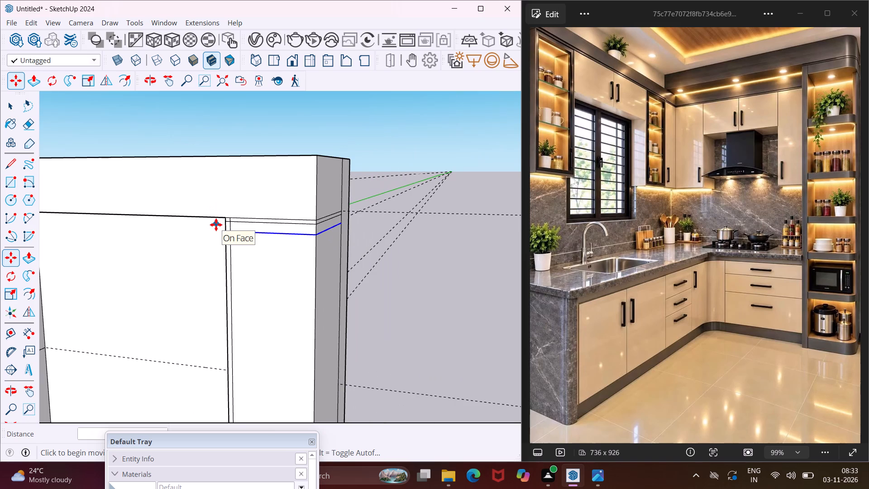
pyautogui.scroll(-5, 216, 225)
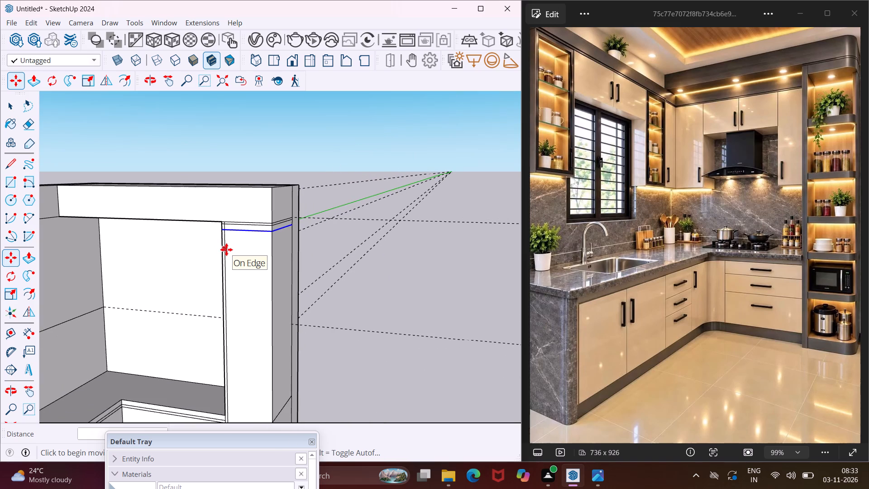
pyautogui.moveTo(226, 249); pyautogui.dragTo(256, 240, button='middle')
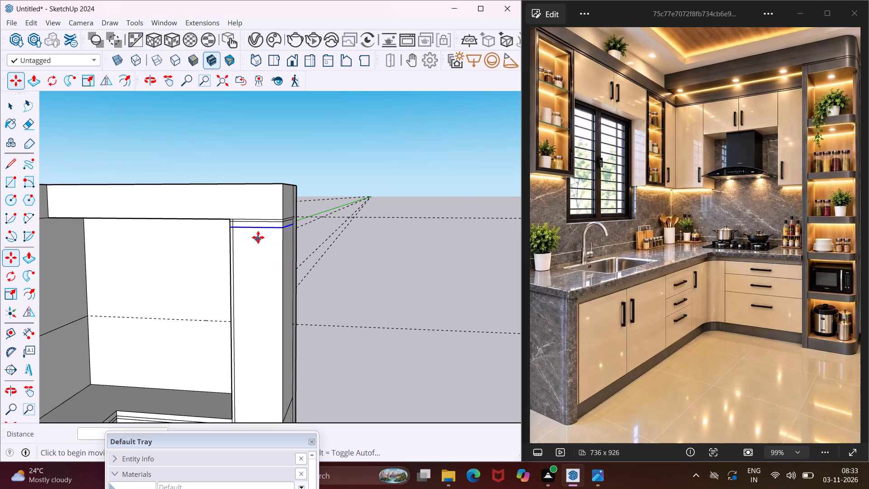
# Copy the lowest horizontal edges on the tall unit's front and side faces down about 1' 8 7/16" to start the first shelf.
pyautogui.scroll(7, 245, 225)
pyautogui.click(220, 226)
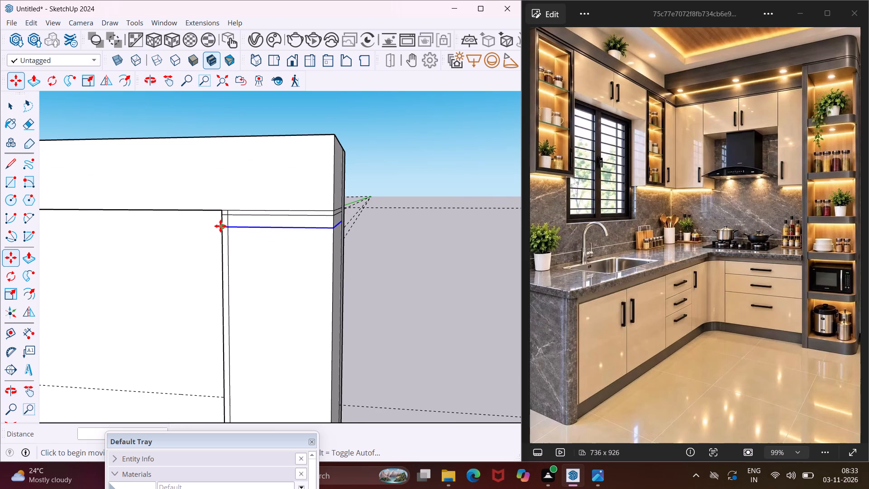
pyautogui.scroll(-5, 223, 249)
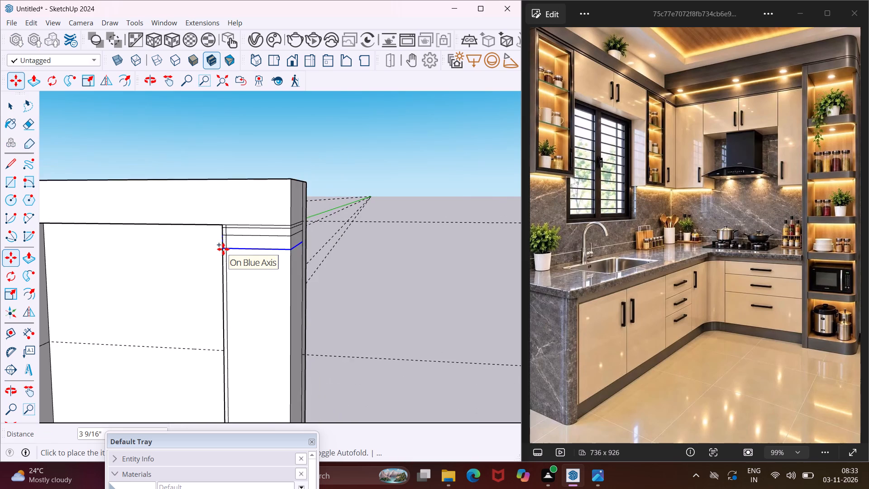
pyautogui.scroll(-3, 223, 249)
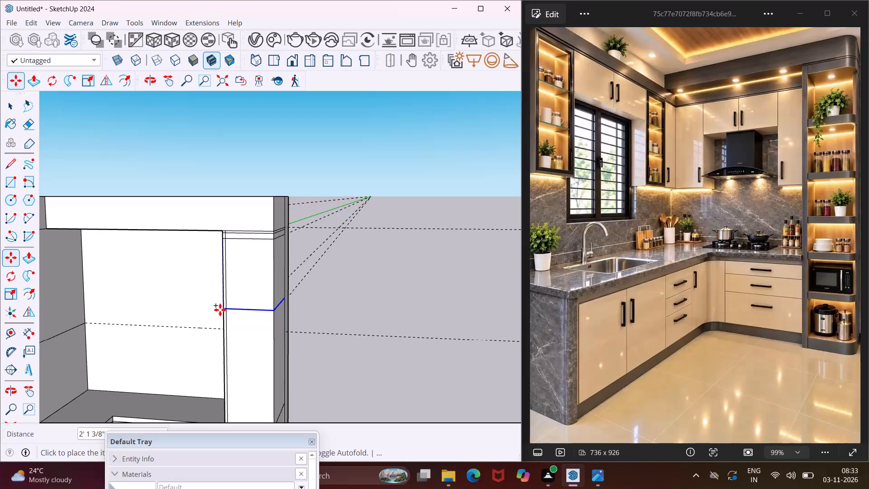
pyautogui.scroll(7, 222, 296)
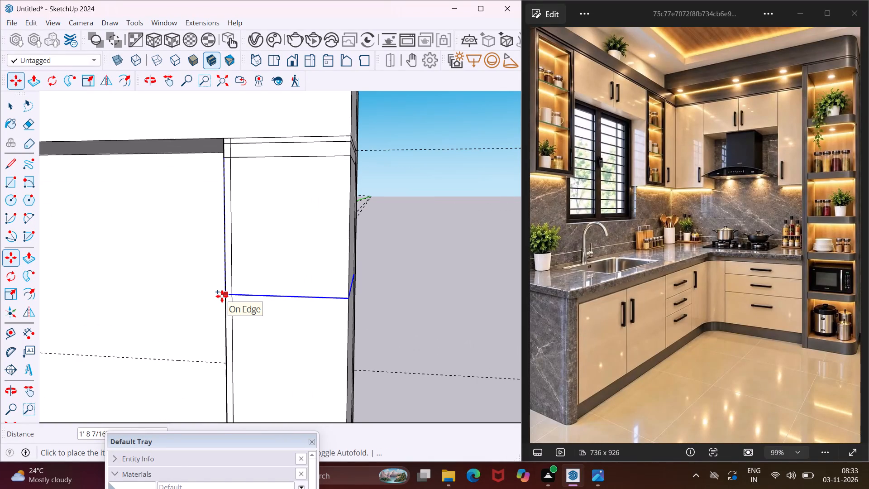
pyautogui.click(222, 296)
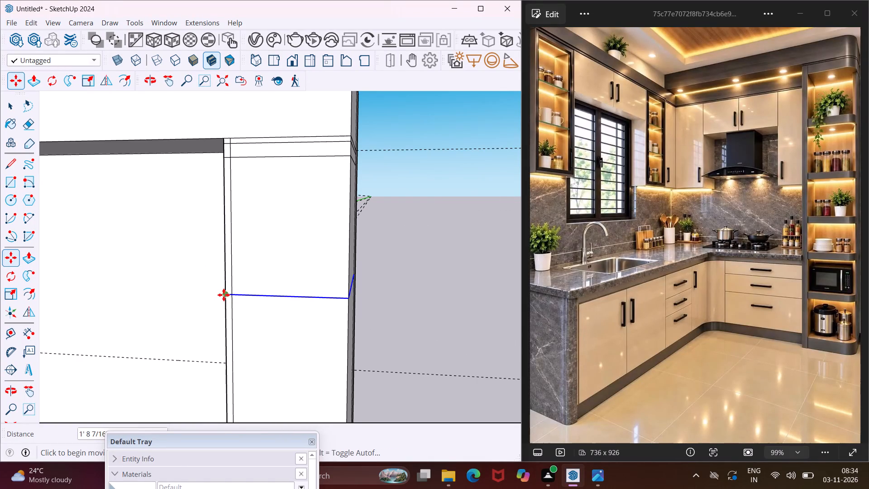
# Copy the first shelf line on the tall unit's front and side down 2" to give the shelf its thickness.
pyautogui.click(224, 295)
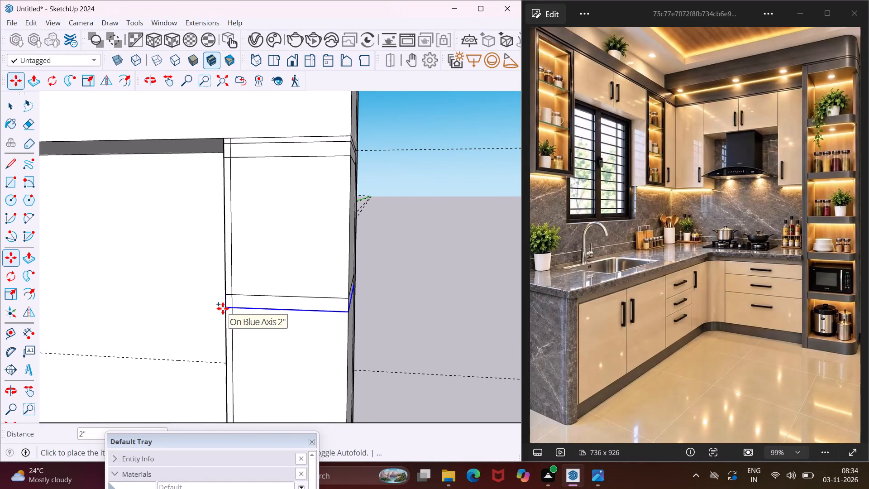
pyautogui.write('2"')
pyautogui.press('Return')
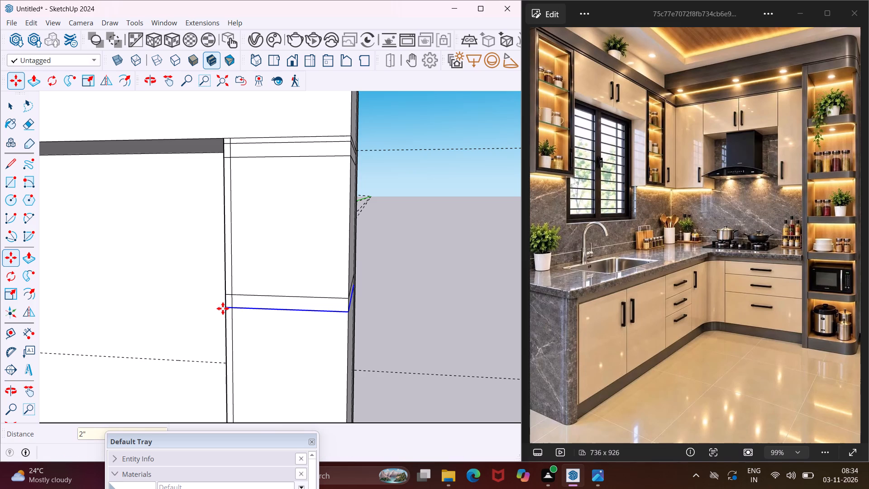
# Copy the first shelf's lower edges on the tall unit down about 1' 7 1/8" to start the second shelf.
pyautogui.scroll(-3, 223, 308)
pyautogui.moveTo(223, 309); pyautogui.dragTo(238, 261, button='middle')
pyautogui.scroll(1, 238, 261)
pyautogui.scroll(-5, 238, 261)
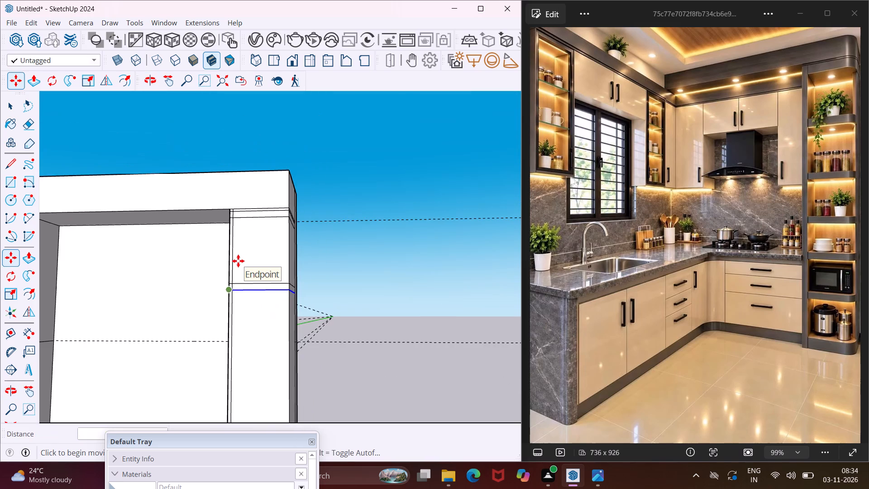
pyautogui.scroll(-5, 239, 264)
pyautogui.scroll(12, 235, 292)
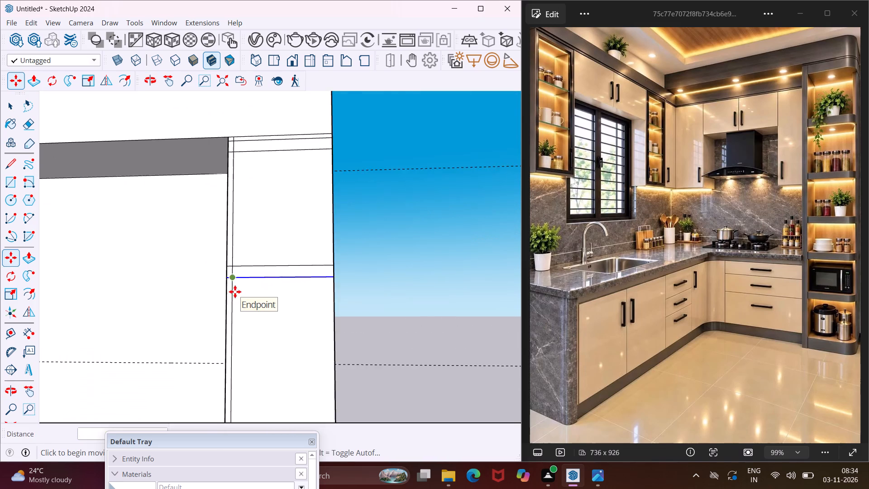
pyautogui.scroll(2, 235, 292)
pyautogui.click(223, 270)
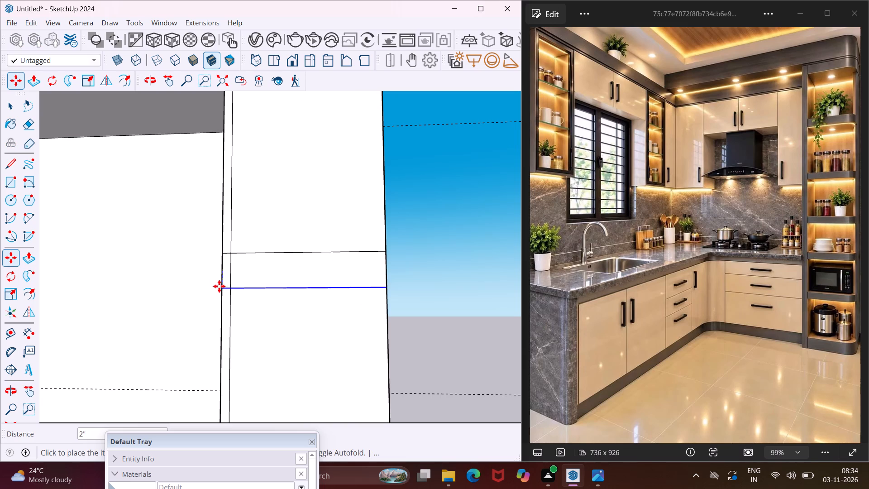
pyautogui.scroll(-4, 221, 339)
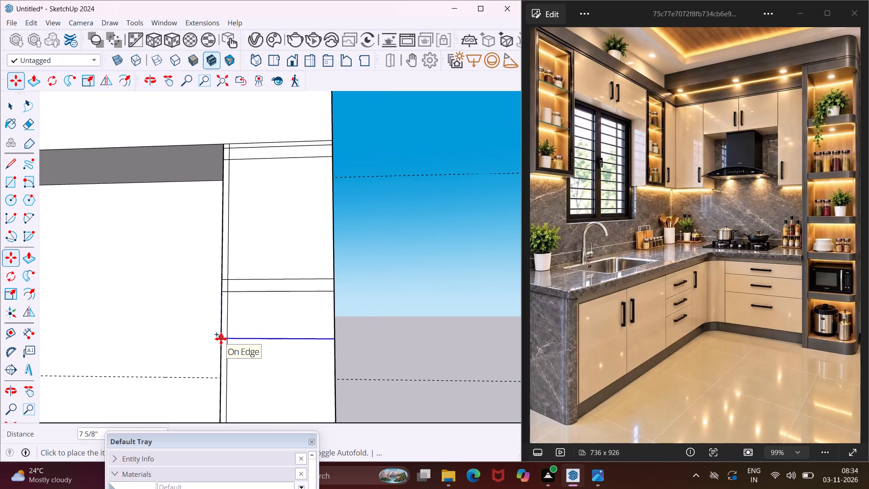
pyautogui.scroll(-5, 221, 339)
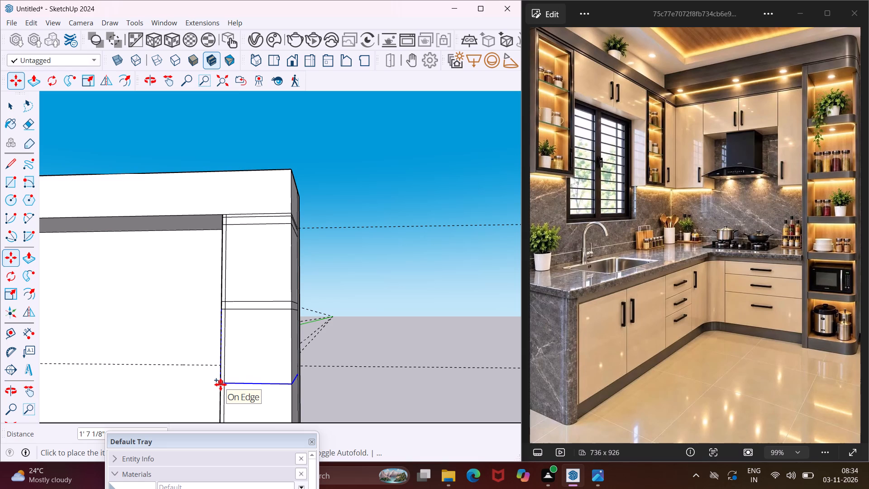
pyautogui.click(220, 384)
# Copy the second shelf line on the tall unit's front and side down 2" to form its lower edge.
pyautogui.scroll(-4, 224, 315)
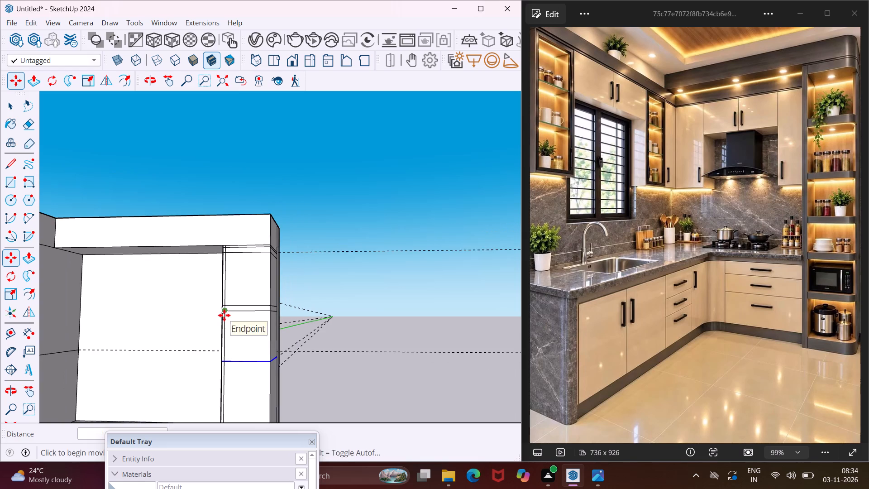
pyautogui.scroll(-8, 224, 316)
pyautogui.moveTo(223, 364); pyautogui.dragTo(226, 351, button='middle')
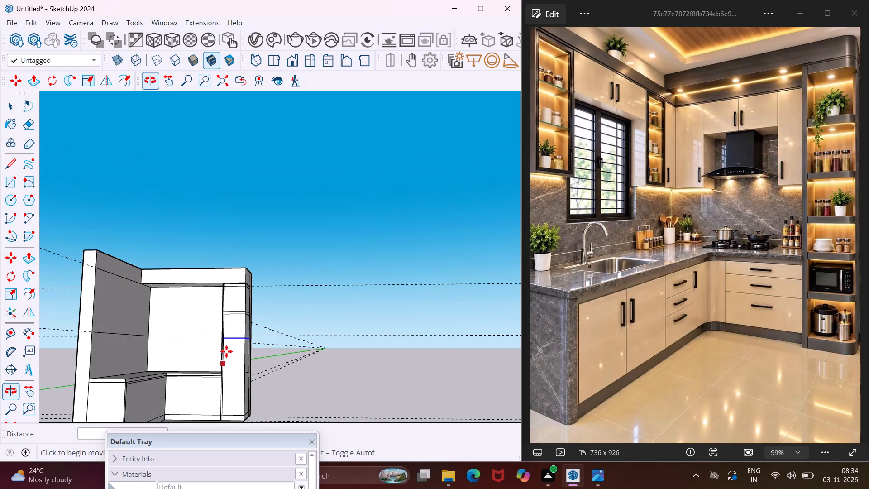
pyautogui.scroll(18, 221, 347)
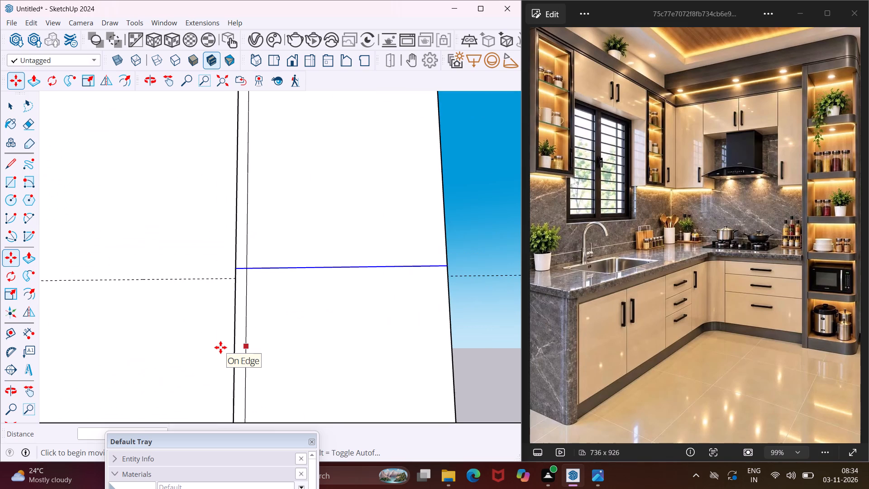
pyautogui.click(236, 267)
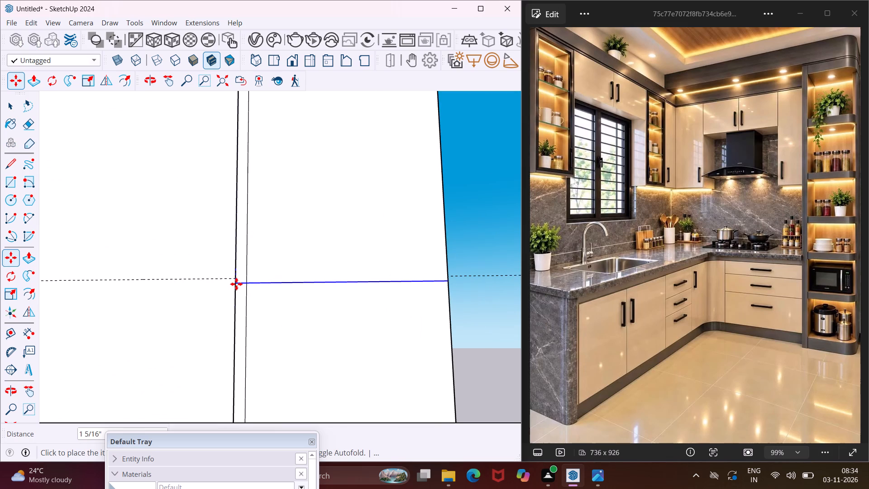
pyautogui.press('2')
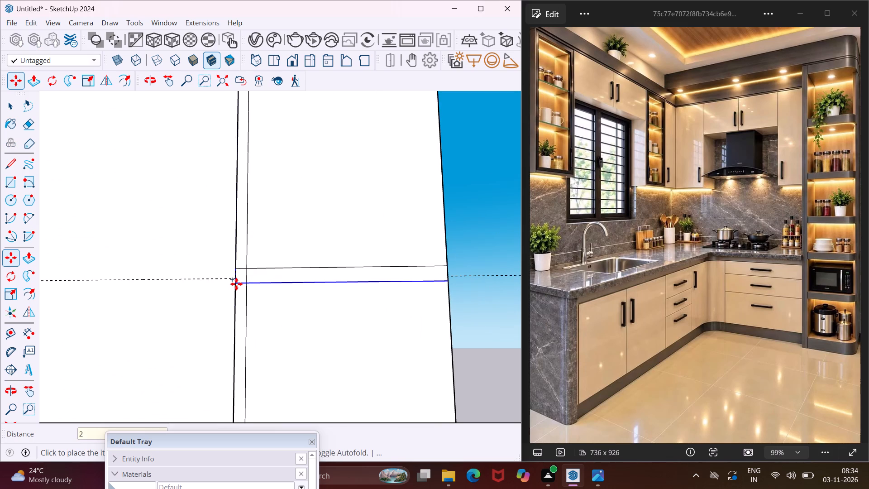
pyautogui.hotkey('shift', '"')
pyautogui.press('Return')
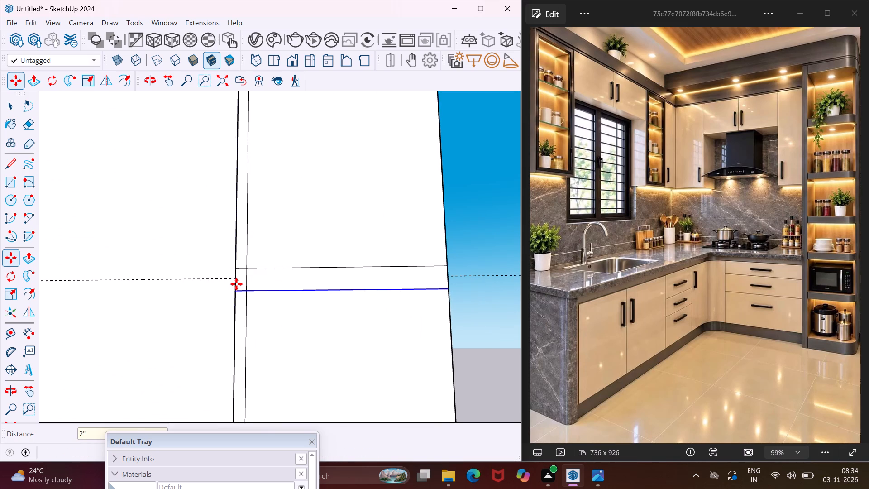
# Copy the second shelf's lower edges on the tall unit down about 1' 8" to start the third shelf.
pyautogui.scroll(-13, 237, 279)
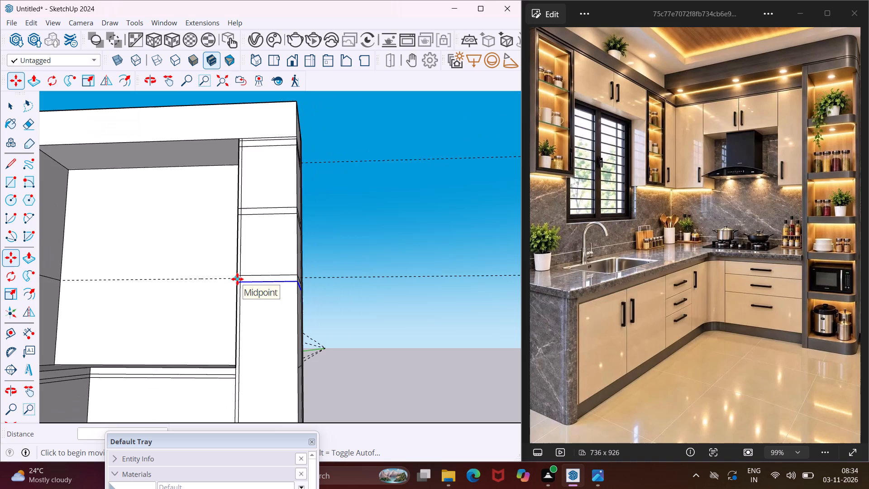
pyautogui.scroll(-2, 237, 279)
pyautogui.scroll(11, 241, 282)
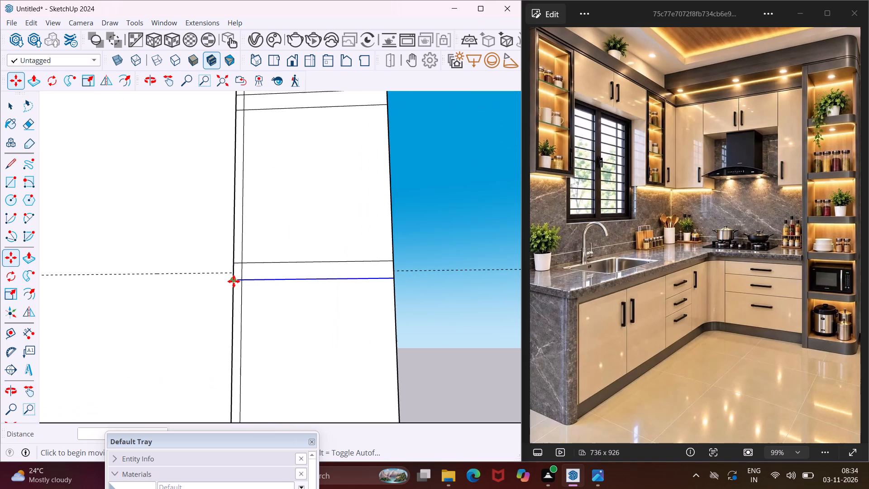
pyautogui.click(234, 278)
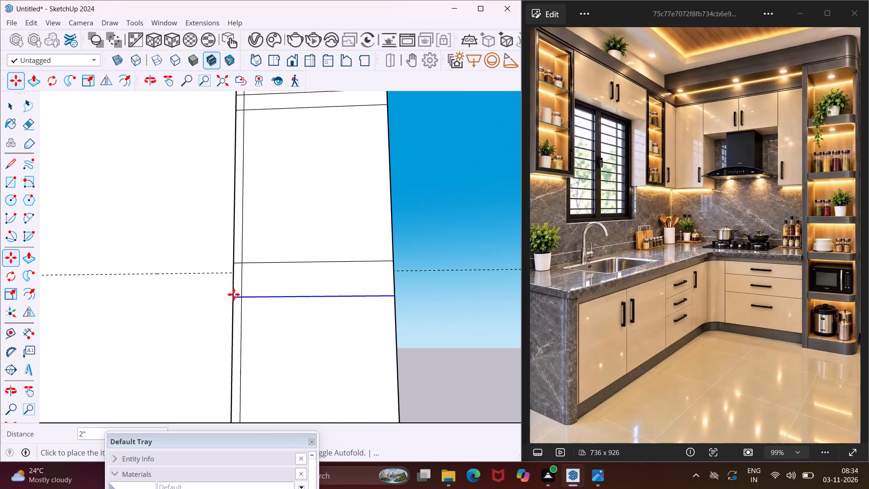
pyautogui.scroll(-10, 234, 294)
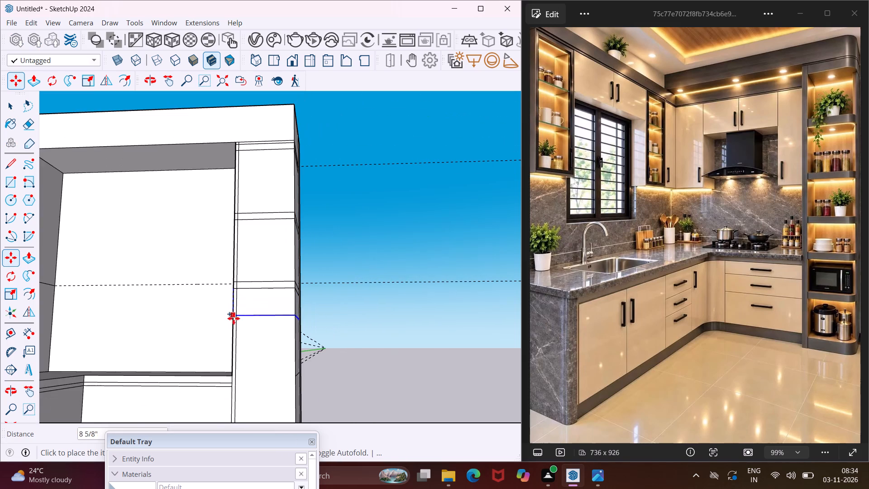
pyautogui.click(230, 357)
# Copy the third shelf line on the tall unit's front and side down 2" to form its lower edge.
pyautogui.scroll(-1, 235, 369)
pyautogui.scroll(9, 235, 369)
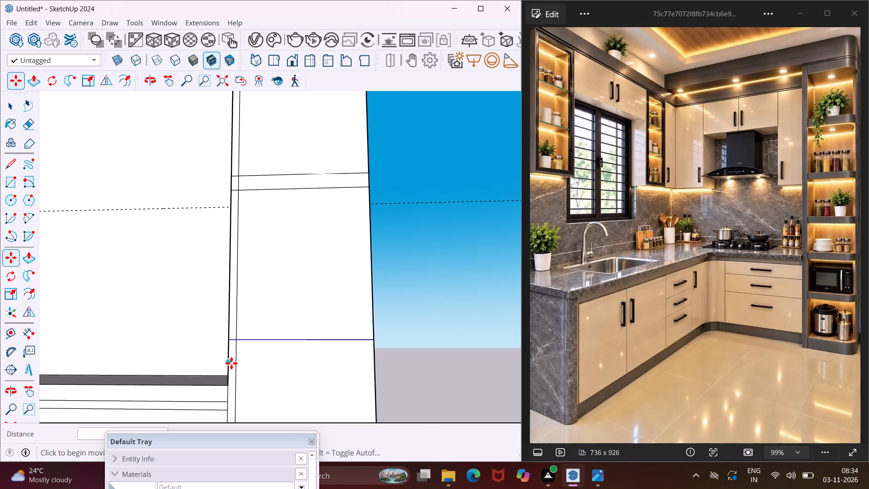
pyautogui.scroll(3, 231, 363)
pyautogui.click(229, 331)
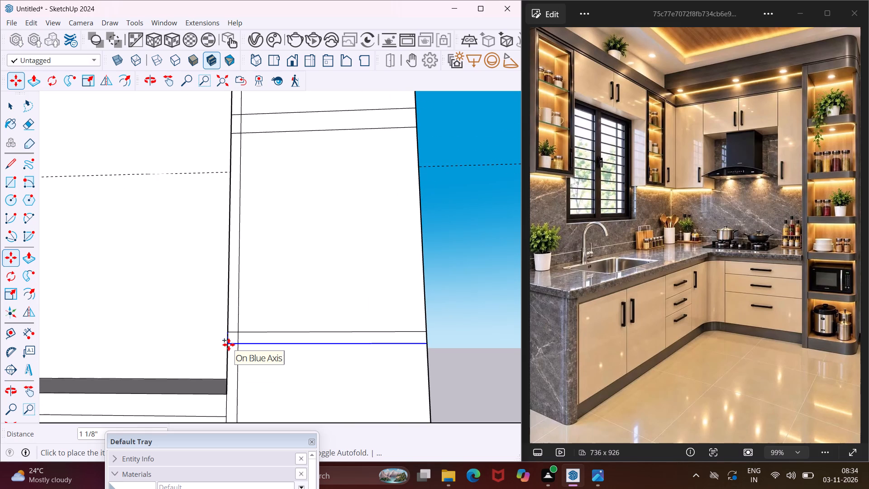
pyautogui.press('2')
pyautogui.hotkey('shift', '"')
pyautogui.press('Return')
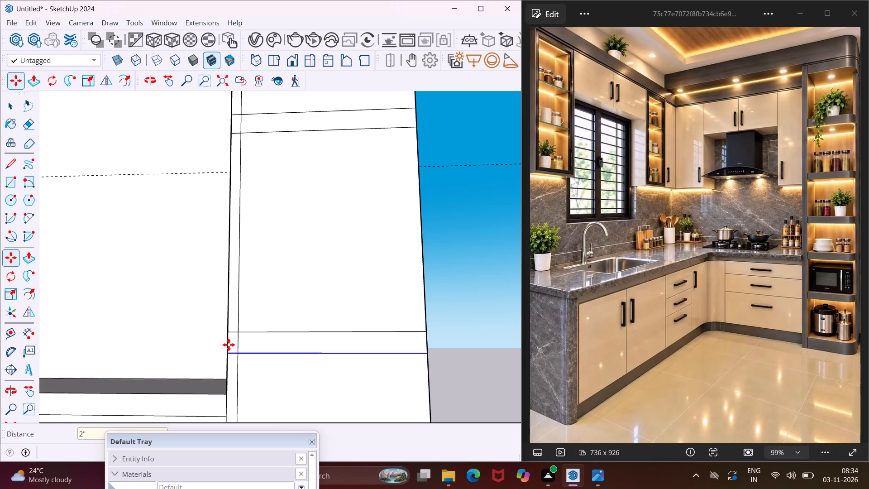
# Copy the third shelf's lower edges on the tall unit down about 1' 9 1/4", below countertop level, to start the fourth shelf.
pyautogui.scroll(-6, 230, 330)
pyautogui.scroll(-3, 243, 270)
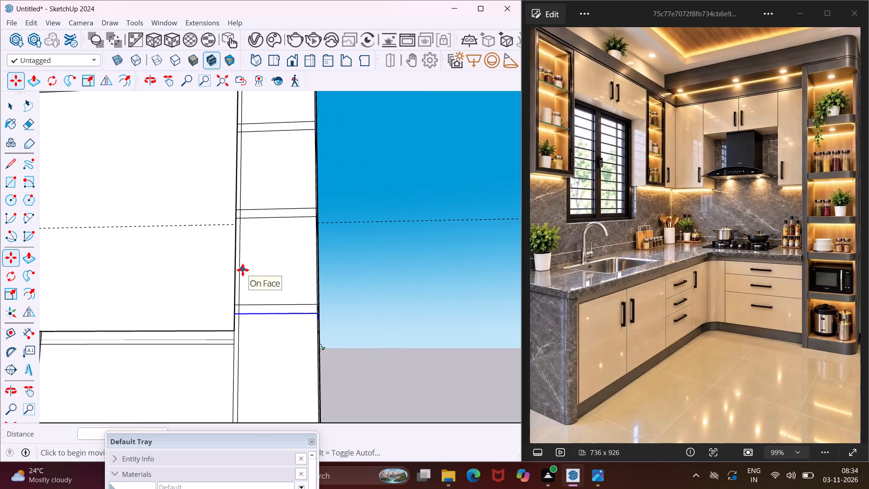
pyautogui.scroll(-5, 243, 270)
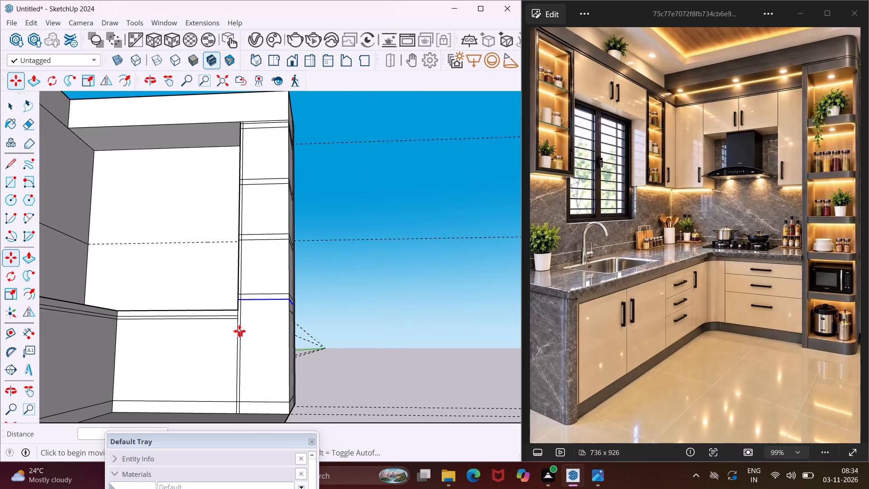
pyautogui.moveTo(240, 331); pyautogui.dragTo(245, 309, button='middle')
pyautogui.scroll(7, 244, 309)
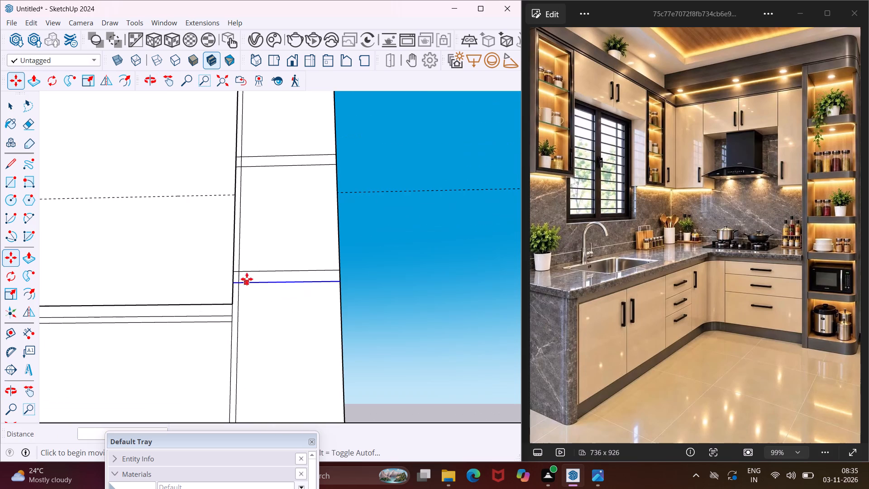
pyautogui.click(232, 283)
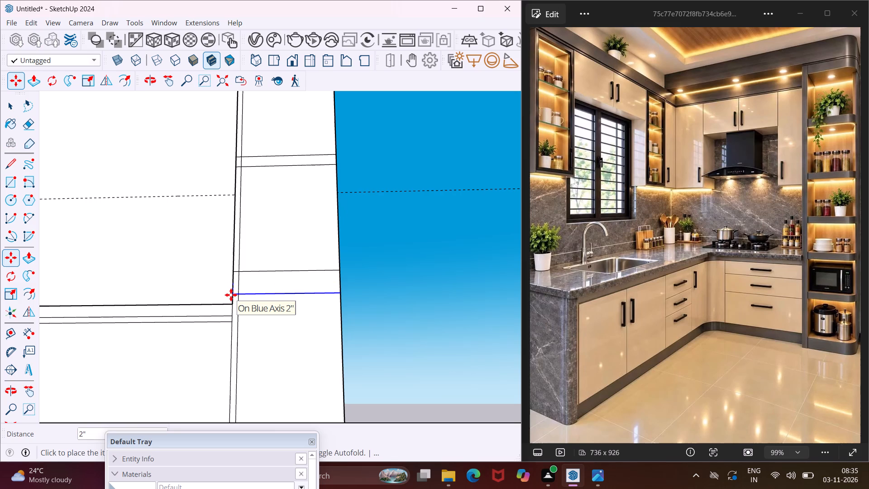
pyautogui.scroll(-8, 231, 298)
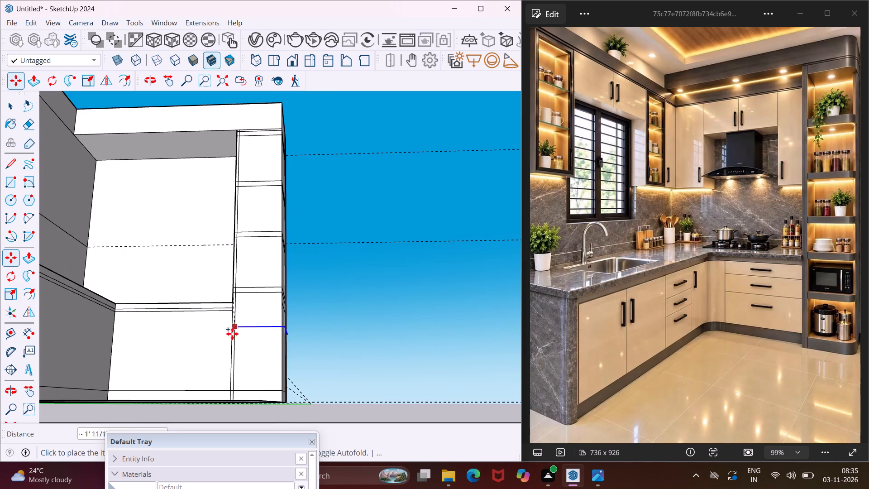
pyautogui.scroll(3, 230, 344)
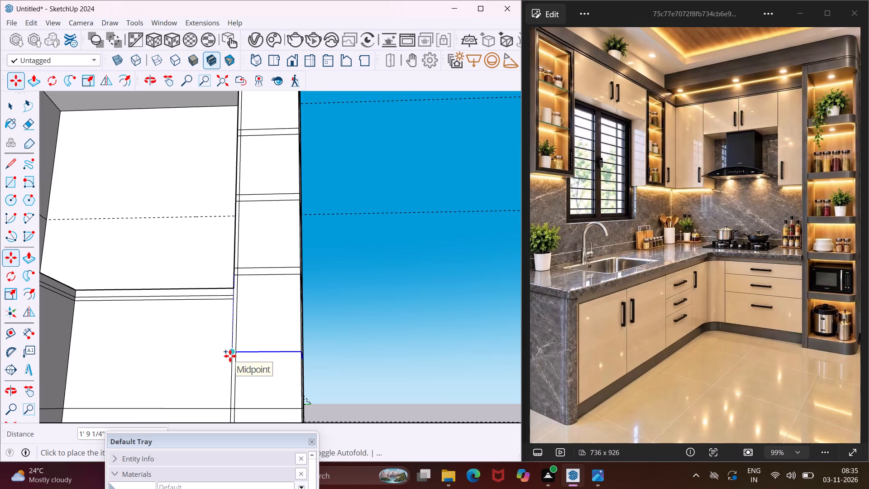
pyautogui.click(230, 356)
# Copy the fourth shelf line on the tall unit's front and side down 2", then clear the selection.
pyautogui.scroll(7, 230, 353)
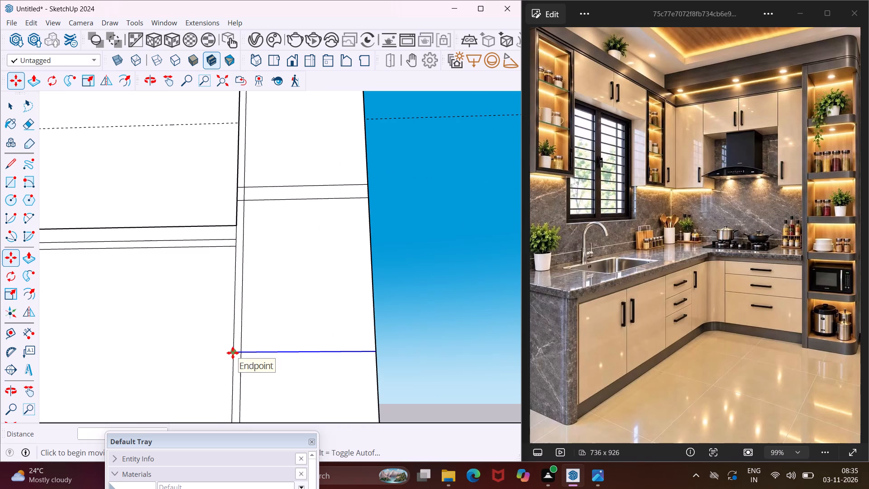
pyautogui.click(233, 353)
pyautogui.click(234, 369)
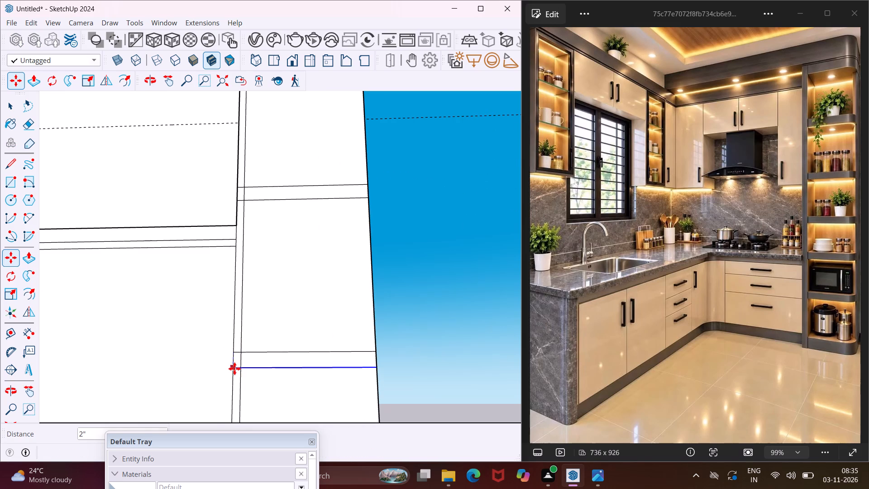
pyautogui.scroll(-16, 222, 346)
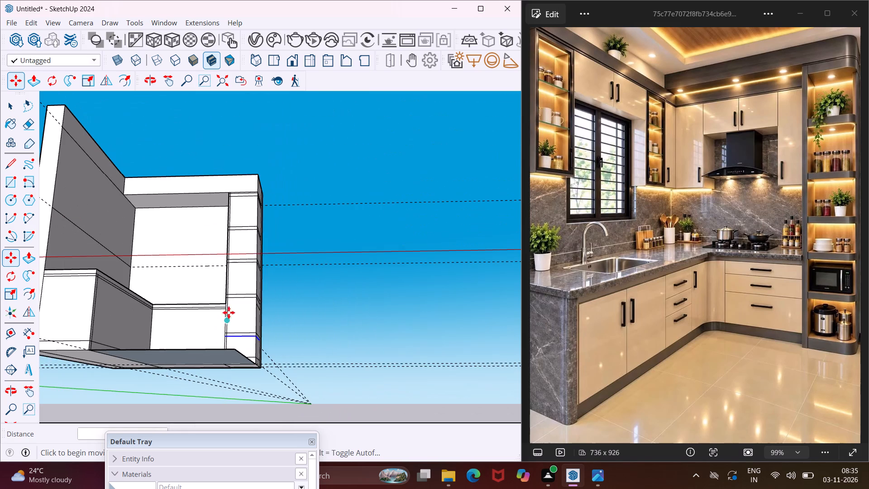
pyautogui.press('Escape')
pyautogui.press('space')
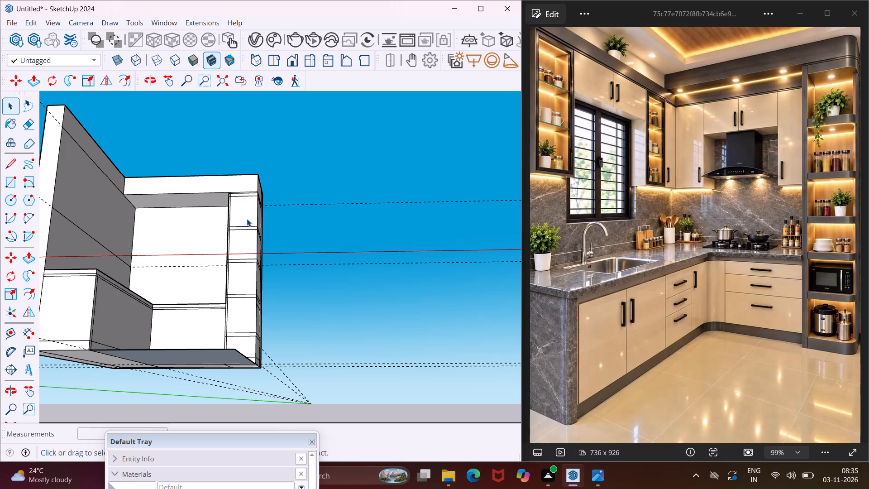
# Push the front face of the tall unit's top compartment 1' inward to open it up.
pyautogui.click(247, 219)
pyautogui.press('p')
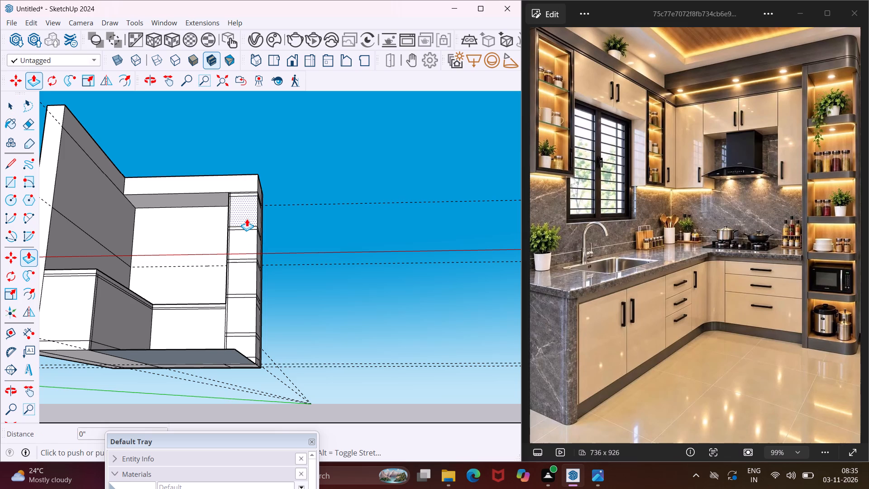
pyautogui.moveTo(247, 219); pyautogui.dragTo(164, 415, button='middle')
pyautogui.scroll(3, 256, 206)
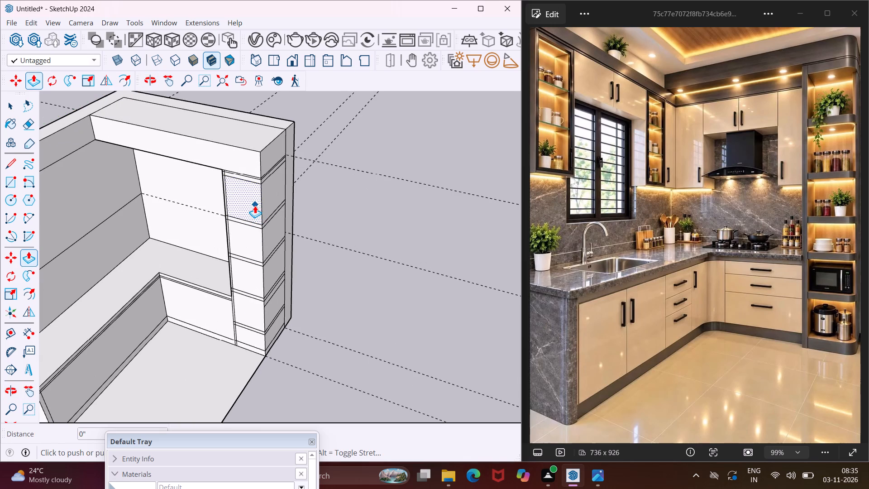
pyautogui.scroll(2, 255, 206)
pyautogui.press('Escape')
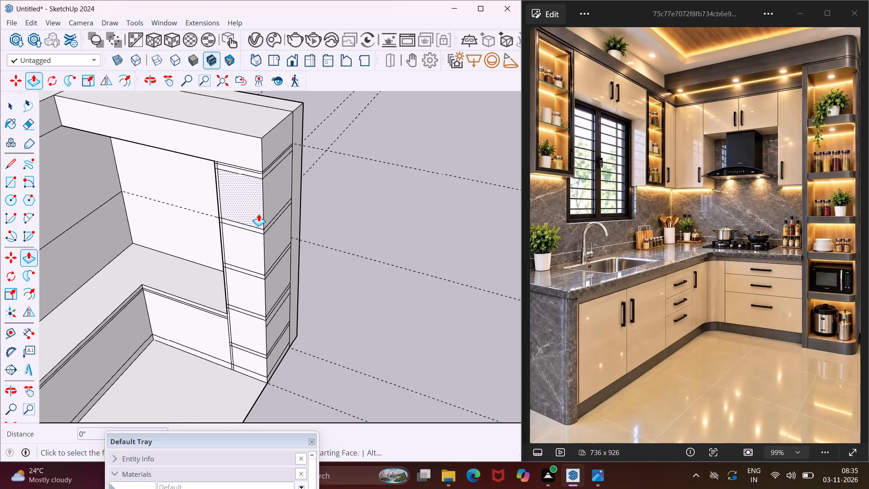
pyautogui.click(258, 213)
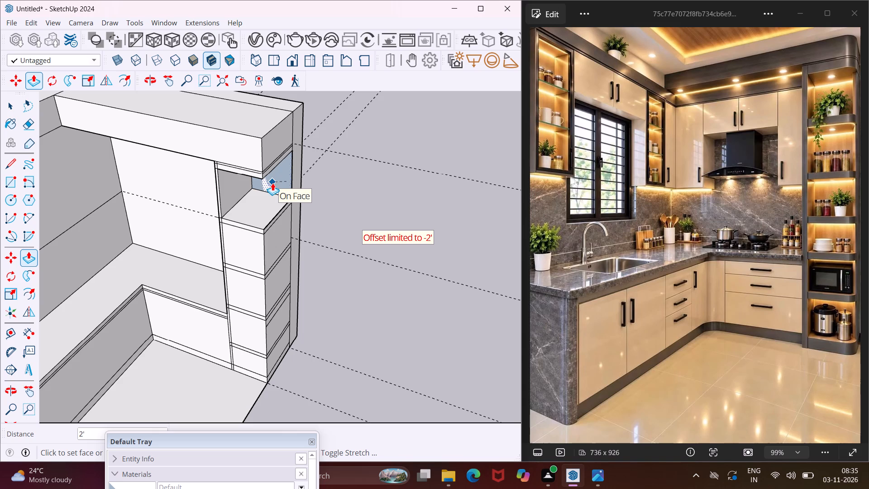
pyautogui.press('1')
pyautogui.press("'")
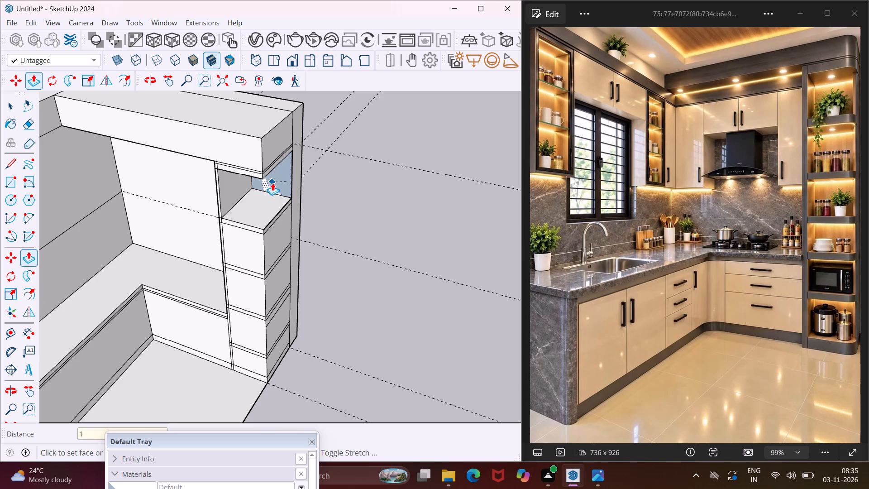
pyautogui.press('Return')
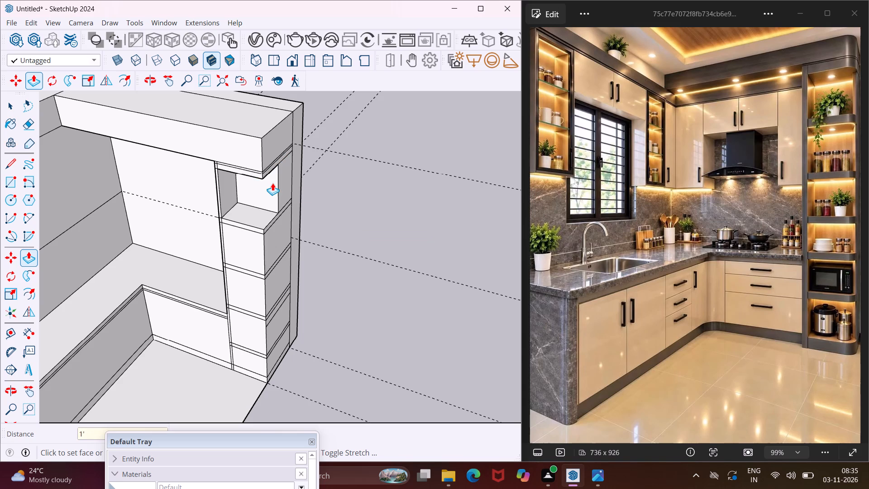
# Push the top compartment's back face a further 9 15/16" into the tall unit.
pyautogui.scroll(4, 272, 183)
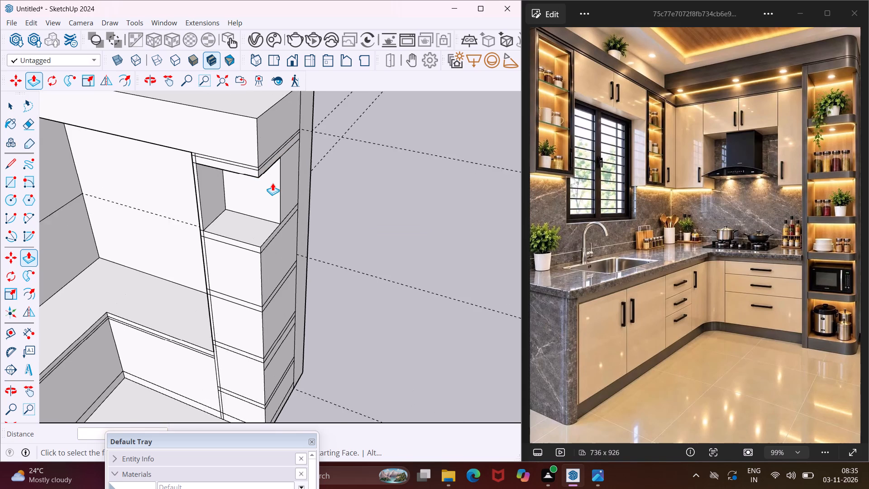
pyautogui.click(271, 184)
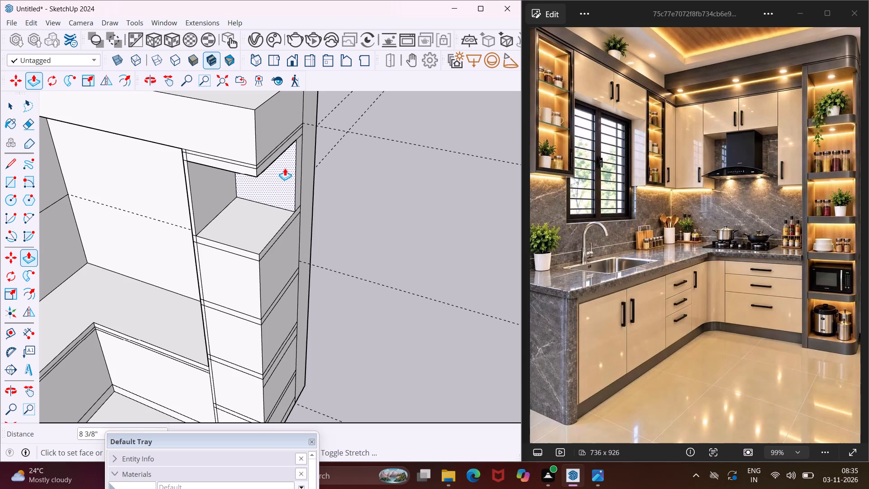
pyautogui.click(289, 168)
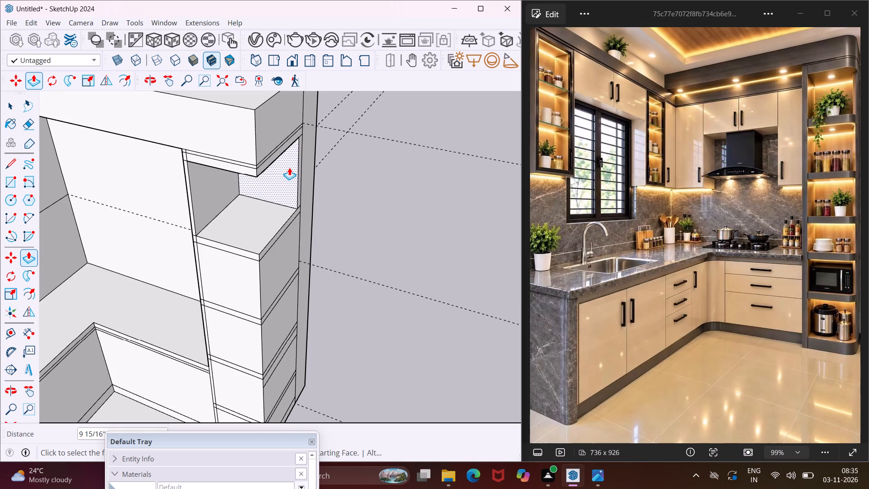
pyautogui.press('Escape')
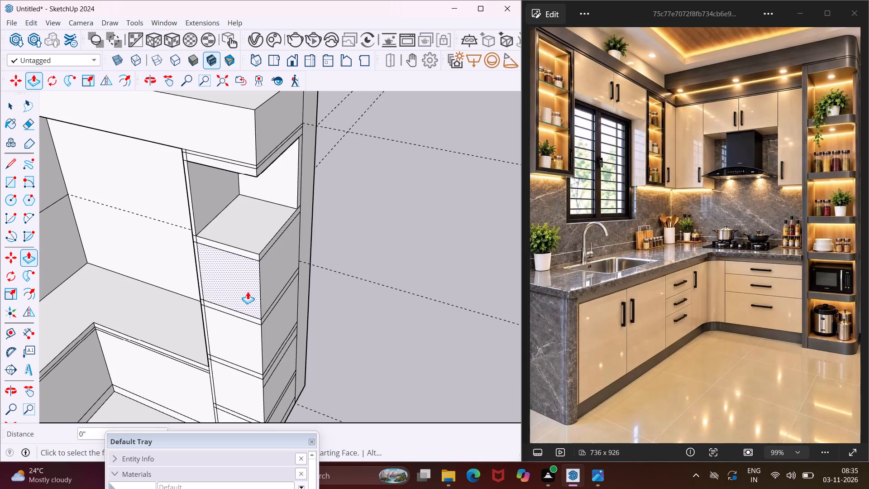
# Push the second compartment's front face in 1' 9 15/16", matching the depth of the top compartment.
pyautogui.scroll(1, 248, 292)
pyautogui.moveTo(248, 292); pyautogui.dragTo(243, 236, button='middle')
pyautogui.scroll(-3, 237, 245)
pyautogui.moveTo(237, 245); pyautogui.dragTo(175, 214, button='middle')
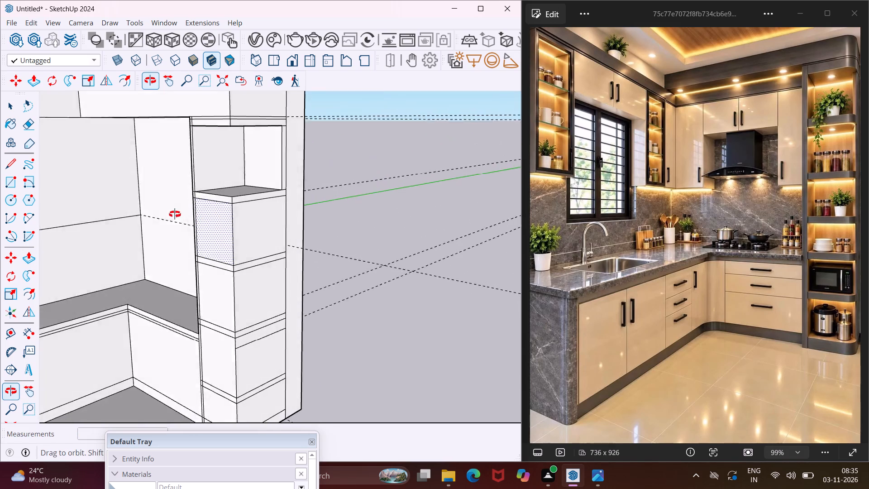
pyautogui.moveTo(175, 214); pyautogui.dragTo(157, 180, button='middle')
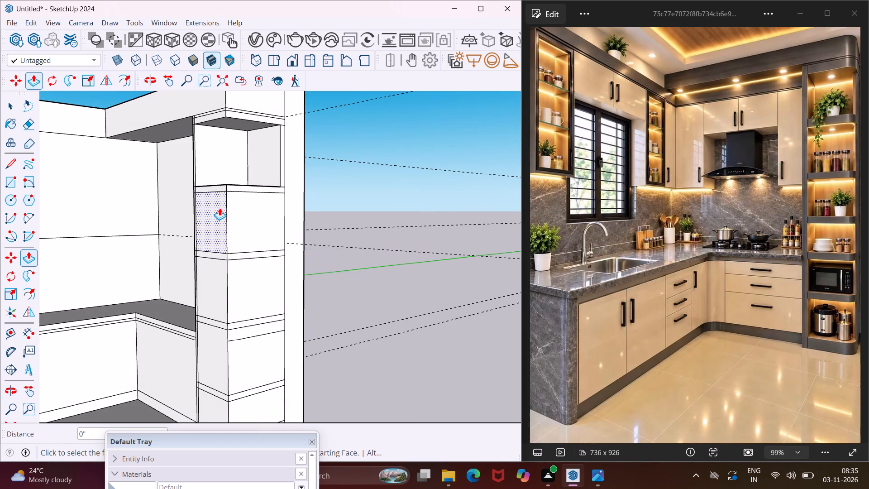
pyautogui.click(220, 208)
pyautogui.click(267, 151)
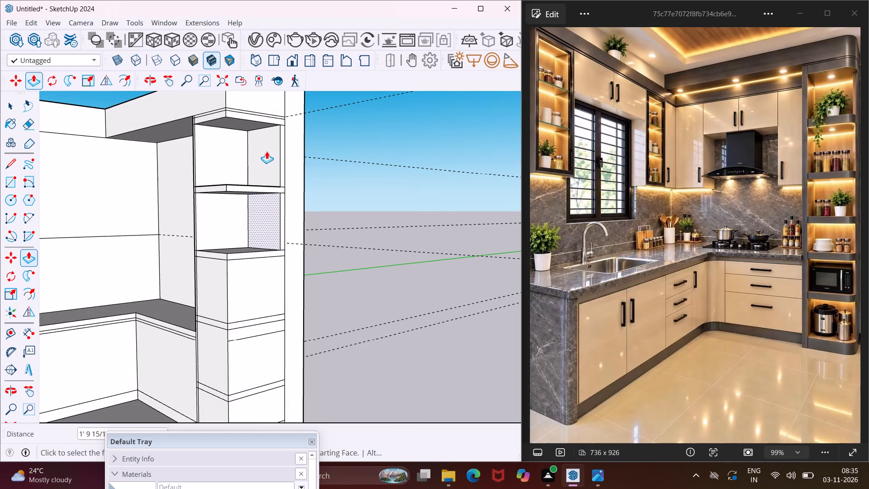
# Repeat the same 1' 9 15/16" push on the three remaining lower compartments of the tall unit.
pyautogui.doubleClick(219, 275)
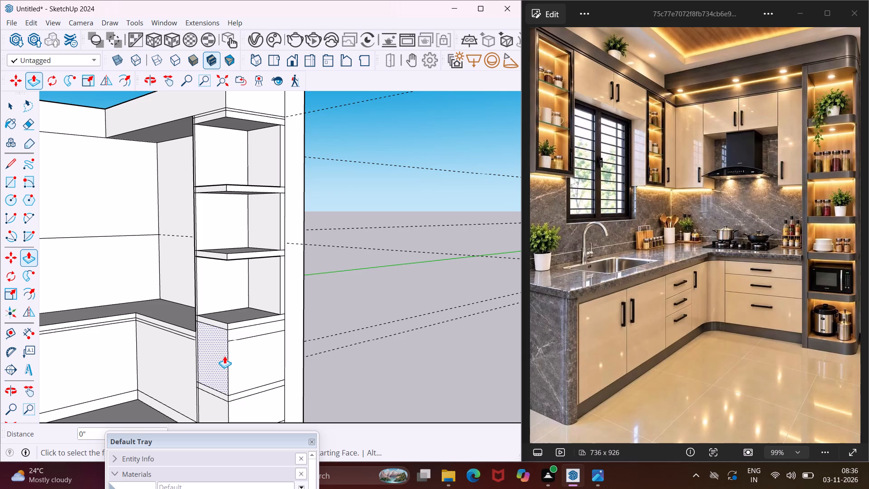
pyautogui.doubleClick(224, 356)
pyautogui.scroll(-3, 252, 333)
pyautogui.scroll(3, 224, 403)
pyautogui.doubleClick(227, 391)
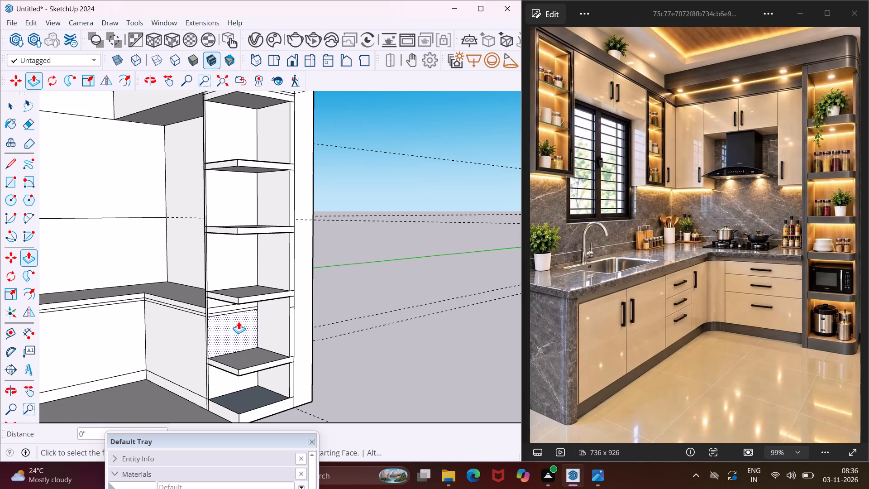
pyautogui.press('Escape')
pyautogui.press('space')
# Erase the leftover countertop lines inside the compartment below the third shelf and the short edge on the adjoining side strip.
pyautogui.scroll(5, 241, 312)
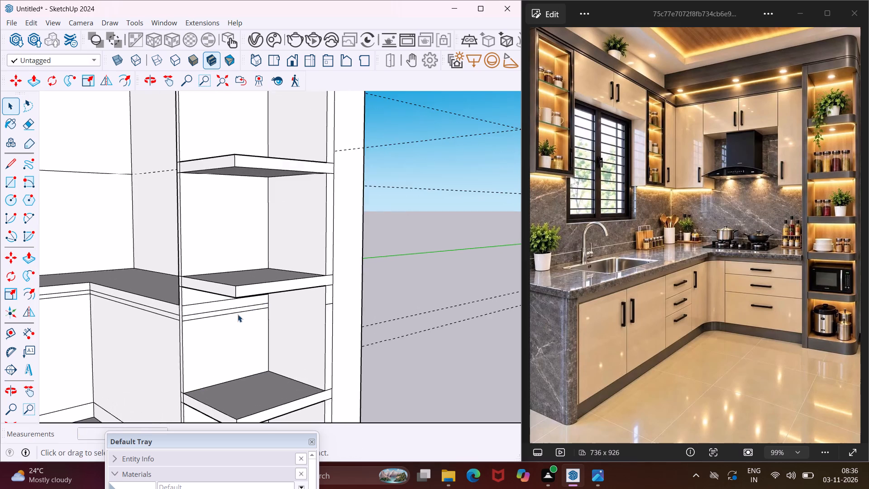
pyautogui.scroll(5, 234, 314)
pyautogui.moveTo(224, 314); pyautogui.dragTo(224, 294, button='middle')
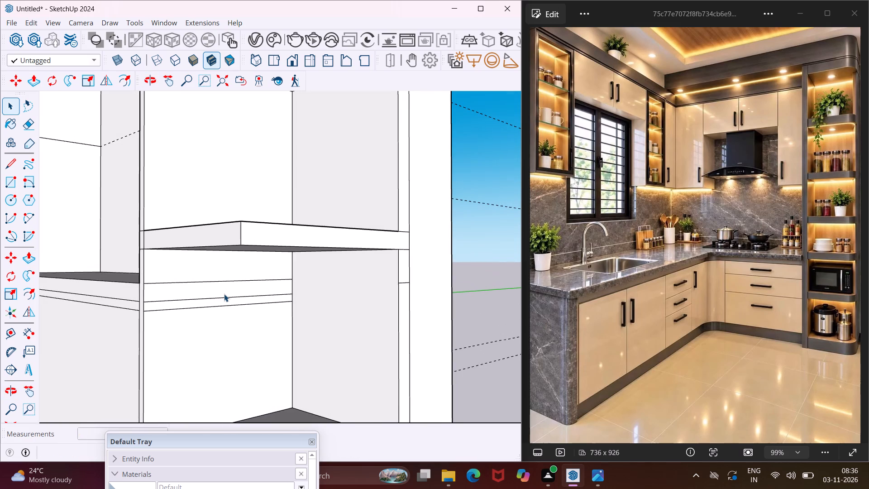
pyautogui.press('e')
pyautogui.moveTo(212, 280); pyautogui.dragTo(214, 307)
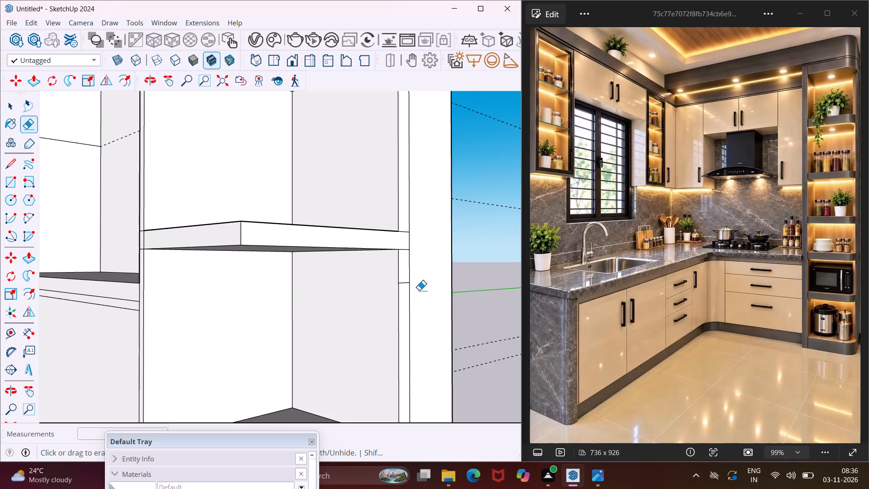
pyautogui.scroll(5, 422, 292)
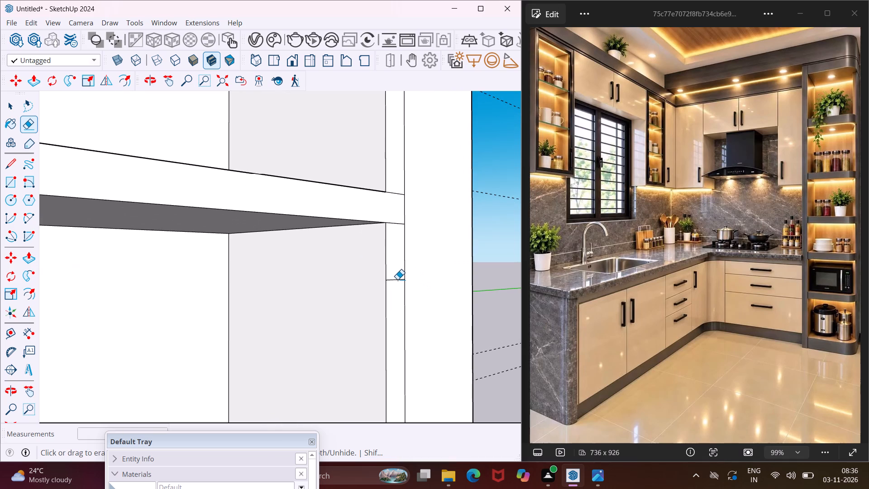
pyautogui.click(397, 279)
pyautogui.scroll(-15, 339, 290)
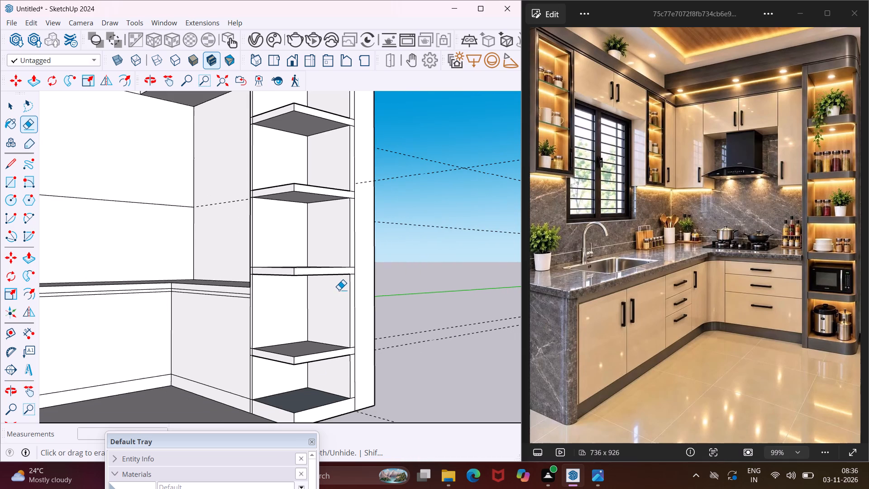
pyautogui.moveTo(318, 276); pyautogui.dragTo(325, 341, button='middle')
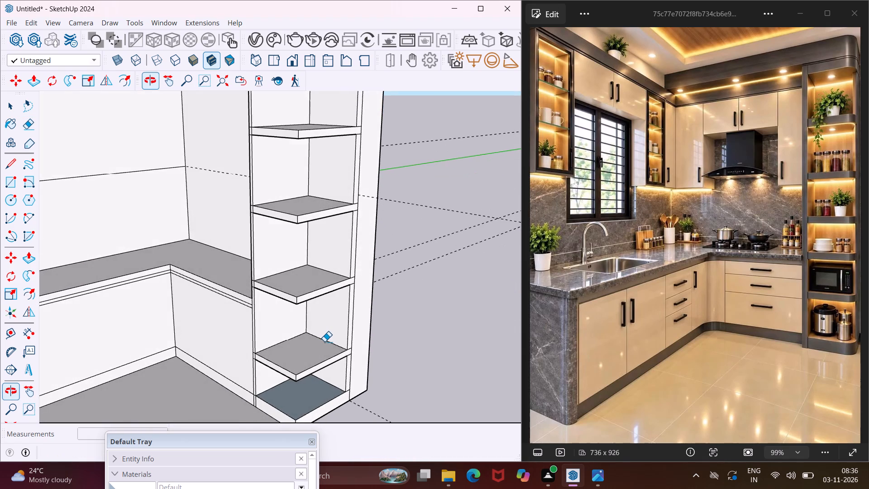
pyautogui.scroll(-5, 325, 341)
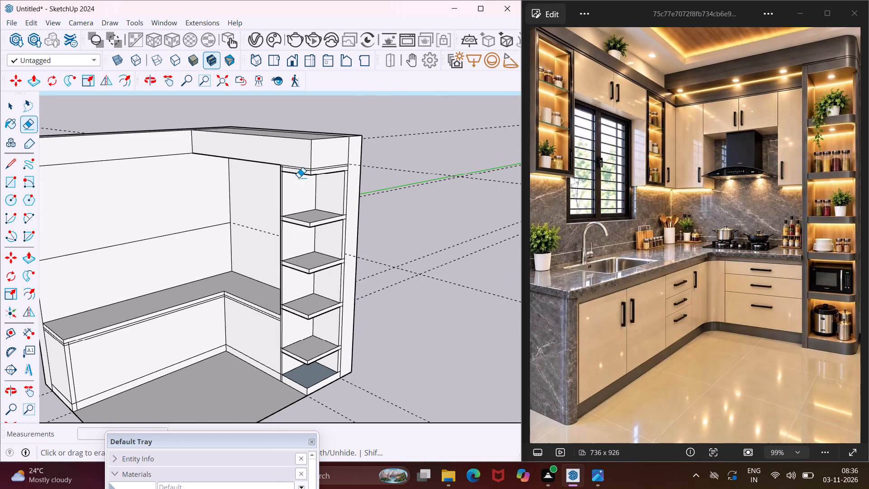
pyautogui.press('Escape')
pyautogui.press('space')
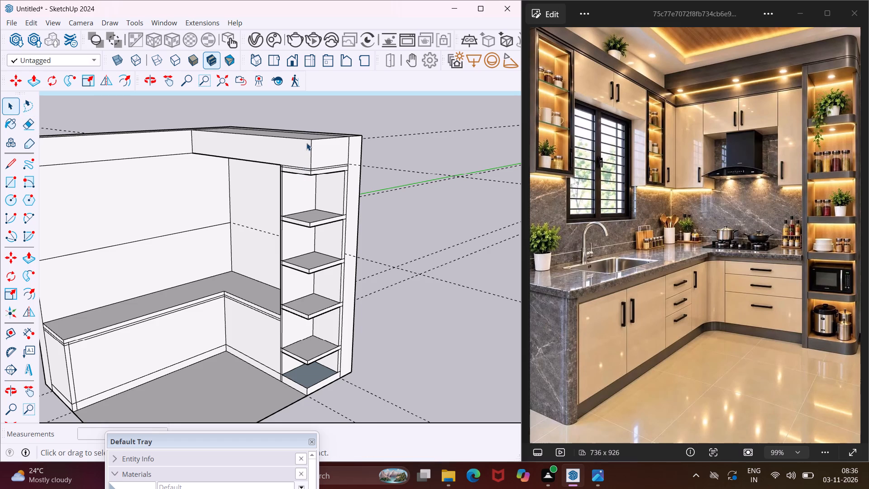
# Draw a tangent arc of about 2 15/16" radius across the outer front corner on the underside of the top compartment's ceiling.
pyautogui.scroll(9, 308, 140)
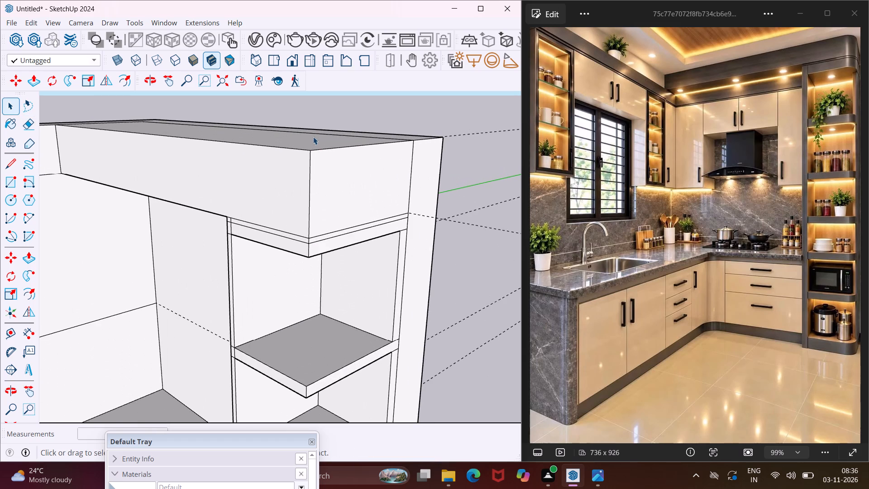
pyautogui.moveTo(315, 205); pyautogui.dragTo(309, 81, button='middle')
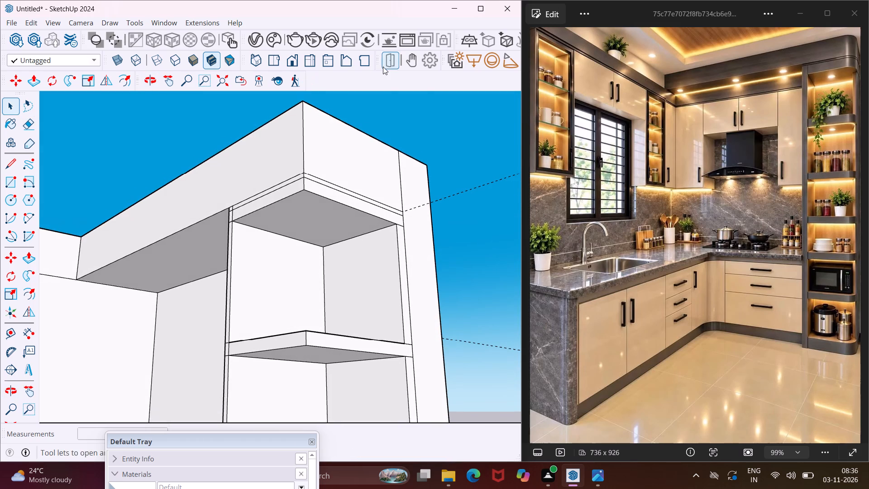
pyautogui.click(28, 215)
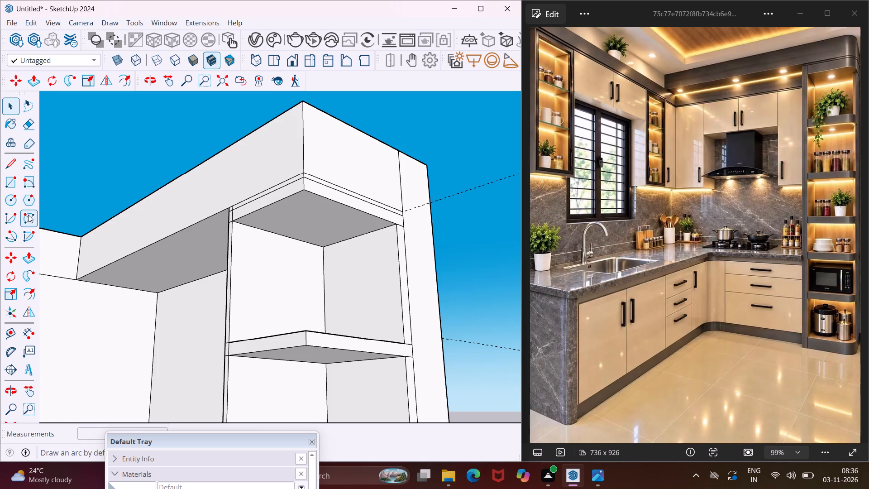
pyautogui.moveTo(332, 220); pyautogui.dragTo(326, 133, button='middle')
pyautogui.scroll(6, 314, 153)
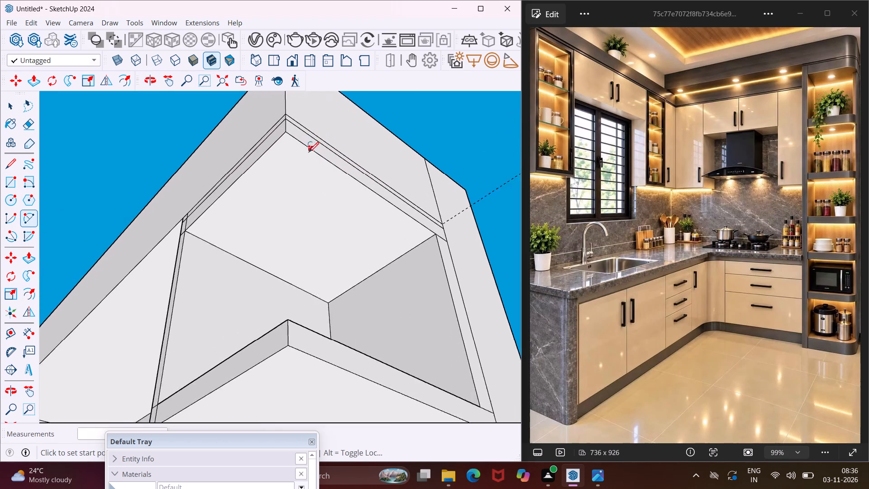
pyautogui.scroll(1, 309, 152)
pyautogui.click(256, 151)
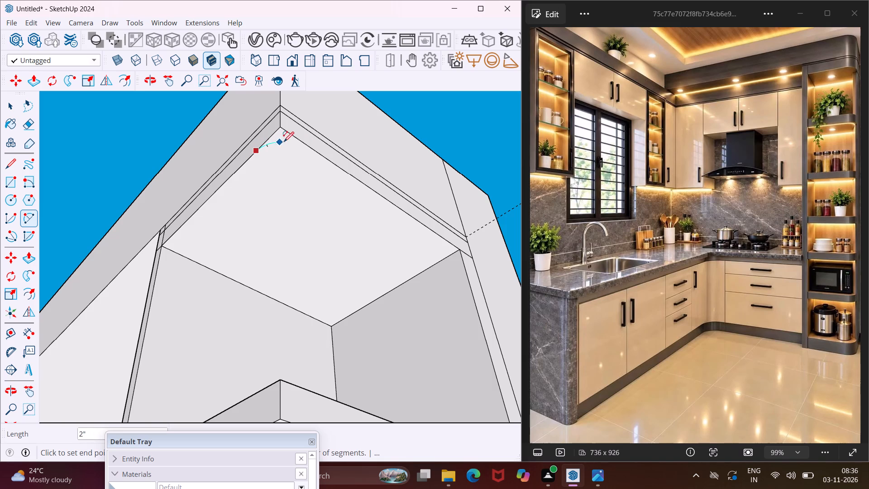
pyautogui.click(308, 149)
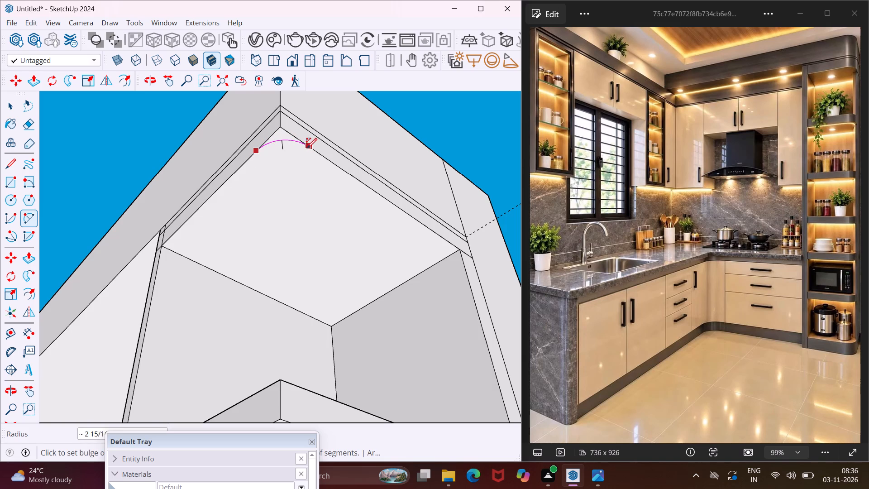
pyautogui.click(297, 141)
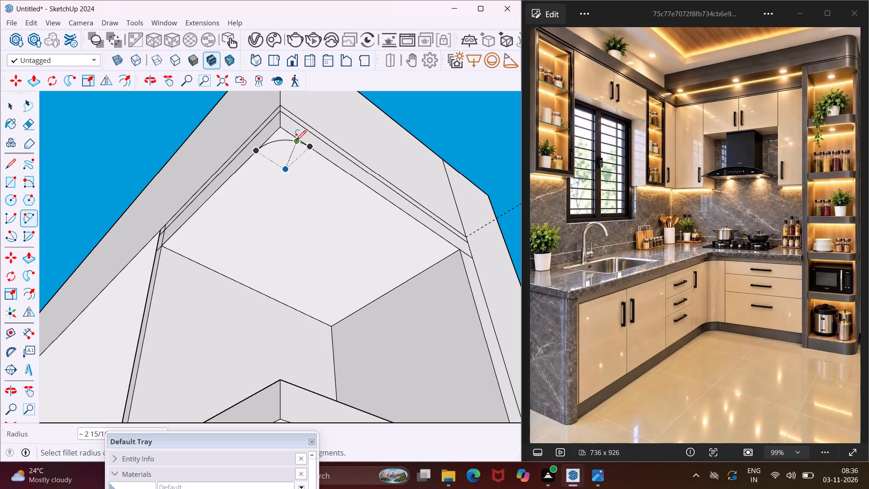
pyautogui.press('Escape')
pyautogui.press('space')
# Cut away the corner piece outside the arc by pushing it up 2", plus another 3/4" through the strip above.
pyautogui.scroll(3, 282, 137)
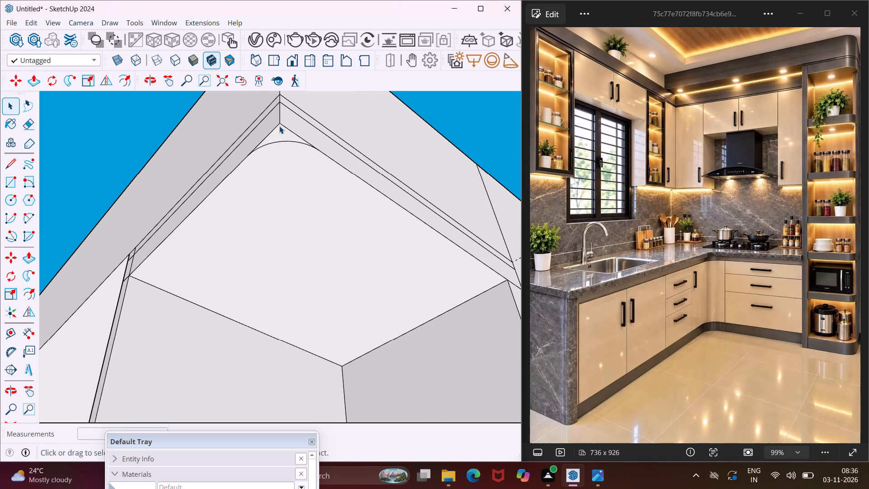
pyautogui.click(279, 126)
pyautogui.click(279, 133)
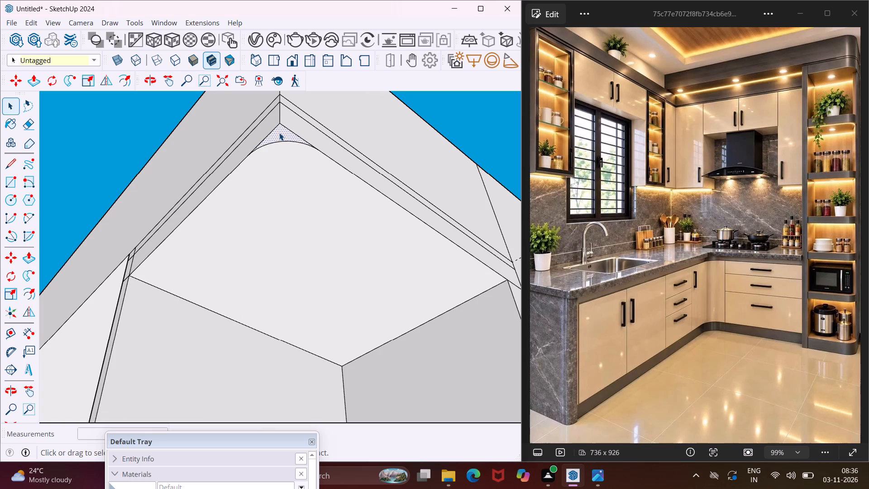
pyautogui.press('p')
pyautogui.click(279, 133)
pyautogui.click(283, 95)
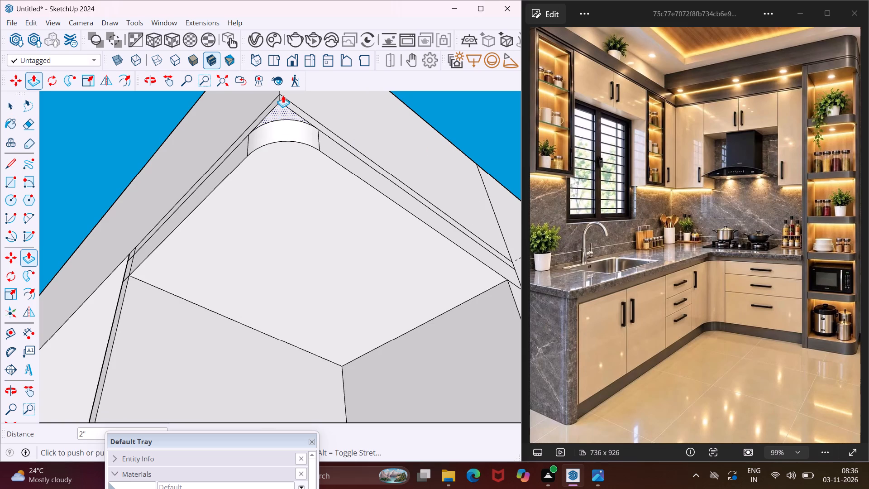
pyautogui.press('Escape')
pyautogui.click(281, 109)
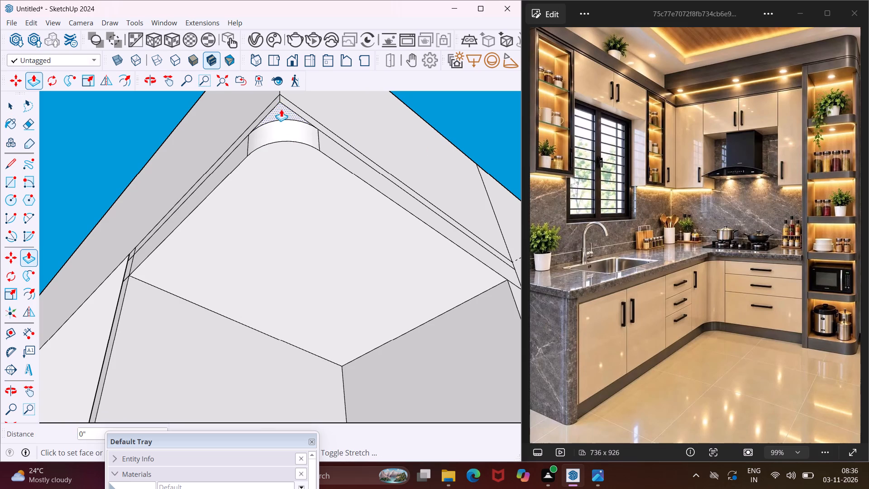
pyautogui.click(278, 92)
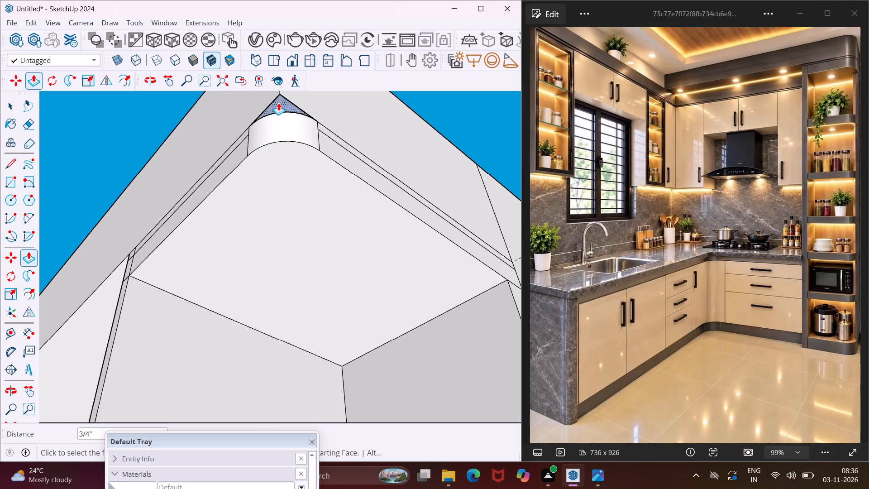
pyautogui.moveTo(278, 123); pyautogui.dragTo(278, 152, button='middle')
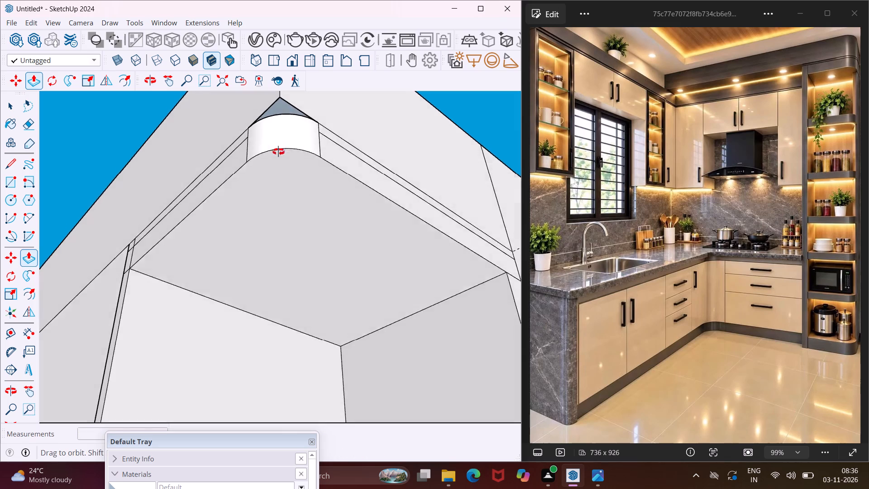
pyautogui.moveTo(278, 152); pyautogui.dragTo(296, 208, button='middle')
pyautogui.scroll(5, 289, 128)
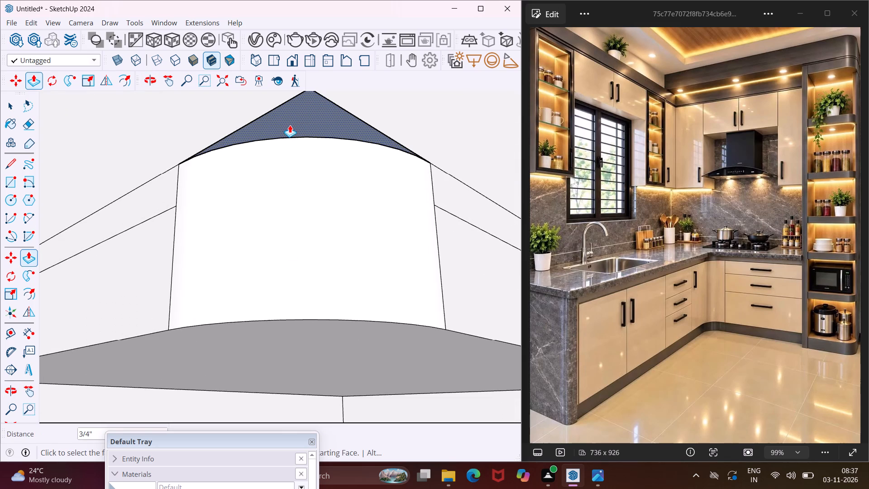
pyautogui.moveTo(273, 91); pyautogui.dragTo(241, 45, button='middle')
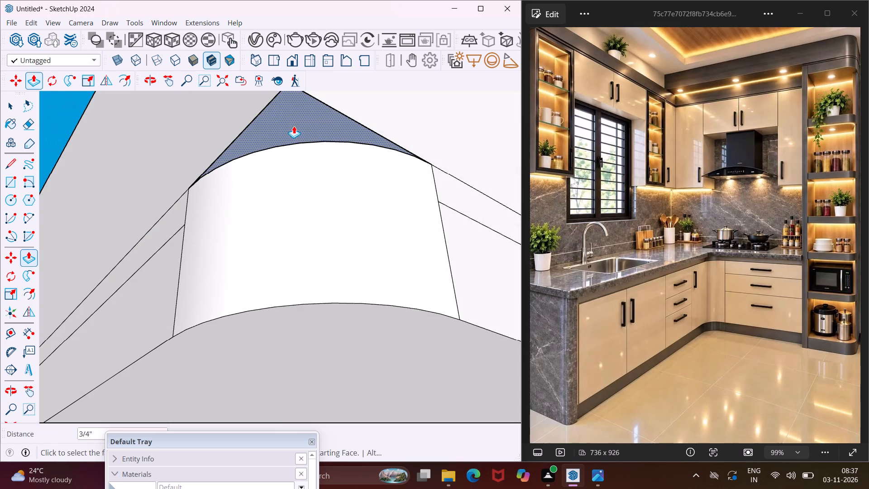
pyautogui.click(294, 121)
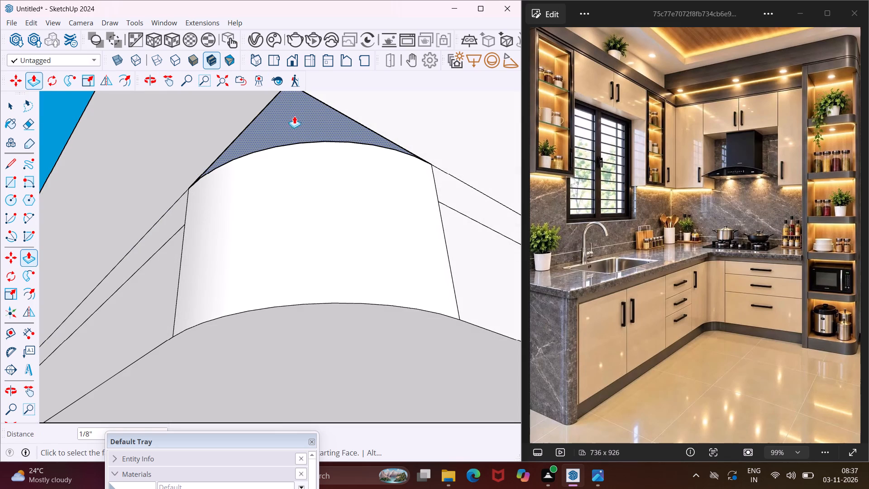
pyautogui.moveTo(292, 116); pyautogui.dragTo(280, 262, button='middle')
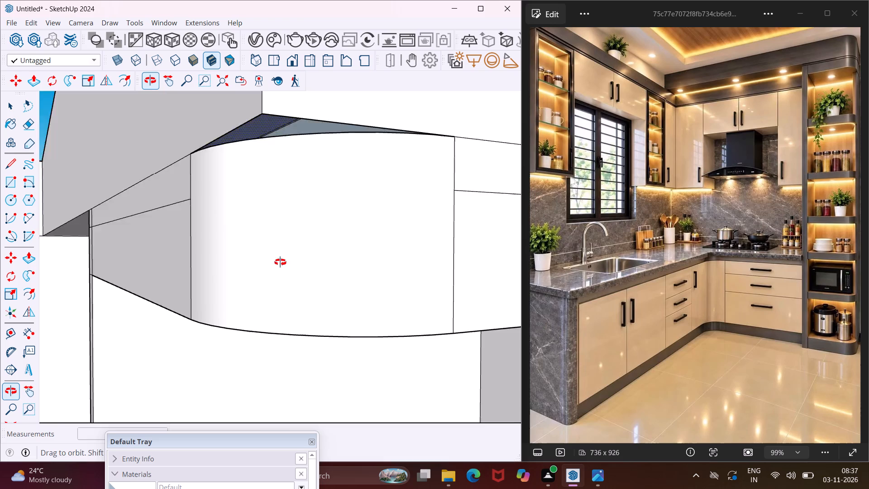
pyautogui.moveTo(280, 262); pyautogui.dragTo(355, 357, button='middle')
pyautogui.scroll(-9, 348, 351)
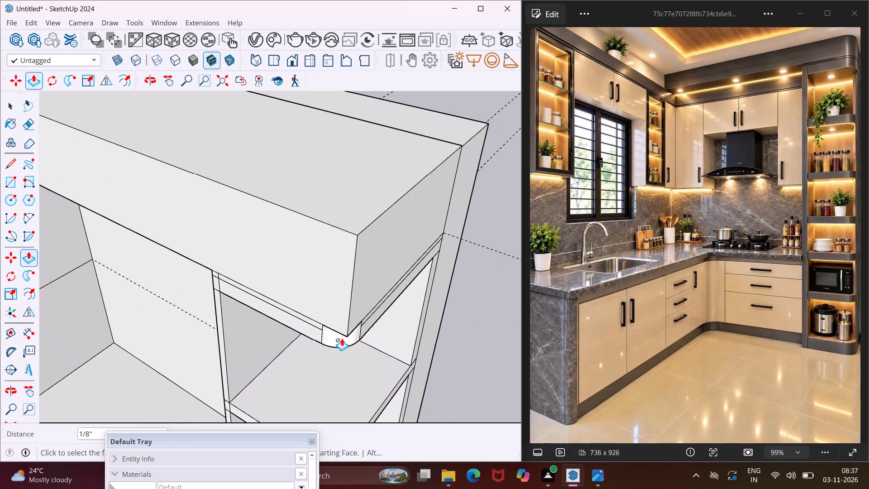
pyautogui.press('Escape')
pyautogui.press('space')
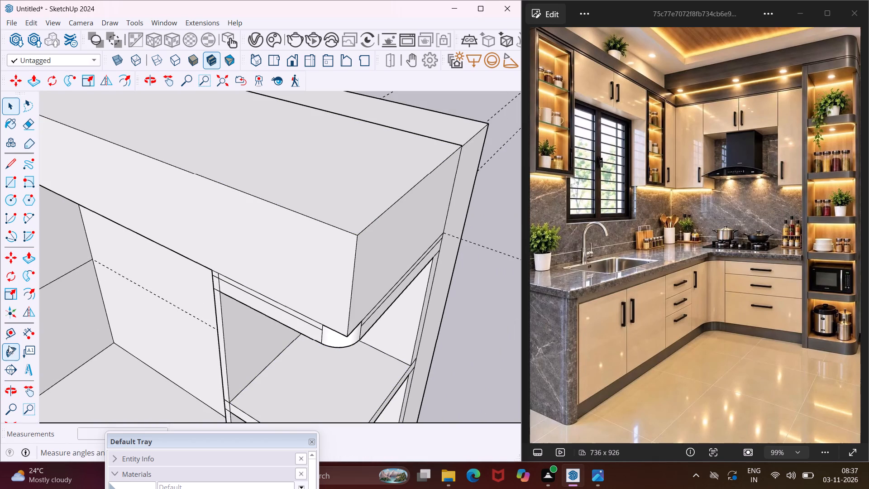
# Place a vertical guide through the front end of the rounded ceiling corner, offset from the vertical edge of the tall unit's front.
pyautogui.click(6, 331)
pyautogui.moveTo(233, 373); pyautogui.dragTo(349, 364, button='middle')
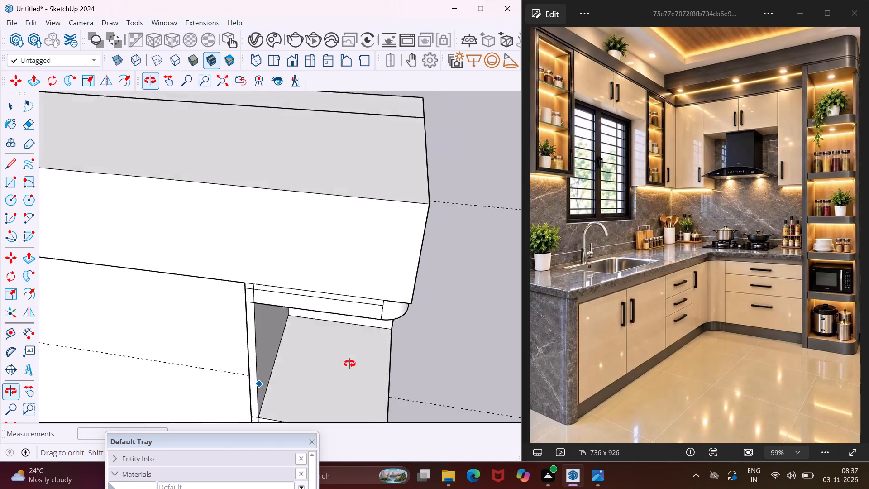
pyautogui.moveTo(349, 364); pyautogui.dragTo(402, 339, button='middle')
pyautogui.scroll(3, 298, 342)
pyautogui.click(270, 340)
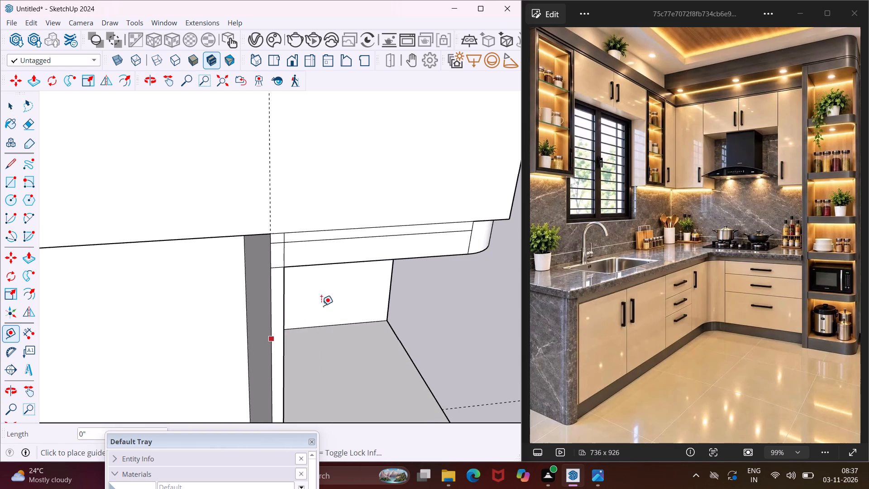
pyautogui.click(471, 237)
# Place a second vertical guide through the other end of the rounded corner, offset from the rear vertical edge of the unit's outer side.
pyautogui.moveTo(459, 247); pyautogui.dragTo(160, 262, button='middle')
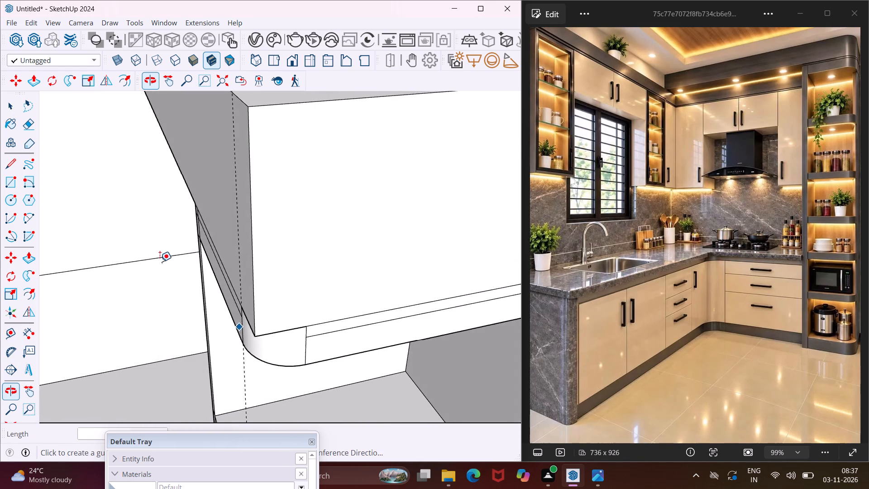
pyautogui.scroll(-6, 160, 259)
pyautogui.scroll(3, 276, 276)
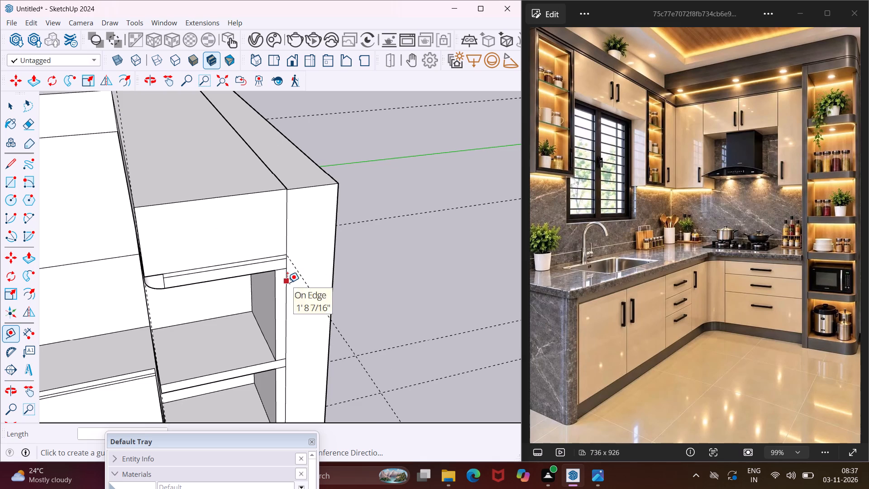
pyautogui.click(287, 283)
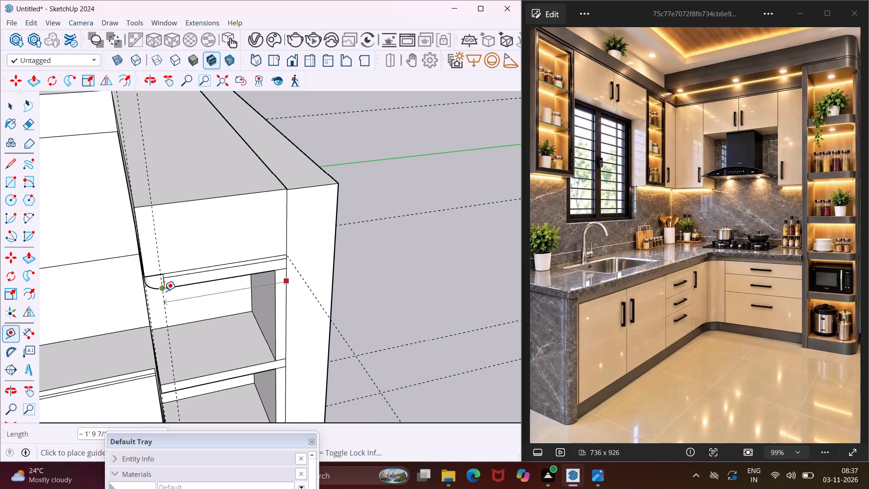
pyautogui.click(166, 283)
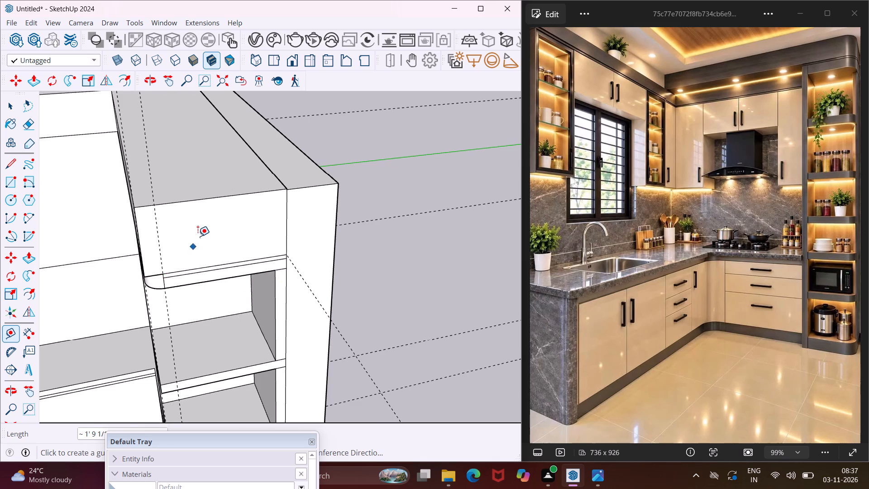
pyautogui.scroll(-4, 198, 236)
pyautogui.press('Escape')
pyautogui.press('space')
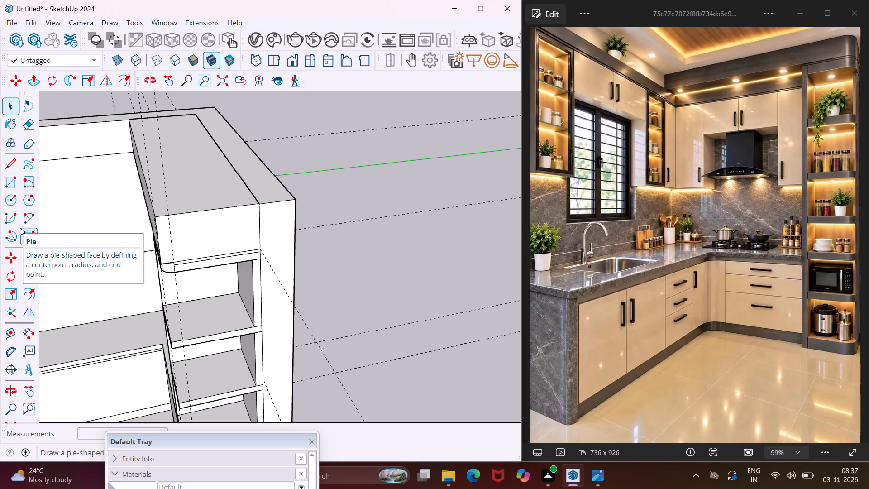
# Draw a tangent arc of about 2 15/16" radius between the two guides across the outer corner of the unit's topmost face.
pyautogui.click(25, 218)
pyautogui.scroll(-1, 154, 208)
pyautogui.moveTo(154, 208); pyautogui.dragTo(154, 222, button='middle')
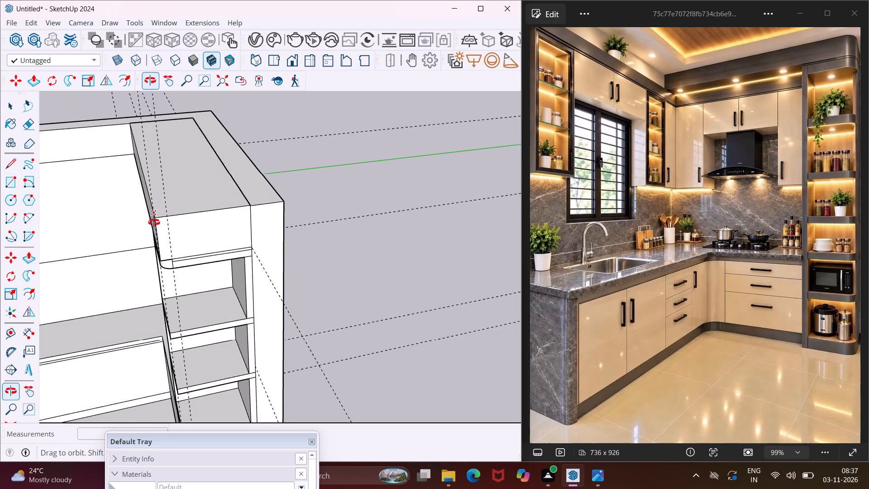
pyautogui.moveTo(154, 222); pyautogui.dragTo(160, 248, button='middle')
pyautogui.scroll(13, 159, 248)
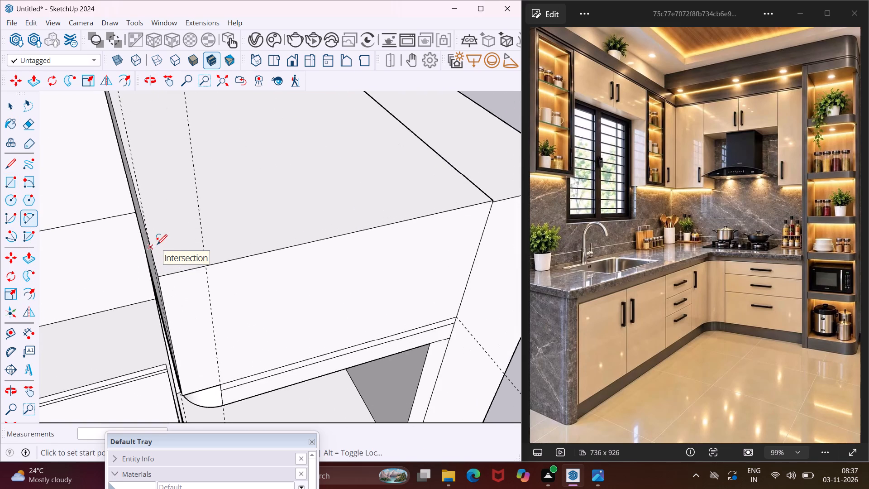
pyautogui.moveTo(157, 244); pyautogui.dragTo(235, 253, button='middle')
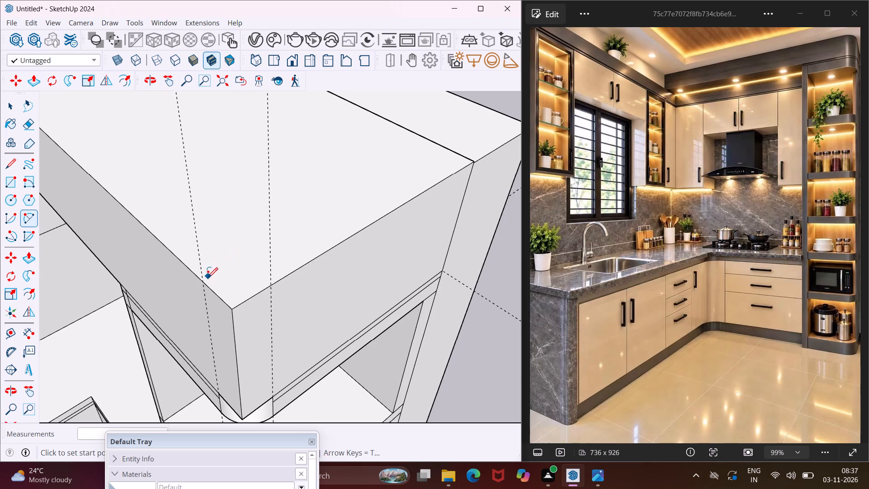
pyautogui.click(202, 282)
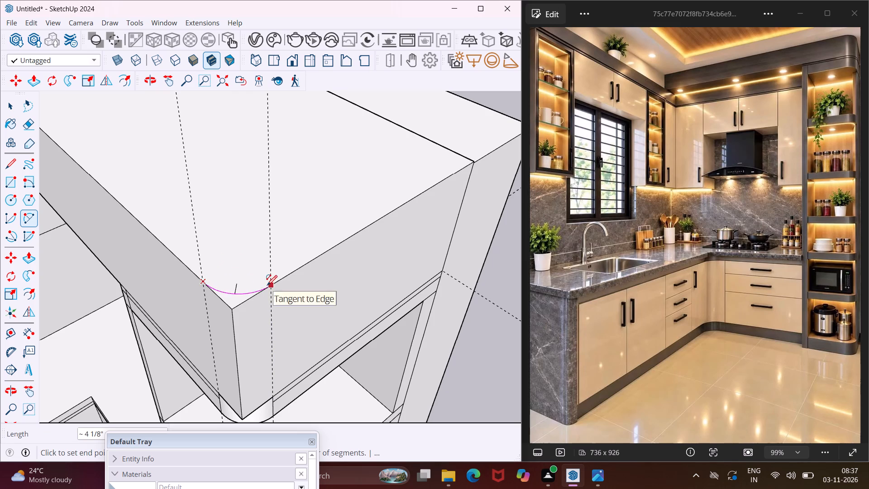
pyautogui.click(272, 286)
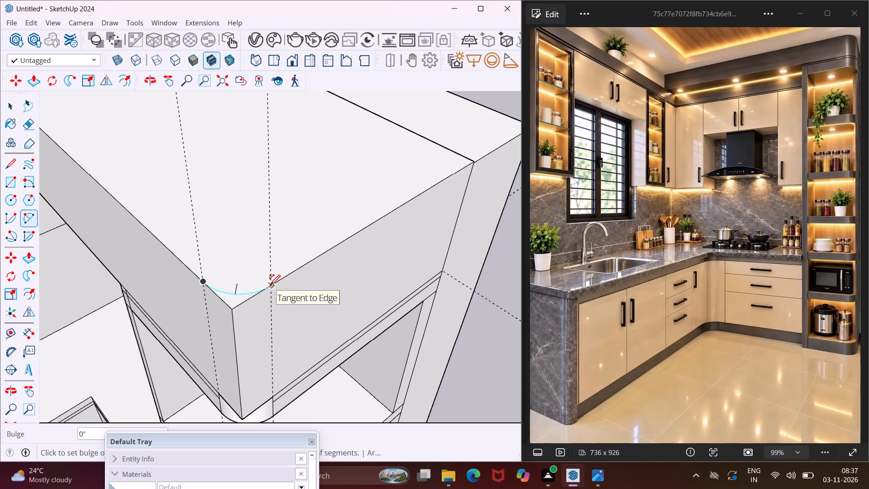
pyautogui.hotkey('ctrl', 'z')
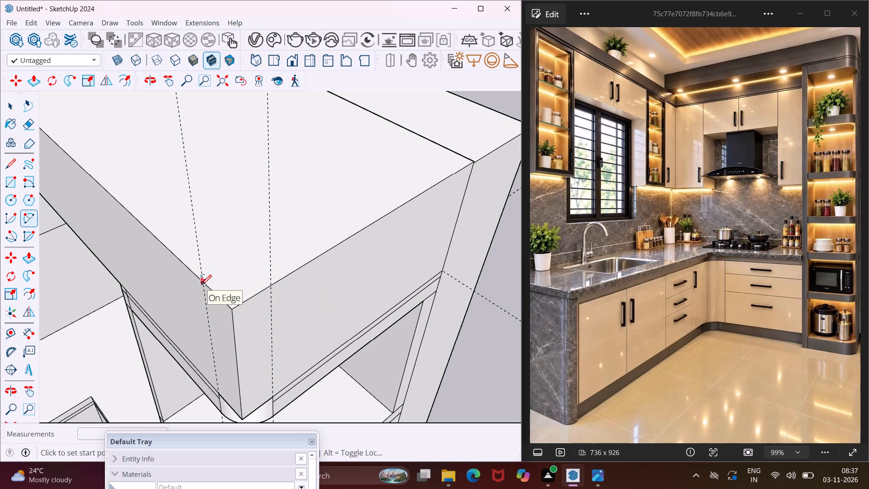
pyautogui.scroll(7, 201, 283)
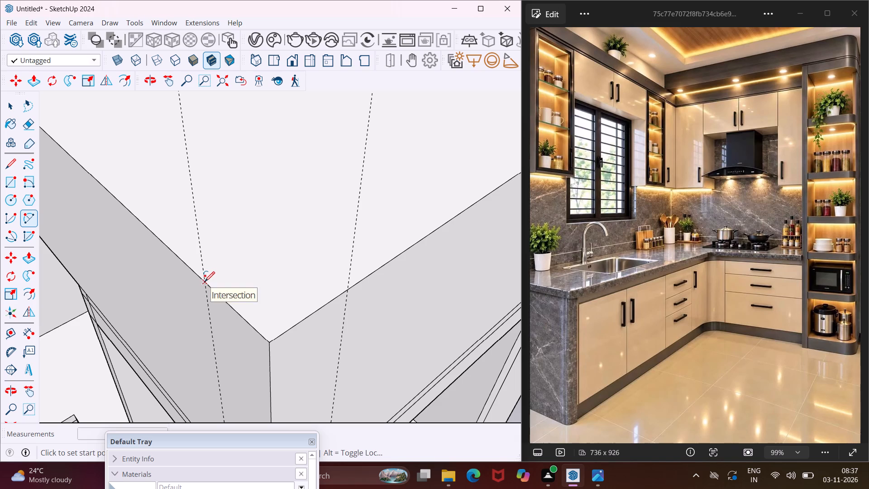
pyautogui.click(205, 282)
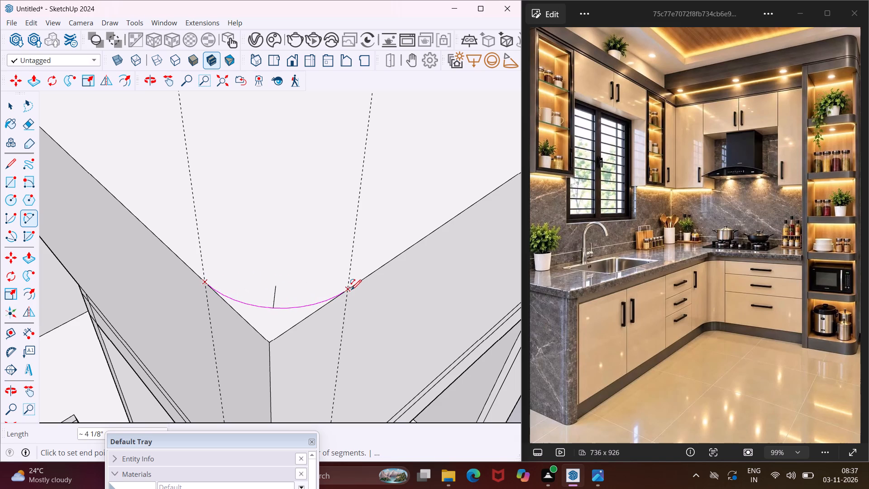
pyautogui.click(349, 288)
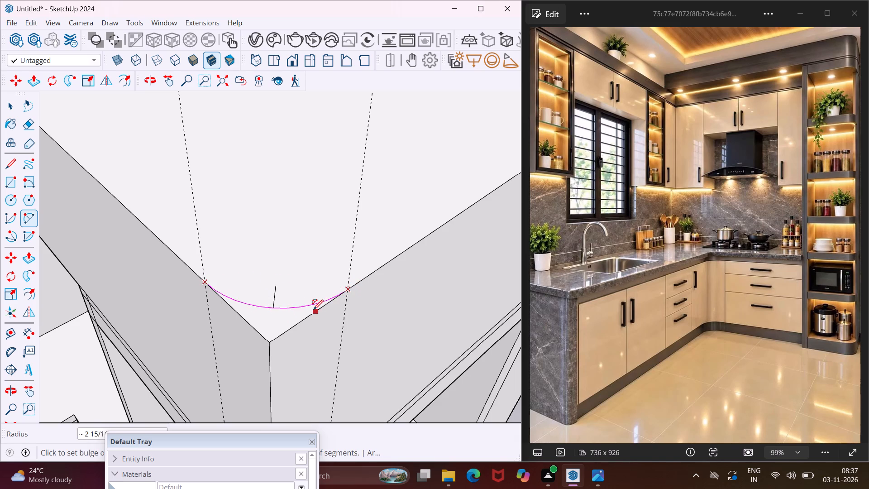
pyautogui.click(316, 309)
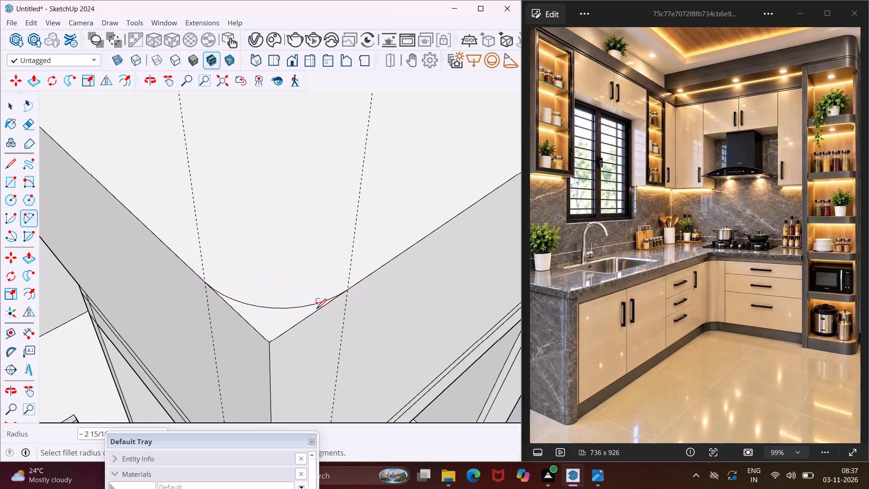
# Draw a tangent arc of about 2 15/16" radius between the guides across the outer front corner of the first shelf from the top.
pyautogui.scroll(-6, 277, 286)
pyautogui.scroll(-15, 279, 247)
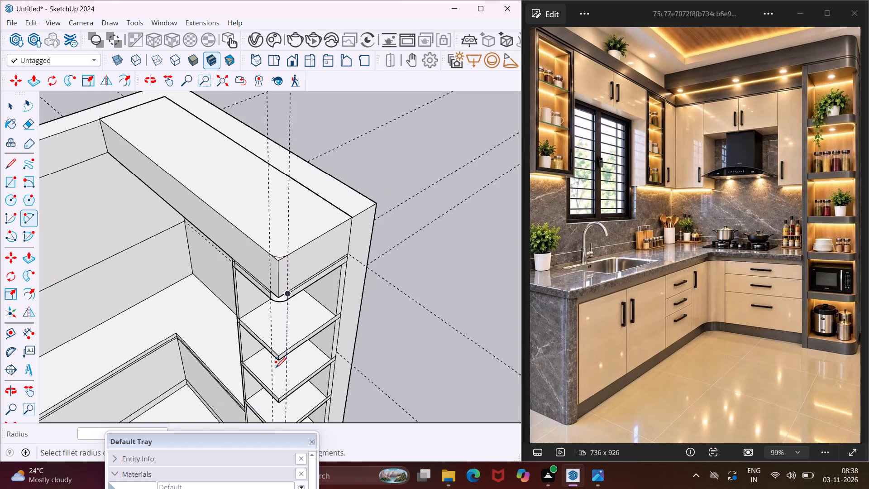
pyautogui.scroll(14, 277, 374)
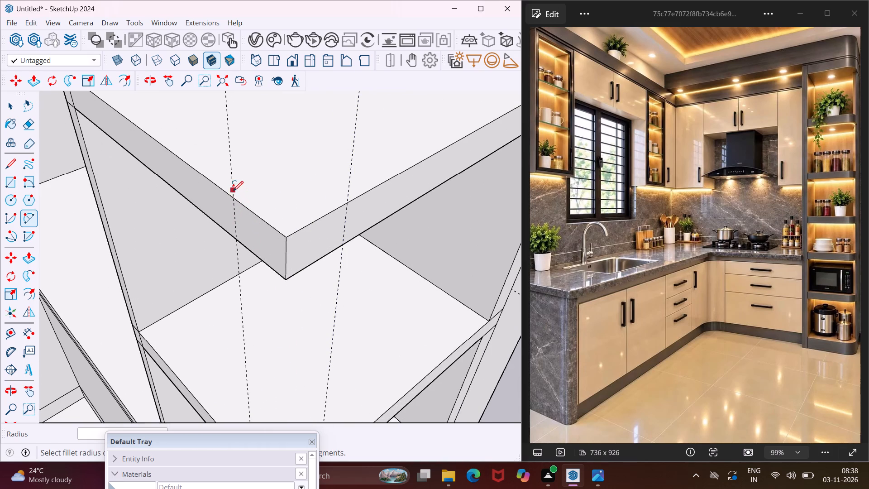
pyautogui.click(233, 198)
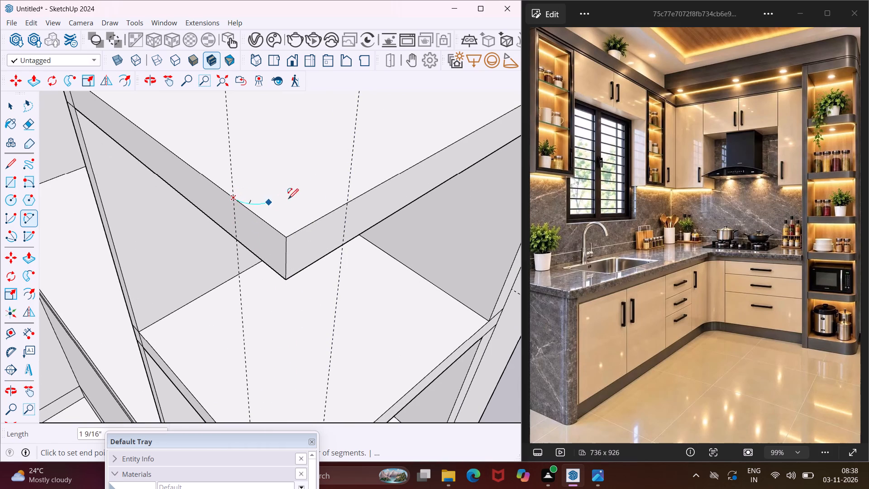
pyautogui.click(345, 203)
pyautogui.click(325, 212)
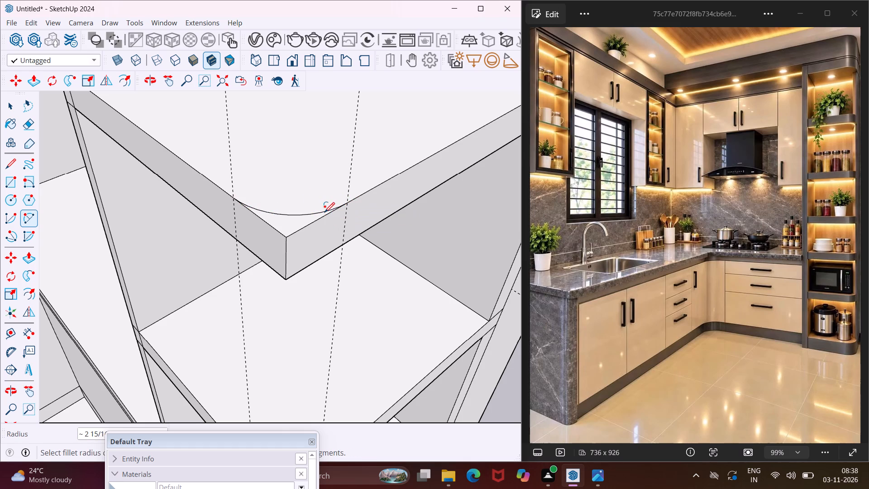
# Draw a tangent arc spanning about 4 1/8" between the guides across the outer front corner of the second shelf.
pyautogui.scroll(-10, 310, 205)
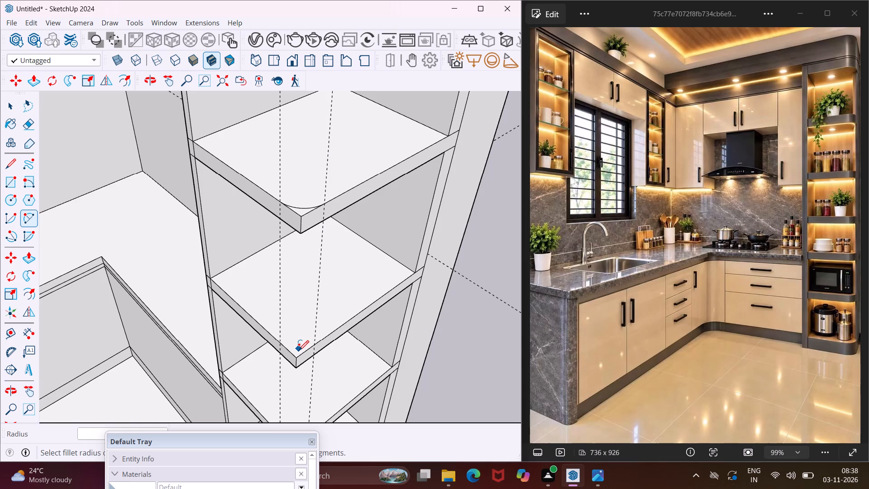
pyautogui.scroll(6, 288, 350)
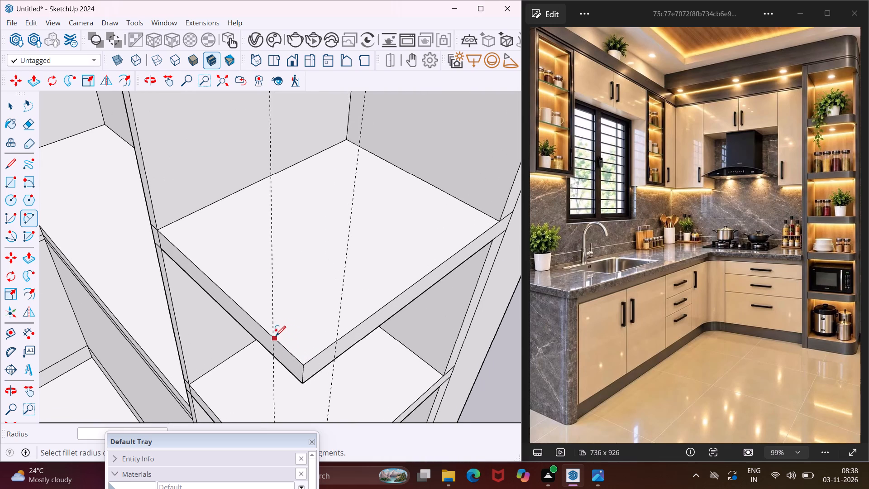
pyautogui.click(274, 334)
pyautogui.click(334, 341)
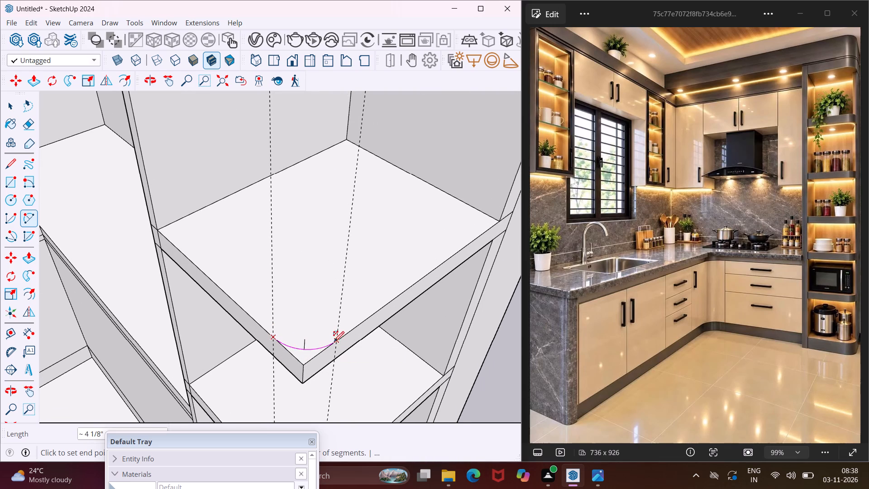
pyautogui.click(327, 351)
# Draw a tangent arc of about 2 15/16" radius between the guides across the outer front corner of the unit's base.
pyautogui.scroll(-5, 304, 326)
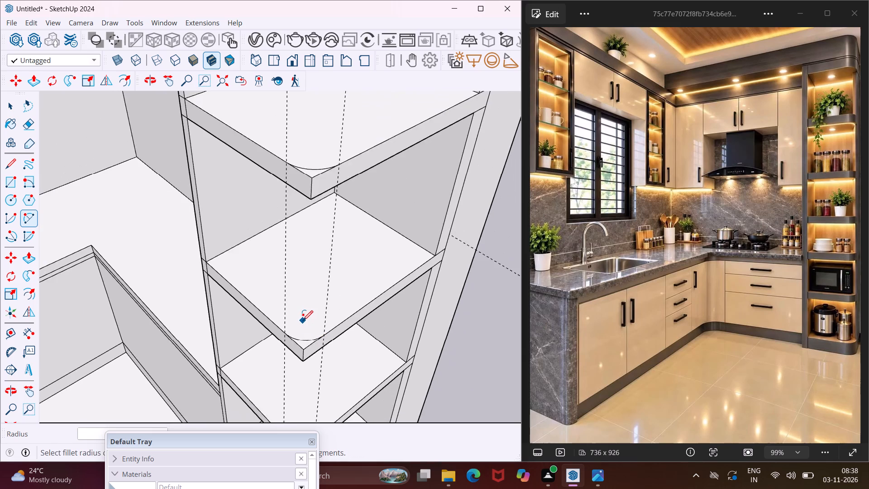
pyautogui.scroll(-13, 303, 318)
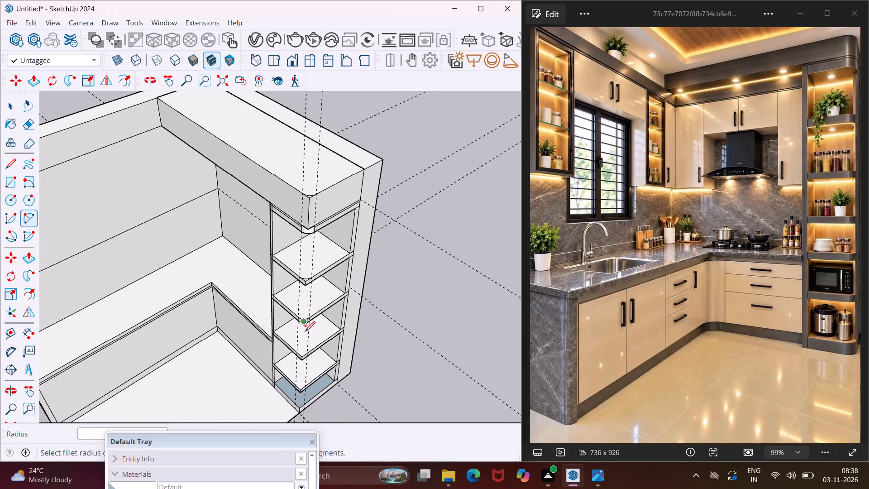
pyautogui.scroll(9, 294, 415)
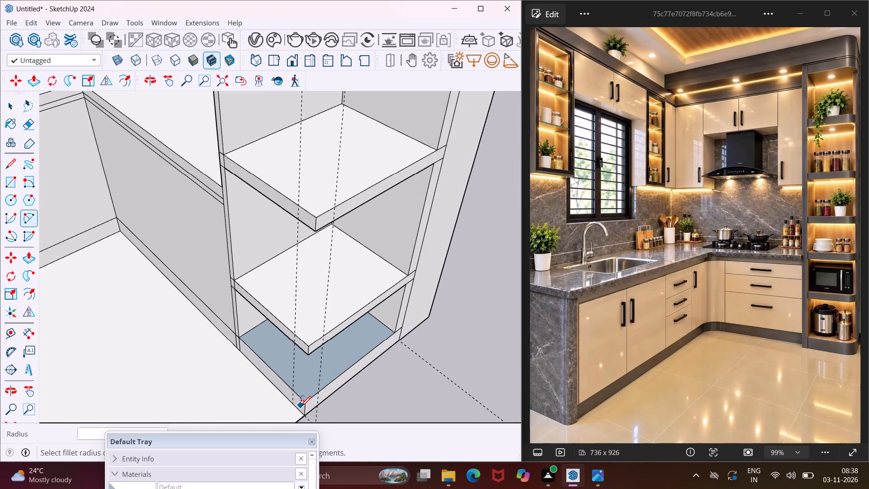
pyautogui.scroll(11, 301, 406)
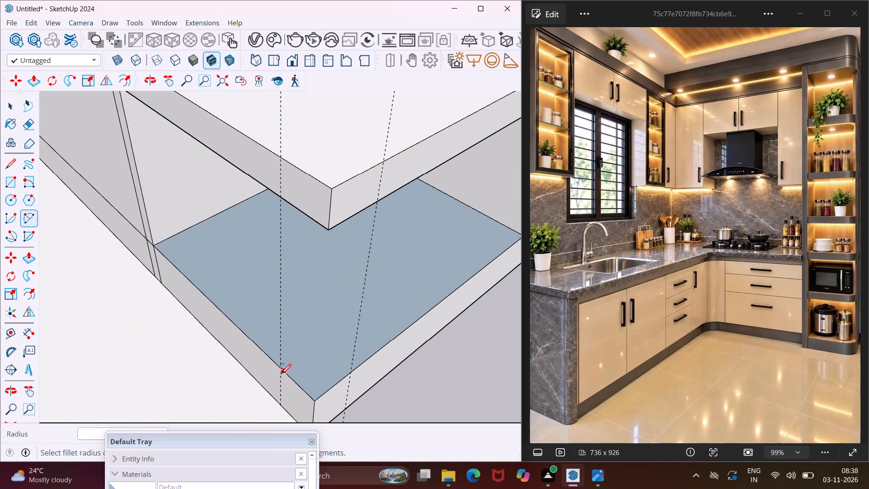
pyautogui.click(282, 369)
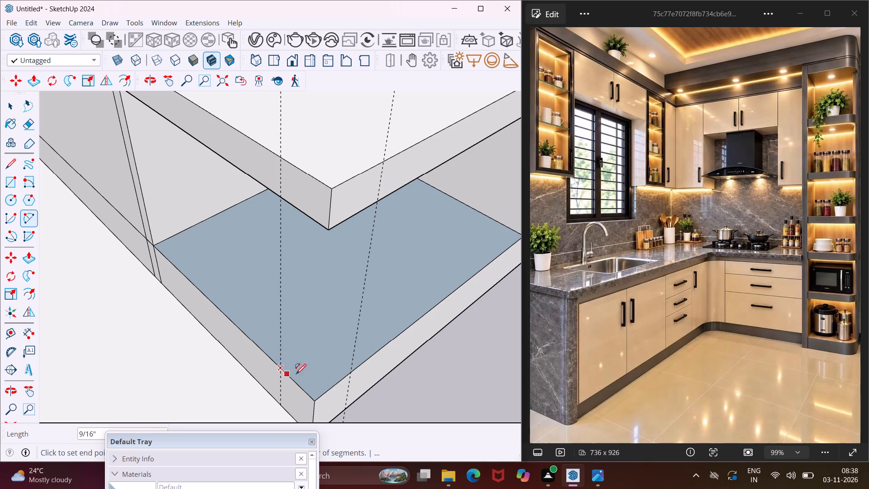
pyautogui.click(351, 375)
pyautogui.click(339, 385)
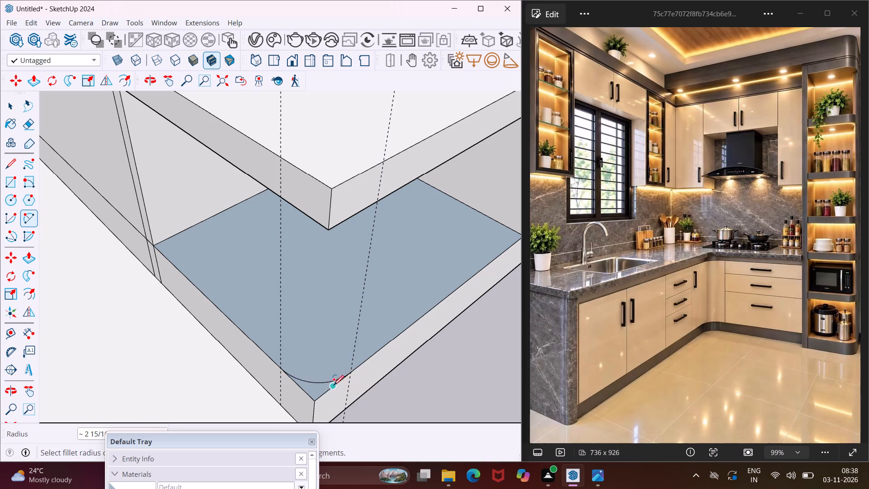
# Draw a tangent arc spanning about 4 1/8" between the guides across the outer front corner of the lowest shelf.
pyautogui.scroll(-3, 329, 385)
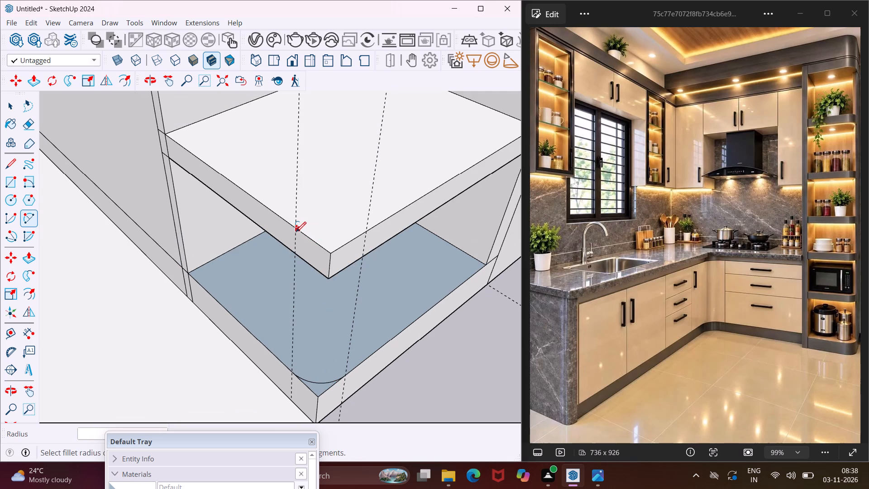
pyautogui.click(296, 226)
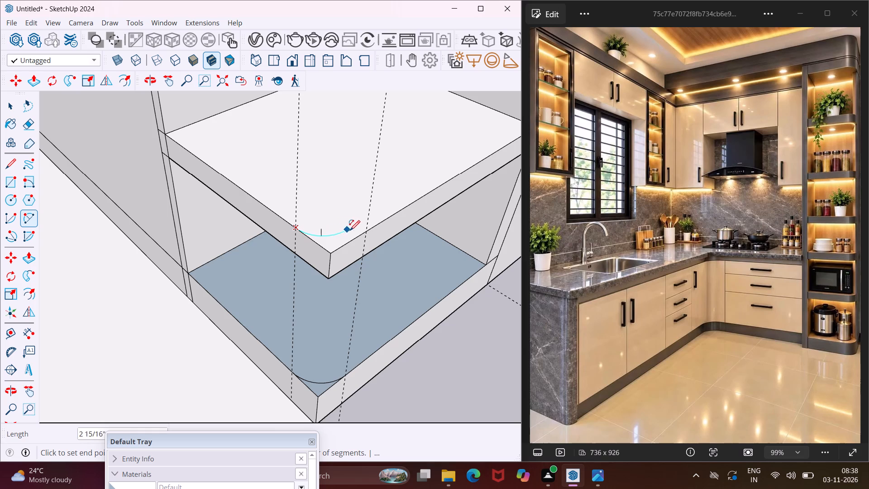
pyautogui.click(365, 233)
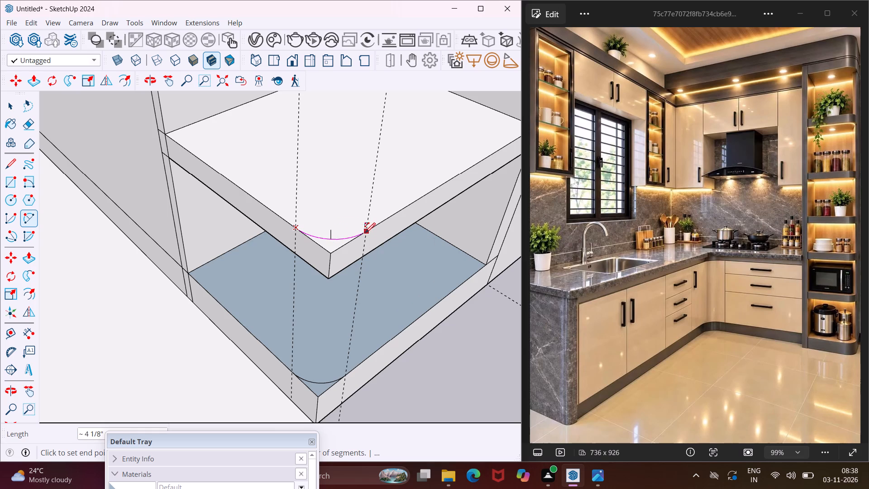
pyautogui.click(353, 242)
# Draw a tangent arc of about 2 15/16" radius between the guides across the outer front corner of the second-lowest shelf.
pyautogui.scroll(-13, 301, 300)
pyautogui.scroll(3, 303, 226)
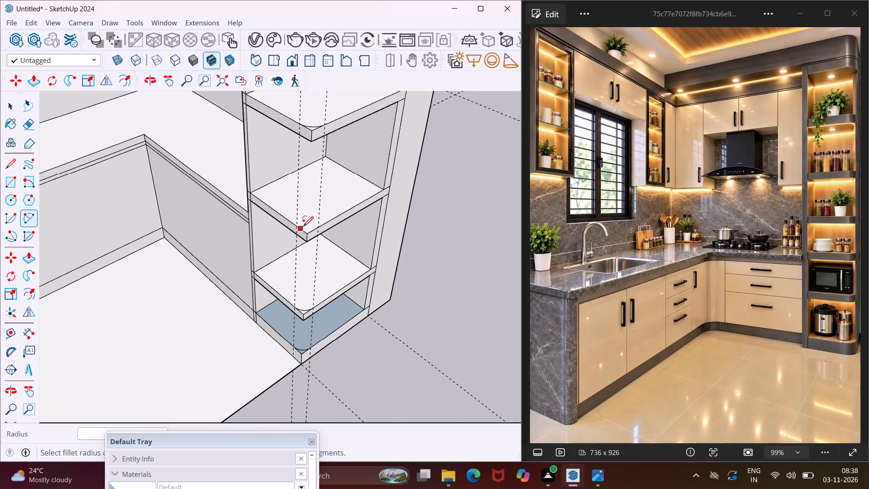
pyautogui.scroll(9, 303, 226)
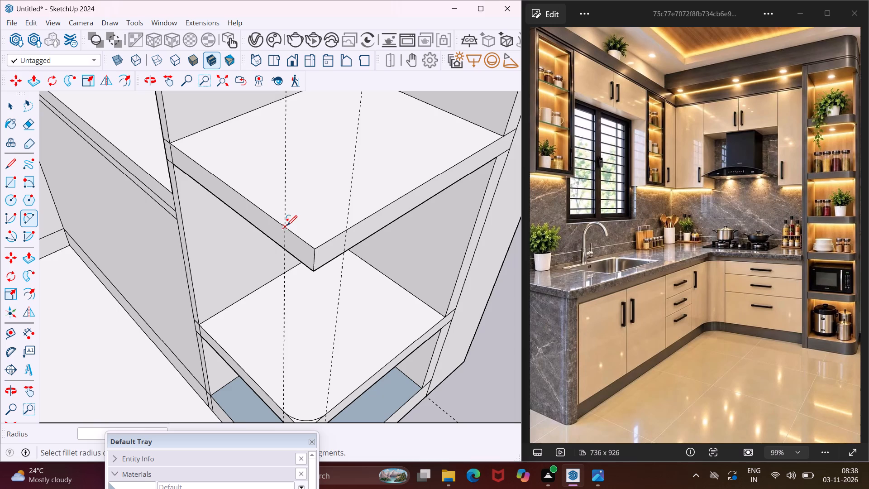
pyautogui.click(287, 225)
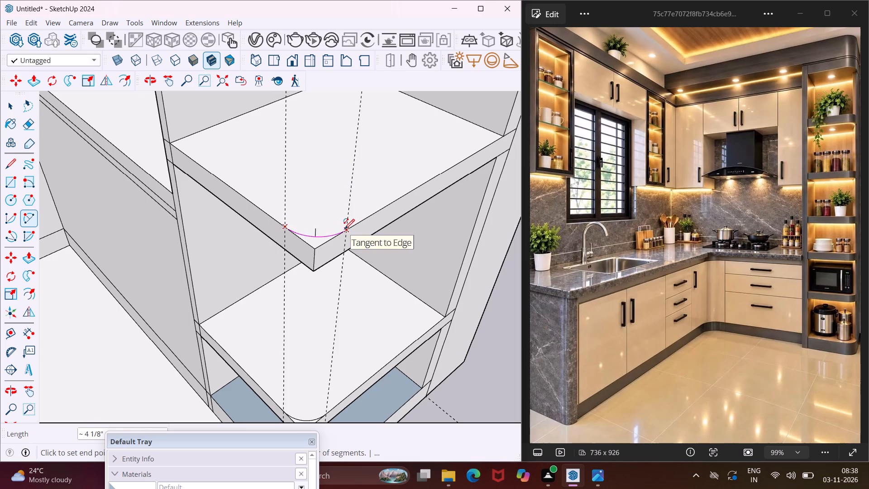
pyautogui.click(348, 229)
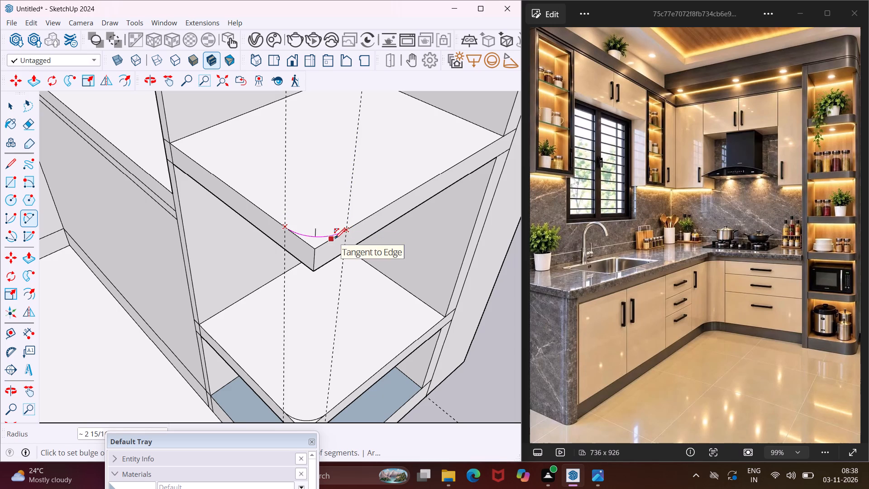
pyautogui.click(335, 239)
pyautogui.scroll(-4, 330, 239)
pyautogui.press('Escape')
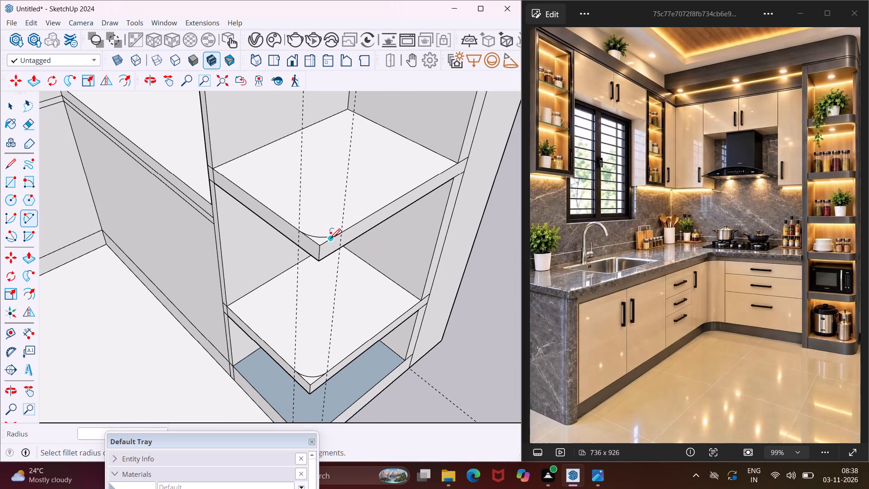
# Push the corner piece outside the arc on the second-lowest shelf down 2" to cut the corner round.
pyautogui.press('space')
pyautogui.scroll(9, 324, 240)
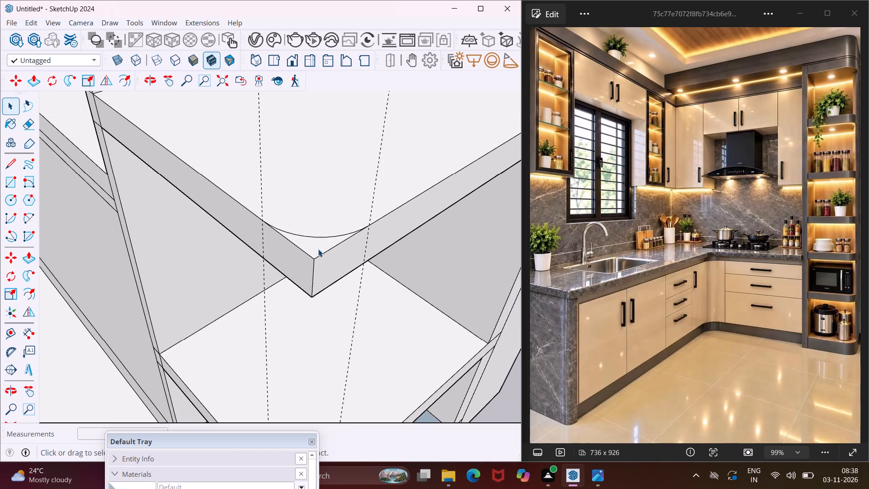
pyautogui.click(318, 249)
pyautogui.press('p')
pyautogui.click(318, 249)
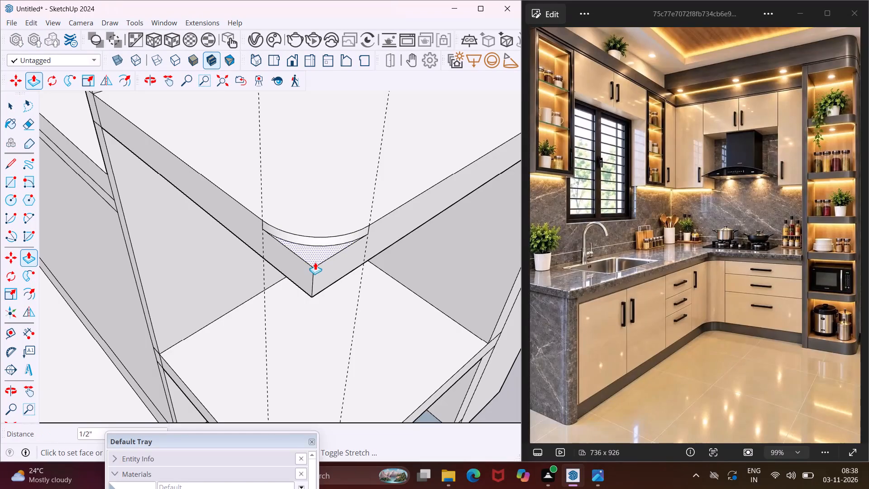
pyautogui.click(310, 293)
# Push the corner piece outside the arc on the second shelf from the top down 2" to cut it away.
pyautogui.scroll(-3, 310, 293)
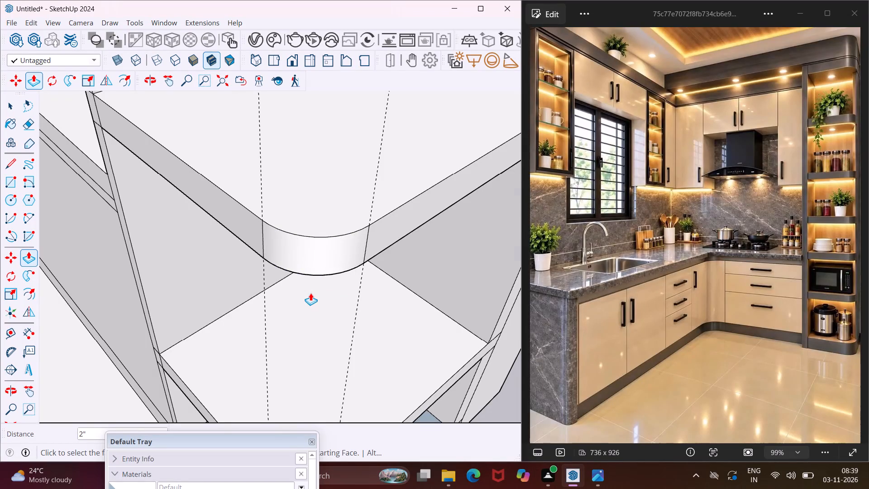
pyautogui.scroll(-8, 310, 293)
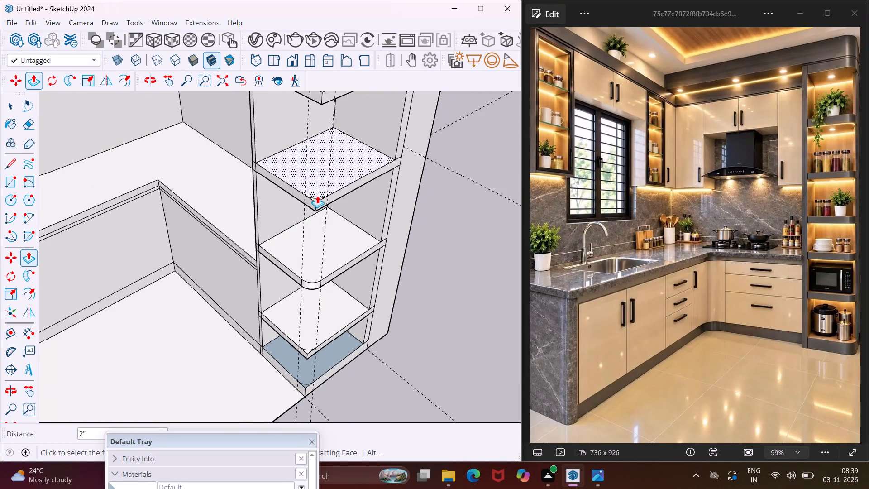
pyautogui.scroll(17, 317, 194)
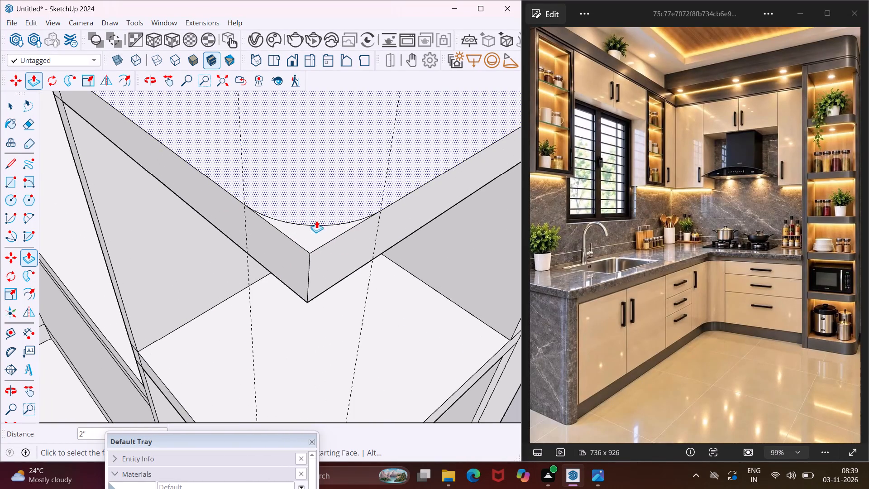
pyautogui.click(313, 233)
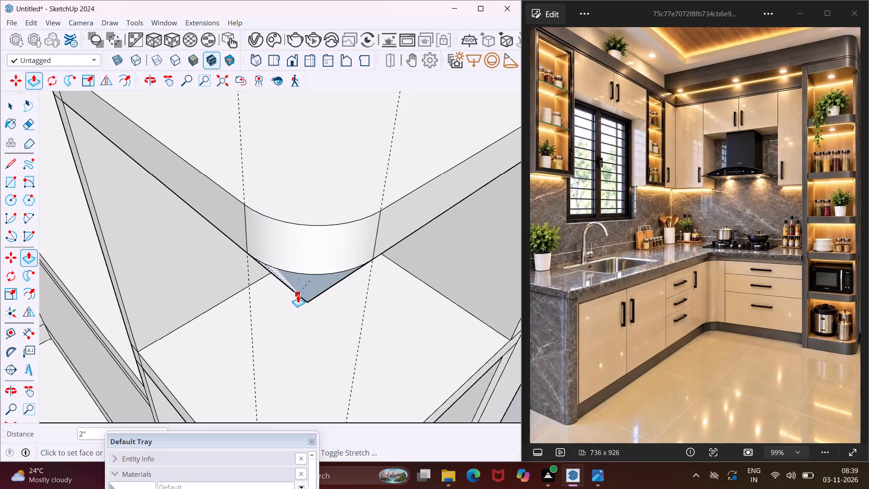
pyautogui.click(298, 295)
# Push the corner piece outside the arc on the first shelf from the top down 2" to cut it away.
pyautogui.scroll(-16, 296, 318)
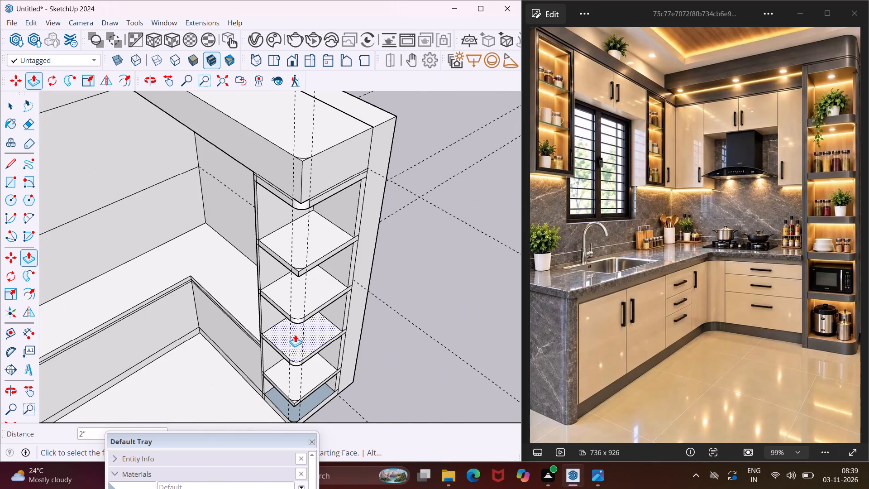
pyautogui.scroll(13, 302, 251)
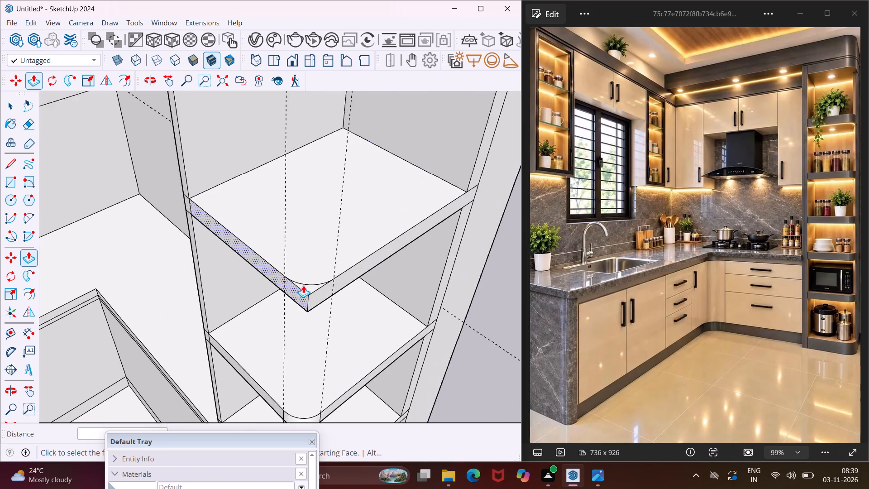
pyautogui.scroll(4, 303, 285)
pyautogui.click(306, 287)
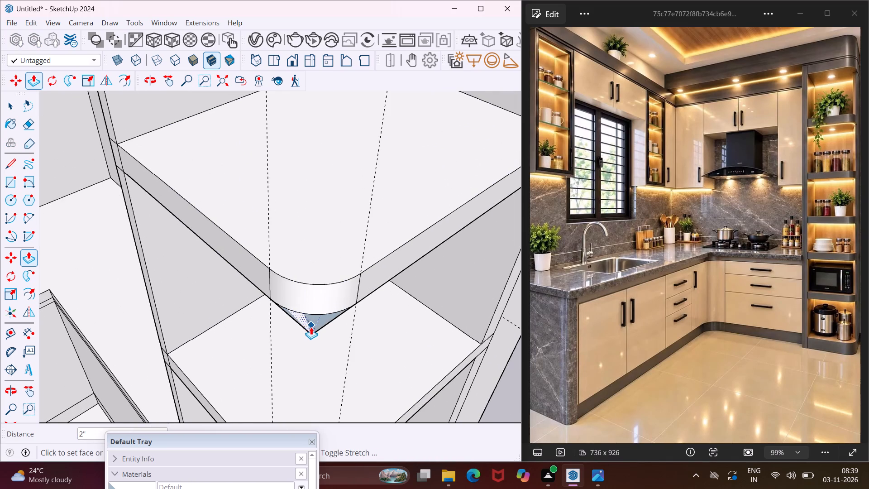
pyautogui.click(312, 331)
# Push the corner piece on the unit's topmost face down 1' 1/8" to the lower corner endpoint, rounding the upper box.
pyautogui.scroll(-11, 312, 335)
pyautogui.scroll(5, 320, 177)
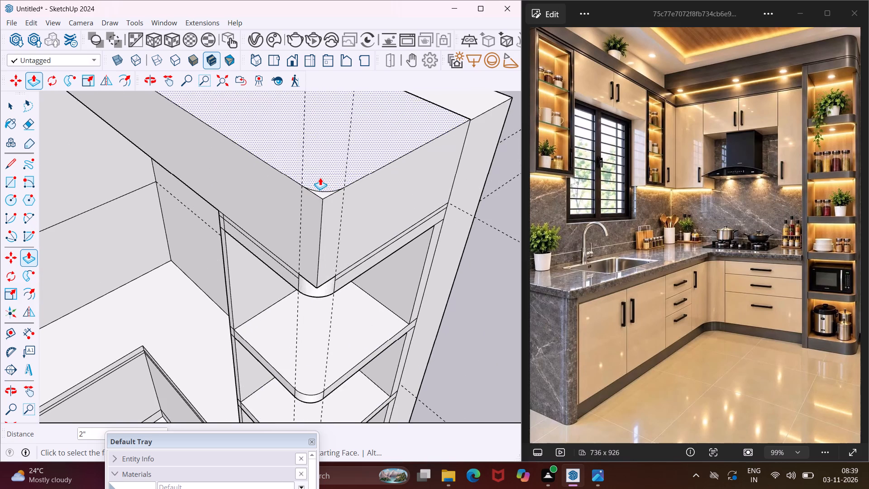
pyautogui.scroll(13, 320, 177)
pyautogui.click(326, 220)
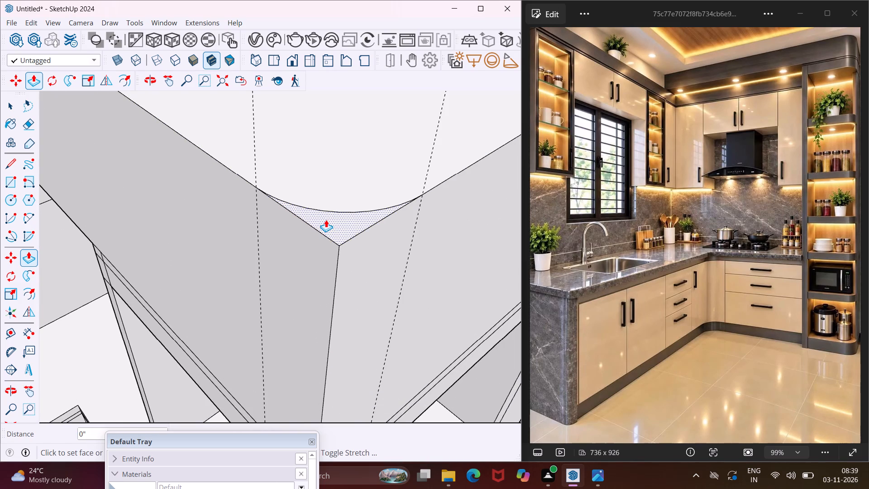
pyautogui.scroll(-13, 327, 266)
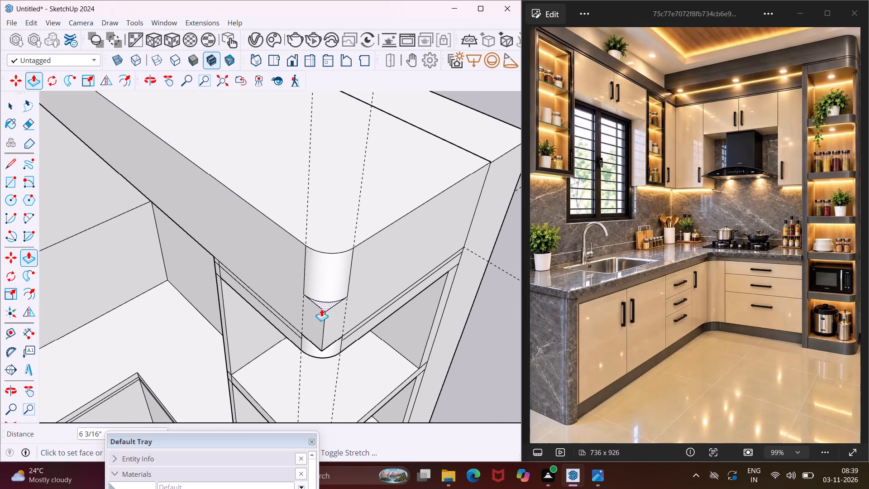
pyautogui.scroll(2, 324, 353)
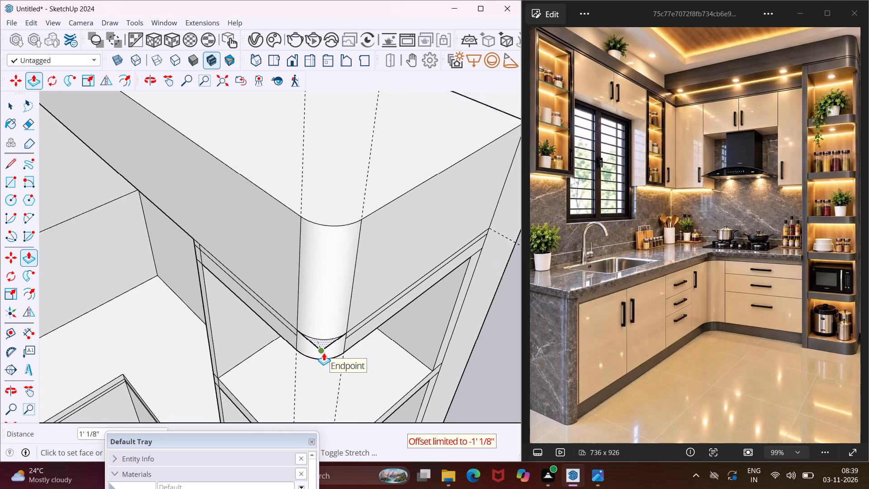
pyautogui.scroll(1, 324, 353)
pyautogui.click(324, 353)
# Erase the leftover pointed corner edges at the bottom of the upper box's rounded corner.
pyautogui.scroll(6, 318, 343)
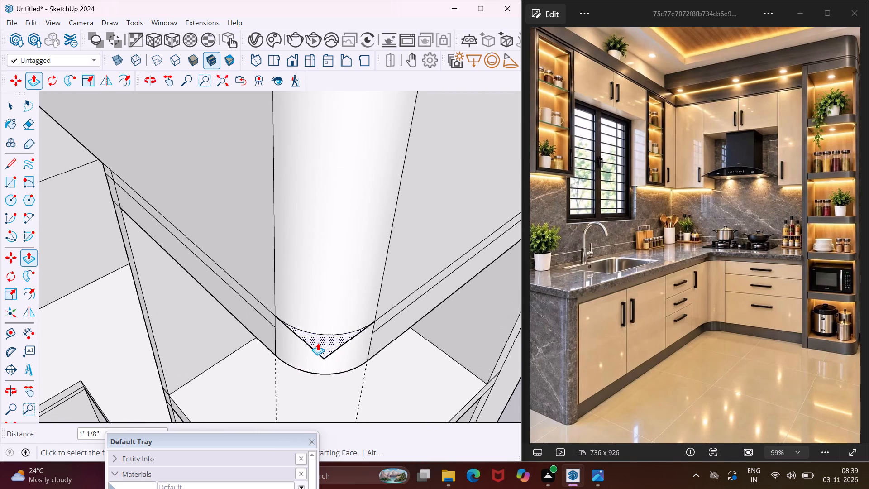
pyautogui.scroll(2, 318, 343)
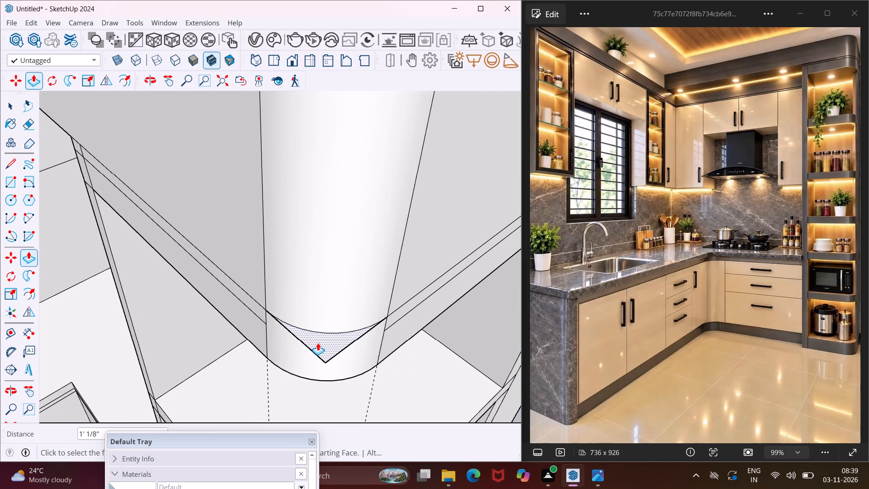
pyautogui.press('e')
pyautogui.click(315, 353)
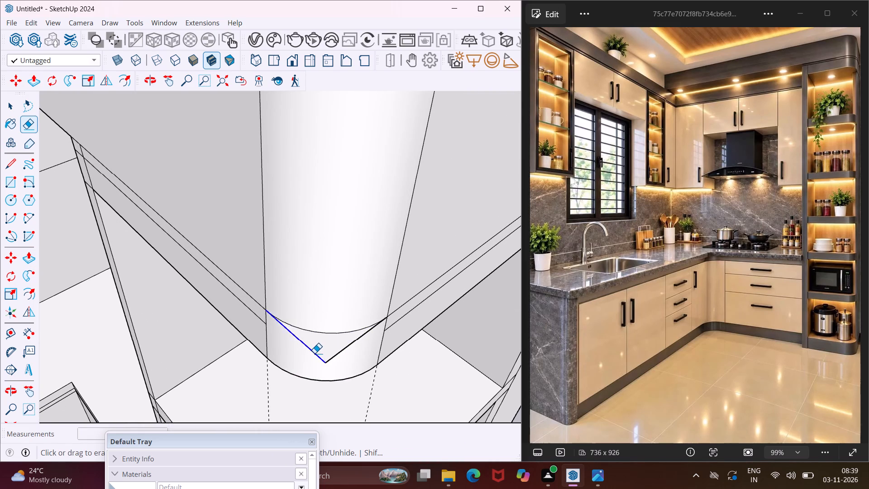
pyautogui.click(327, 359)
pyautogui.click(329, 360)
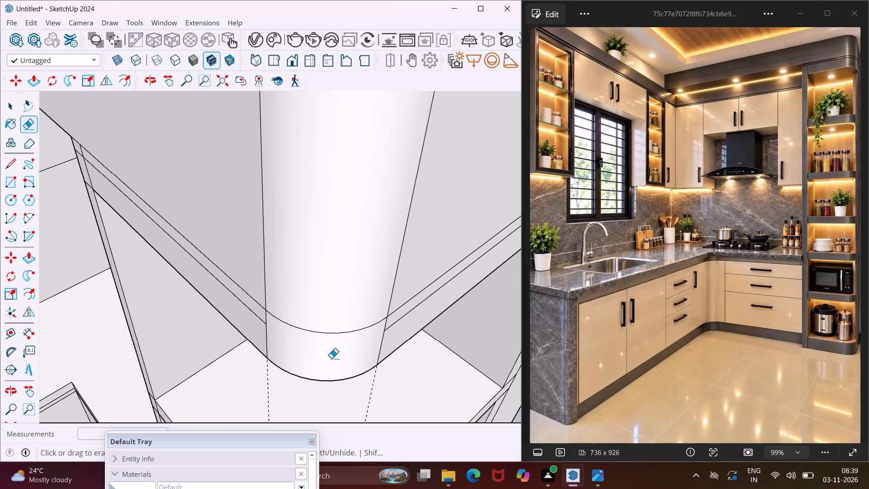
# Push the corner piece outside the arc on the tall end unit's lowest raised shelf down 2" to cut it away.
pyautogui.scroll(-5, 345, 332)
pyautogui.scroll(-12, 358, 282)
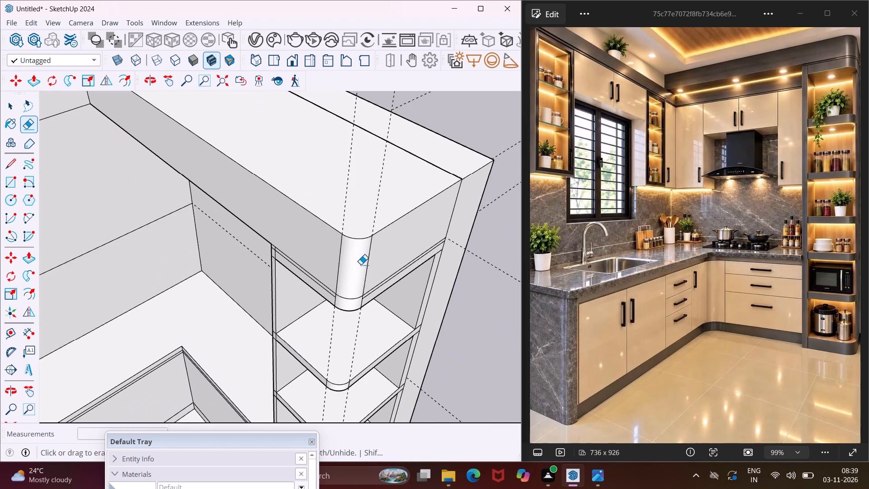
pyautogui.scroll(-15, 361, 263)
pyautogui.scroll(-4, 359, 309)
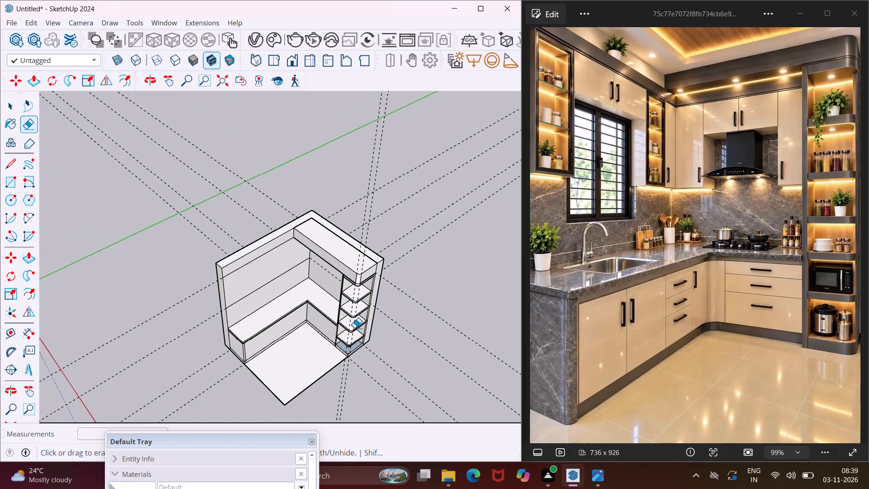
pyautogui.press('Escape')
pyautogui.press('space')
pyautogui.scroll(16, 352, 351)
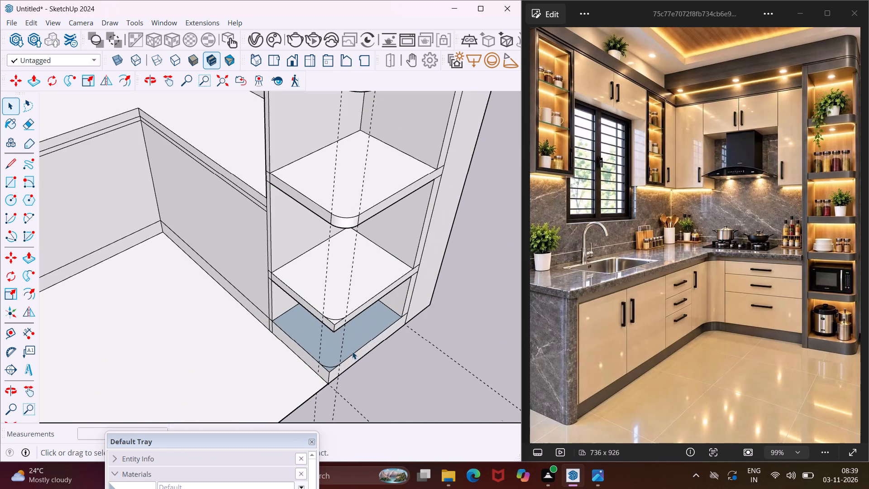
pyautogui.scroll(9, 334, 323)
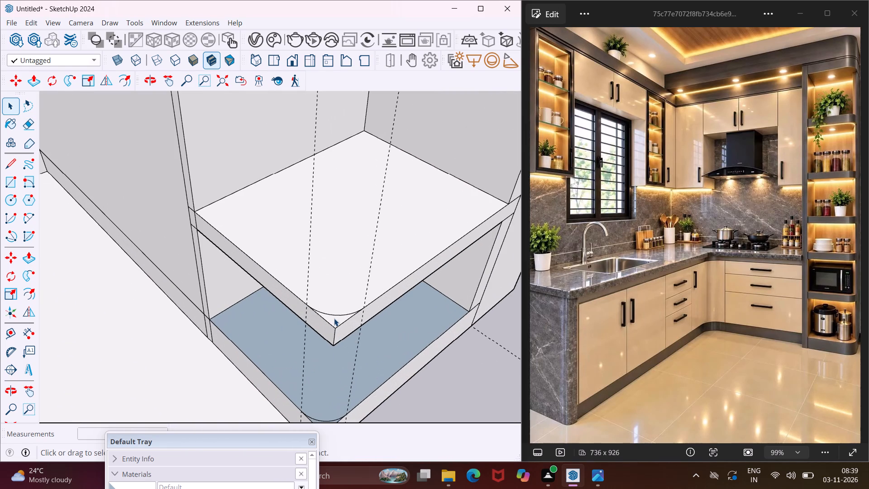
pyautogui.click(334, 318)
pyautogui.press('p')
pyautogui.click(334, 318)
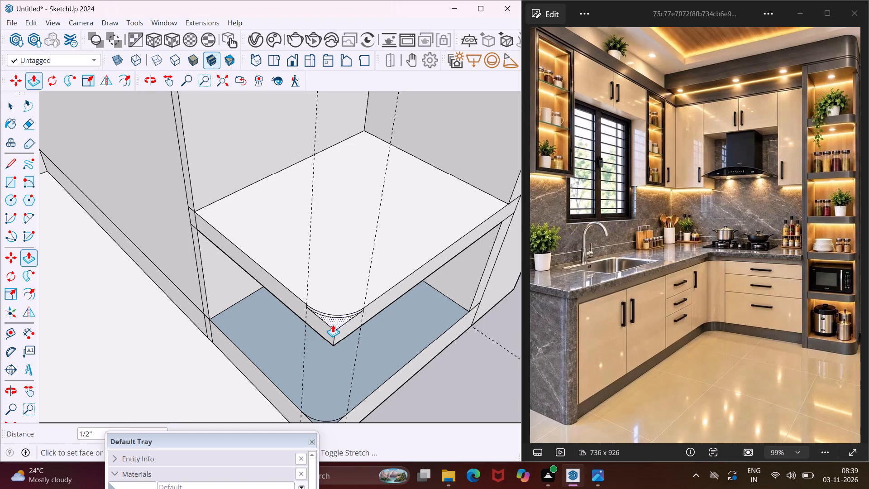
pyautogui.click(337, 343)
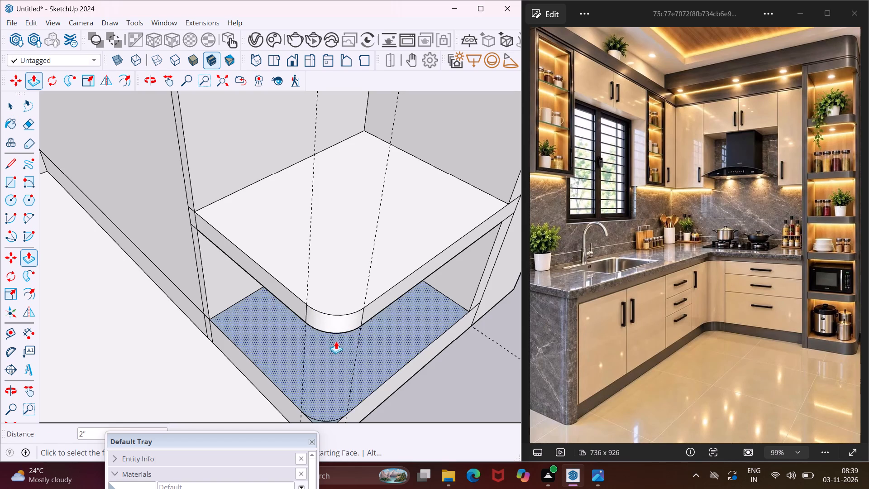
# Push the corner piece outside the arc on the tall end unit's base down 4" to its bottom edge, rounding the base.
pyautogui.scroll(-5, 333, 286)
pyautogui.scroll(3, 330, 398)
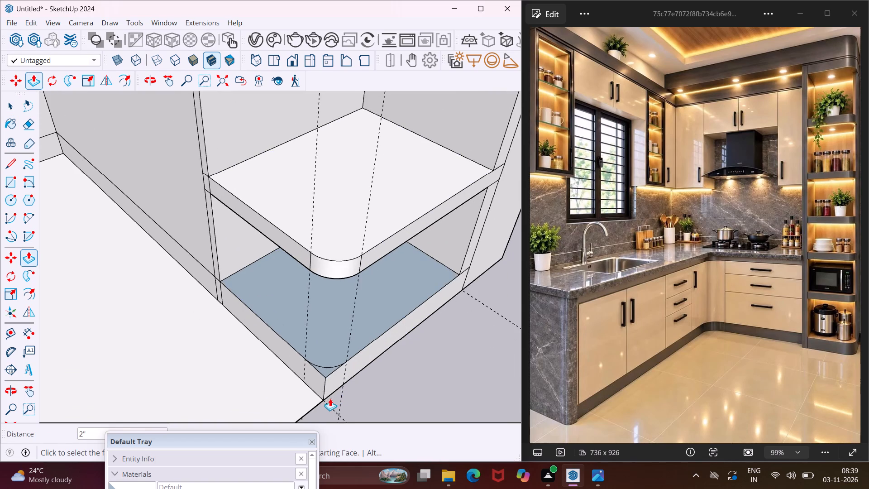
pyautogui.moveTo(330, 398); pyautogui.dragTo(342, 356, button='middle')
pyautogui.scroll(8, 343, 368)
pyautogui.click(323, 357)
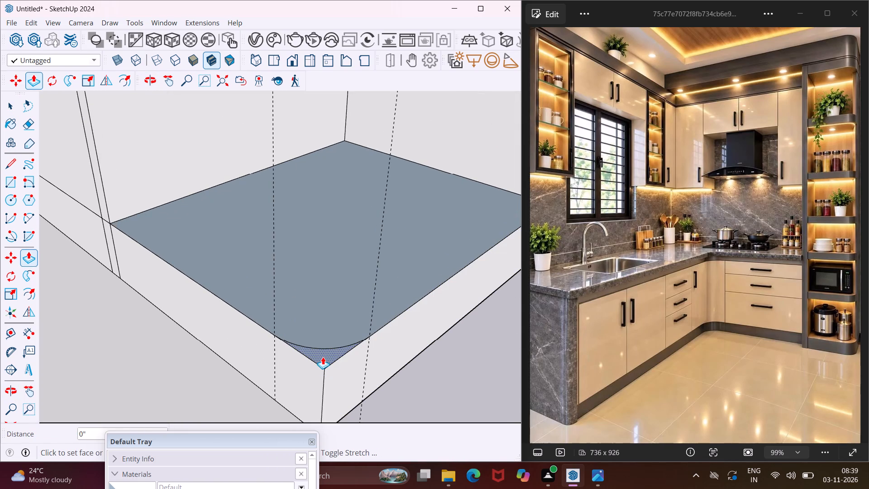
pyautogui.scroll(-5, 325, 369)
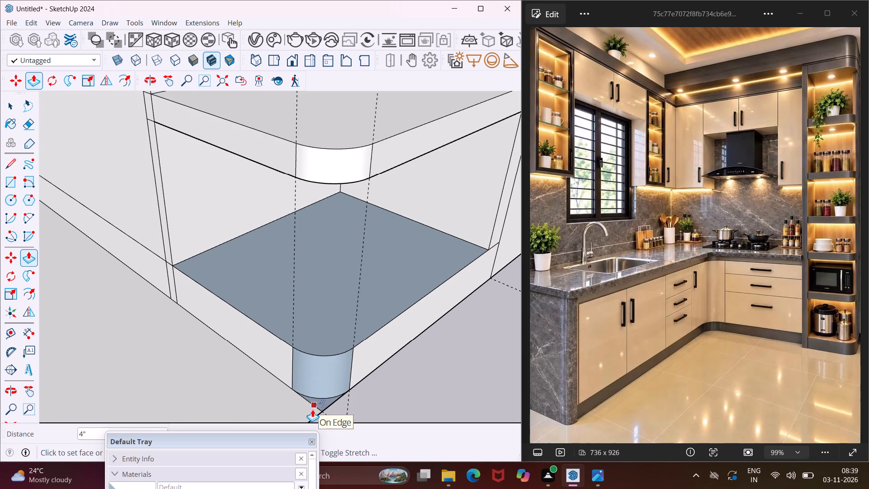
pyautogui.click(312, 409)
pyautogui.press('Escape')
pyautogui.press('space')
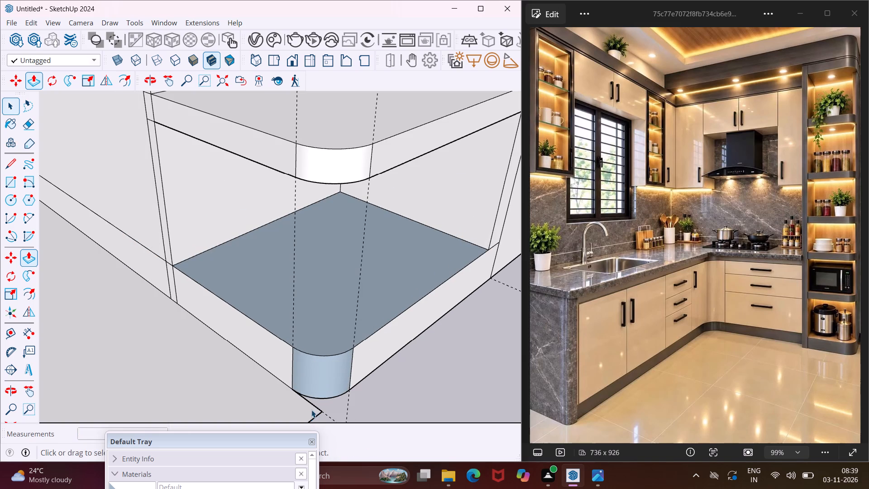
# Delete all construction guides from the model.
pyautogui.moveTo(323, 402); pyautogui.dragTo(289, 186, button='middle')
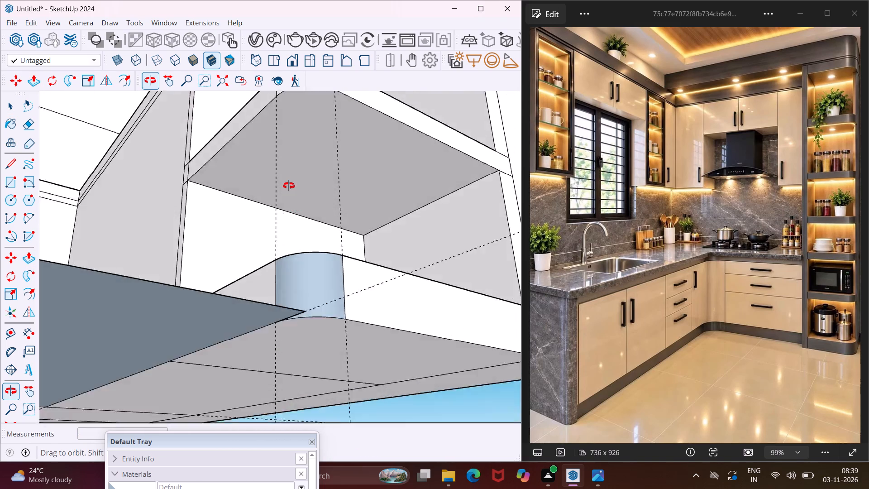
pyautogui.moveTo(289, 186); pyautogui.dragTo(290, 348, button='middle')
pyautogui.scroll(-11, 290, 348)
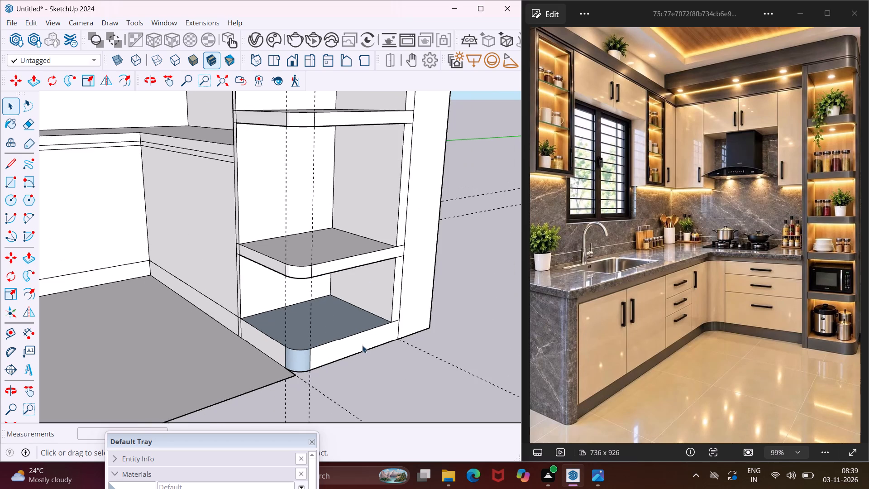
pyautogui.moveTo(362, 345); pyautogui.dragTo(219, 218, button='middle')
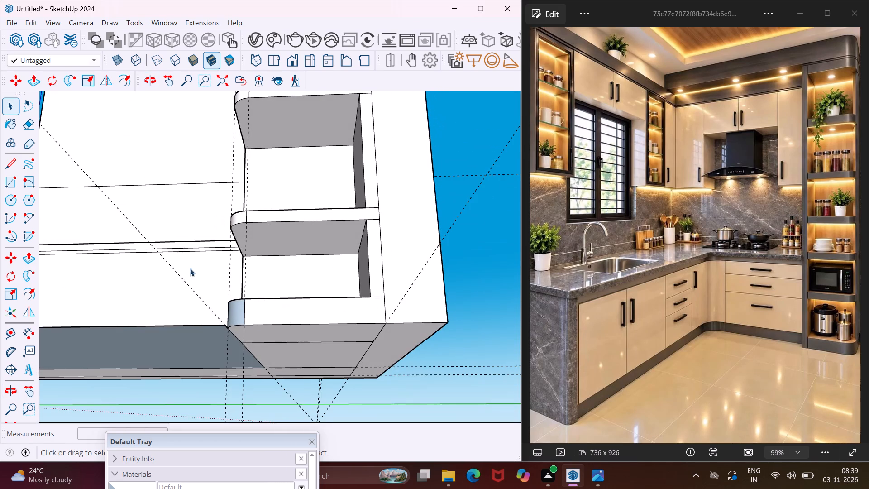
pyautogui.scroll(-4, 166, 253)
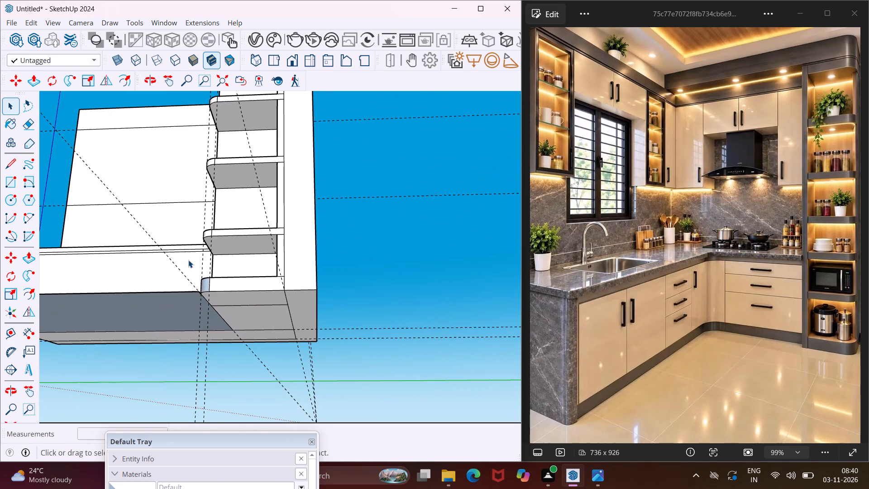
pyautogui.scroll(-3, 188, 260)
pyautogui.moveTo(188, 260); pyautogui.dragTo(267, 297, button='middle')
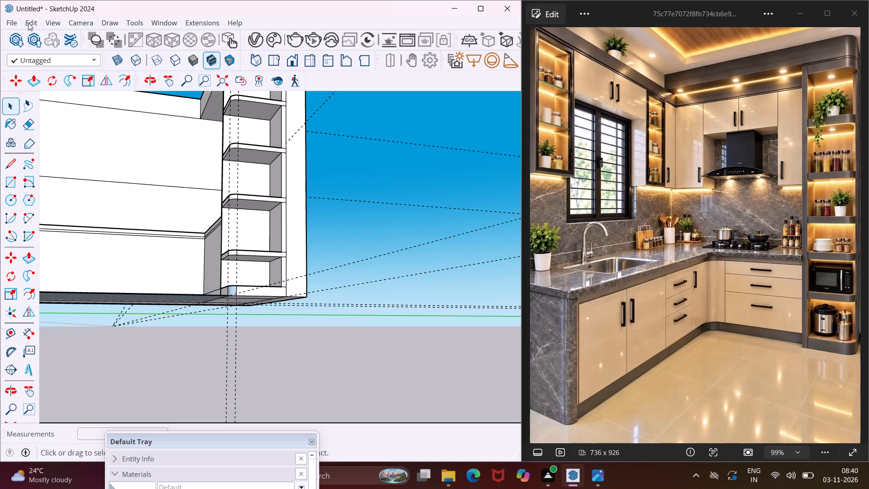
pyautogui.click(28, 23)
pyautogui.click(49, 144)
pyautogui.click(29, 20)
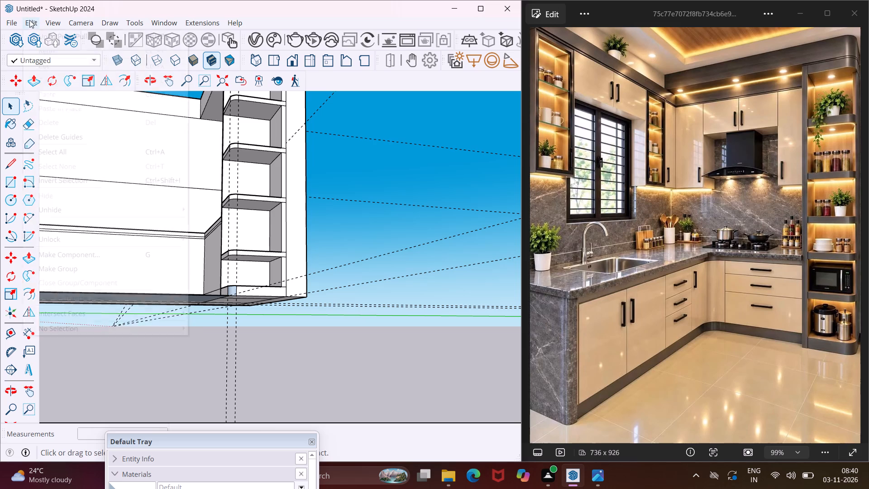
pyautogui.click(74, 136)
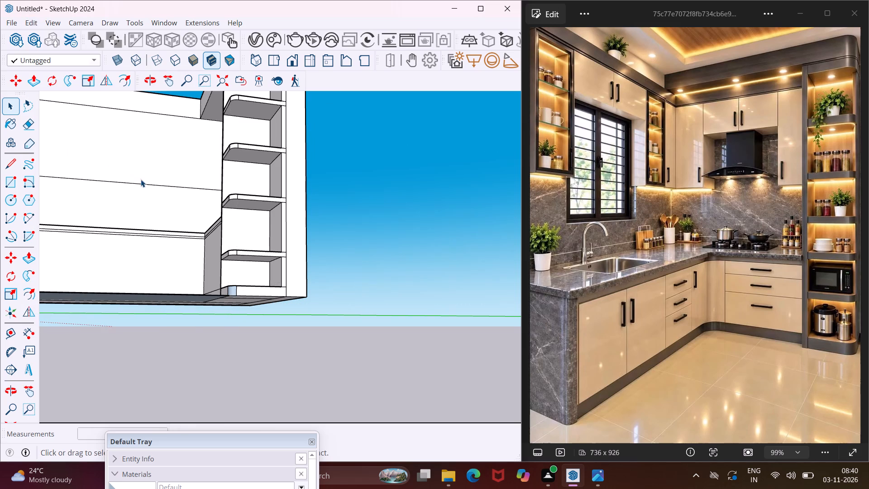
# Draw a vertical rotated rectangle dropping 6" below the 8' outer bottom edge of the wall behind the tall end unit.
pyautogui.click(35, 186)
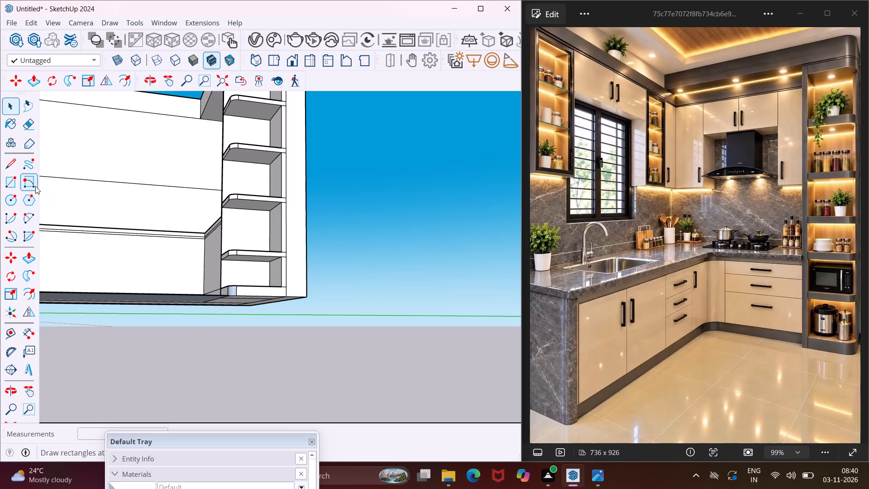
pyautogui.moveTo(245, 333); pyautogui.dragTo(214, 276, button='middle')
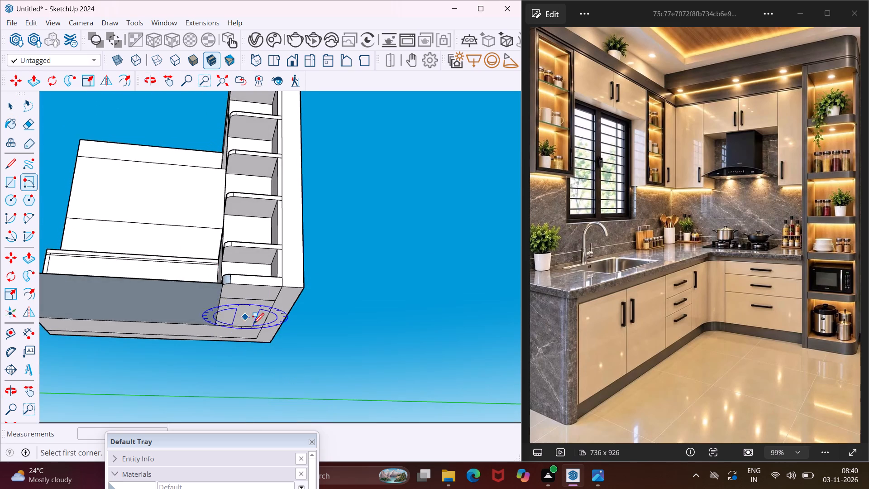
pyautogui.scroll(4, 271, 348)
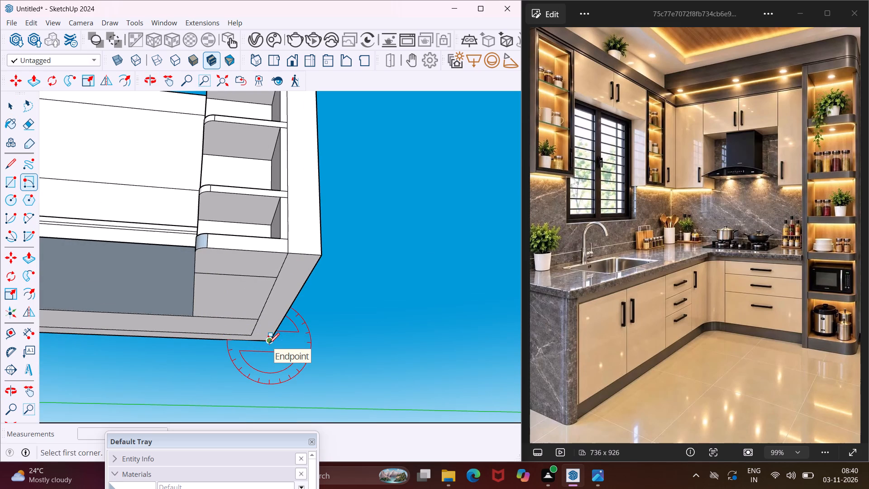
pyautogui.click(268, 343)
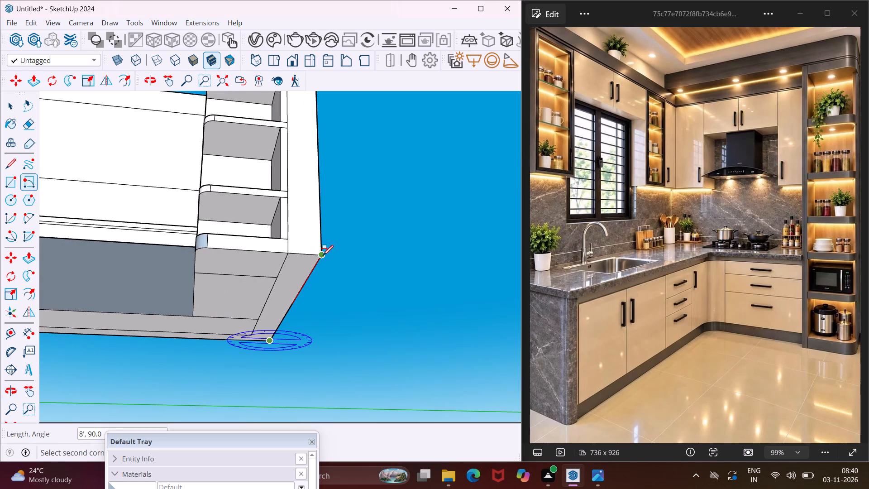
pyautogui.click(322, 255)
pyautogui.moveTo(320, 281); pyautogui.dragTo(321, 360, button='middle')
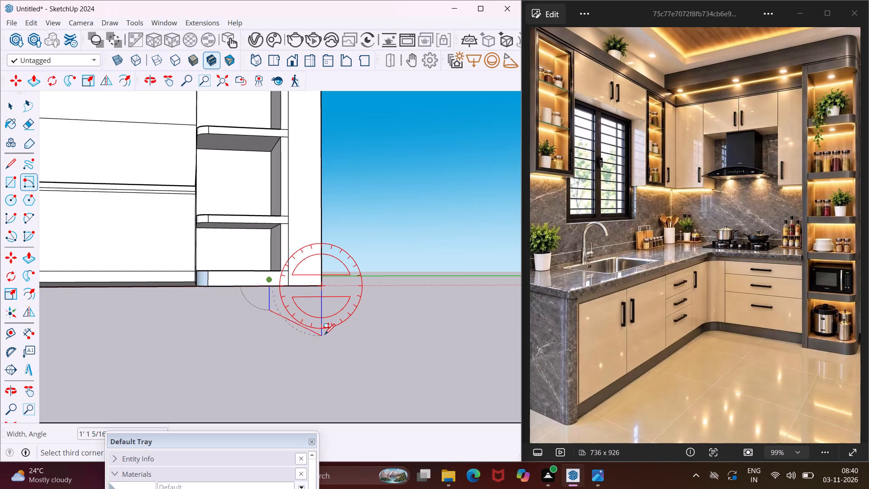
pyautogui.write('6"')
pyautogui.press('Return')
pyautogui.press('Escape')
pyautogui.press('space')
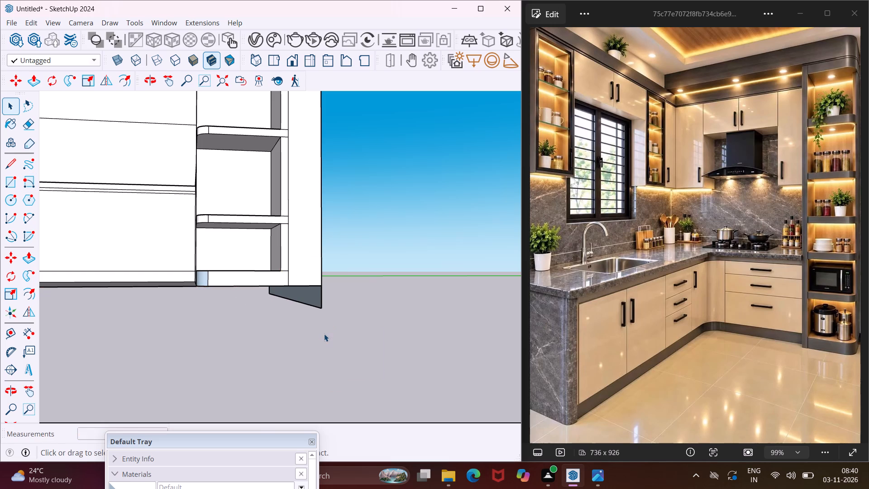
# Extrude the 6" deep rectangle 10' beneath the kitchen to the opposite end, forming the floor slab.
pyautogui.scroll(3, 319, 316)
pyautogui.click(314, 293)
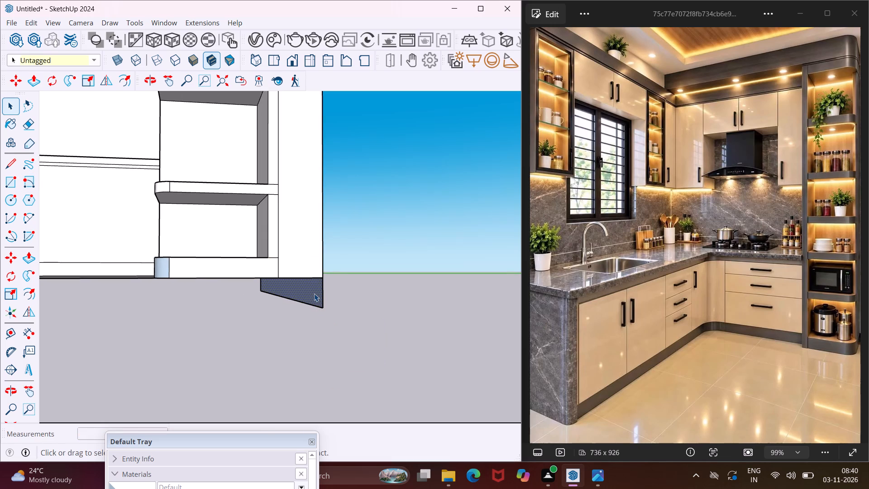
pyautogui.press('p')
pyautogui.click(314, 293)
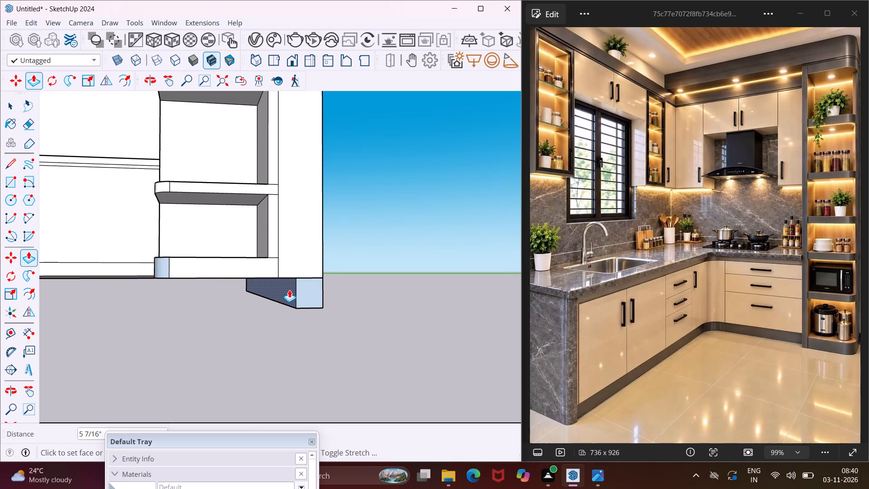
pyautogui.scroll(-14, 289, 290)
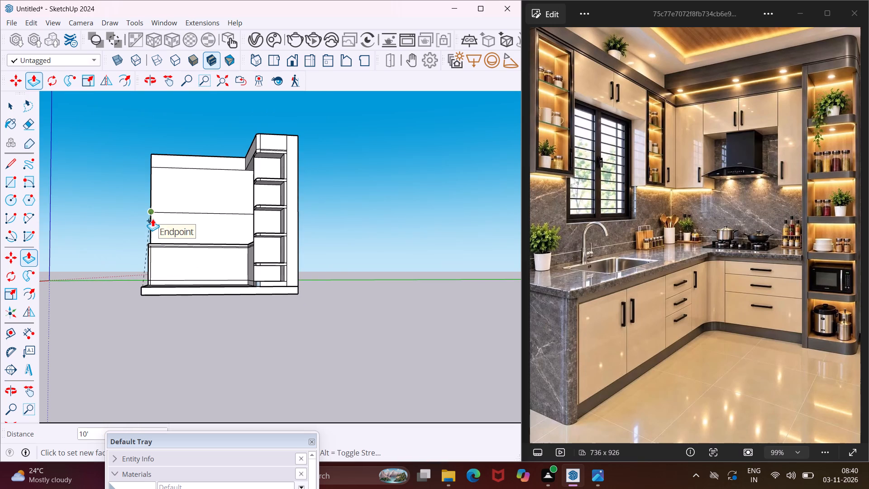
pyautogui.click(153, 219)
pyautogui.moveTo(152, 227); pyautogui.dragTo(183, 328, button='middle')
pyautogui.scroll(1, 183, 328)
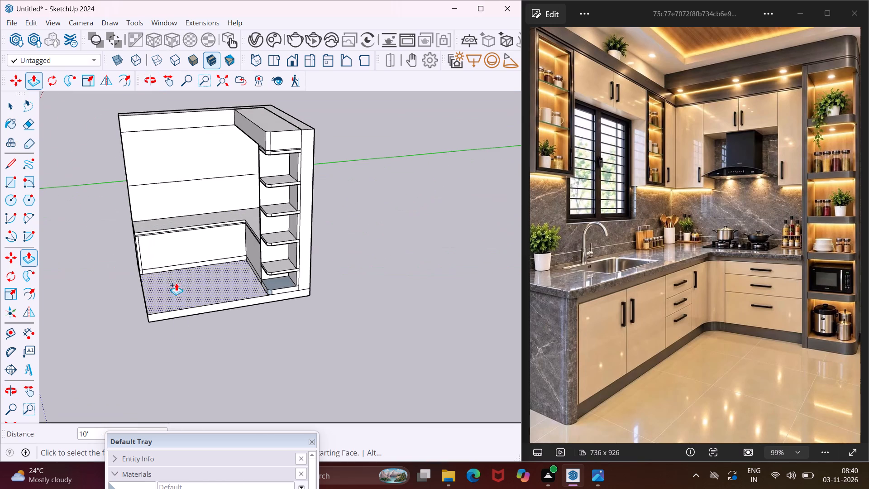
pyautogui.press('Escape')
pyautogui.press('space')
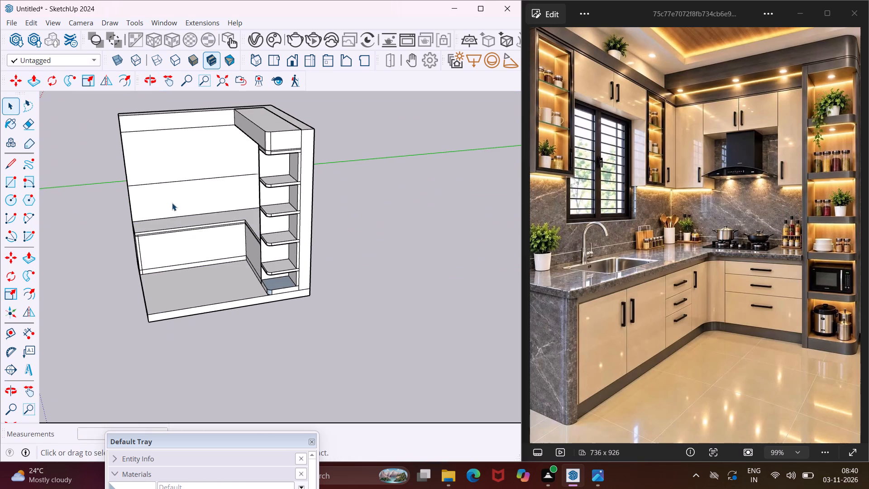
# Examine the countertop, the walls above it and the tall end unit's rounded shelves from several angles.
pyautogui.scroll(6, 157, 192)
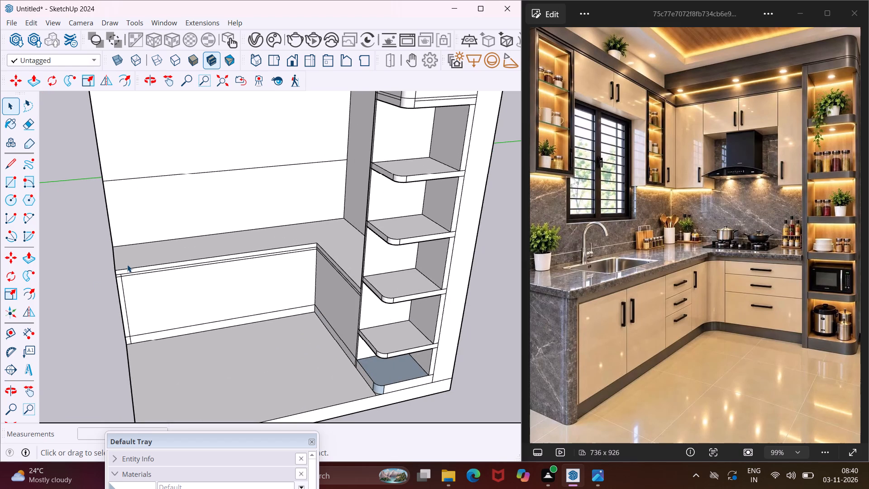
pyautogui.scroll(4, 127, 264)
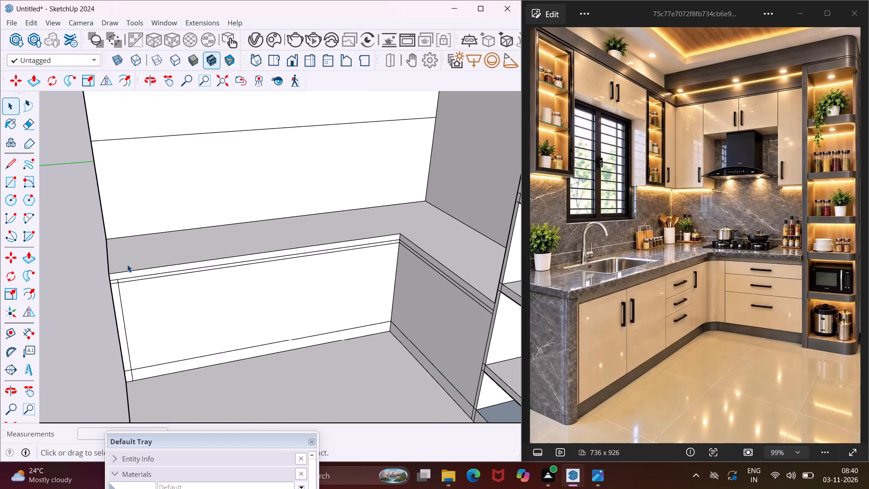
pyautogui.scroll(-2, 129, 266)
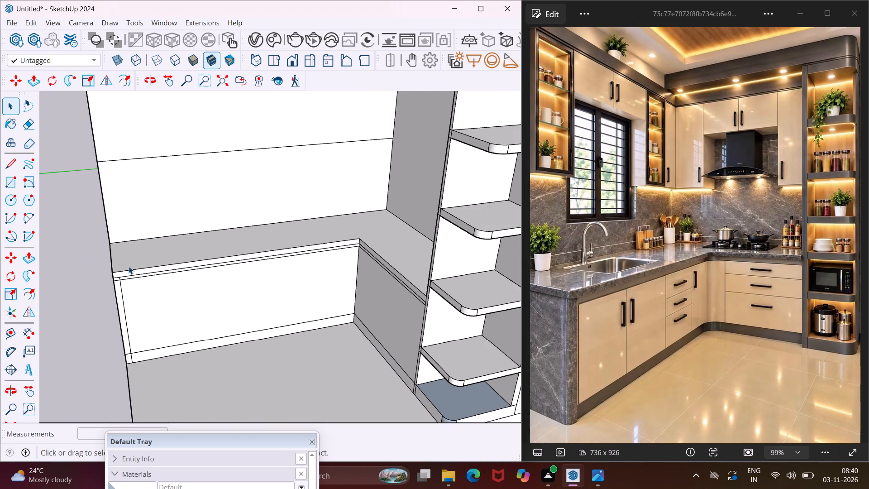
pyautogui.moveTo(129, 266); pyautogui.dragTo(352, 169, button='middle')
pyautogui.scroll(3, 387, 172)
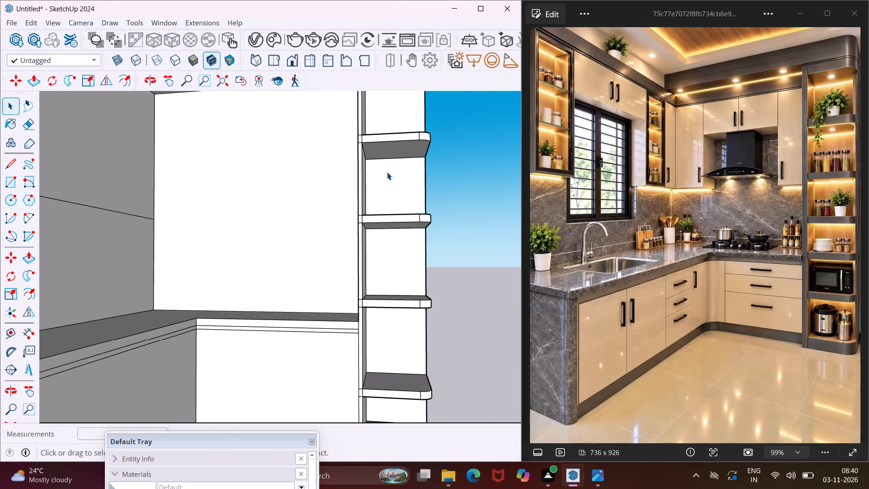
pyautogui.moveTo(387, 172); pyautogui.dragTo(385, 159, button='middle')
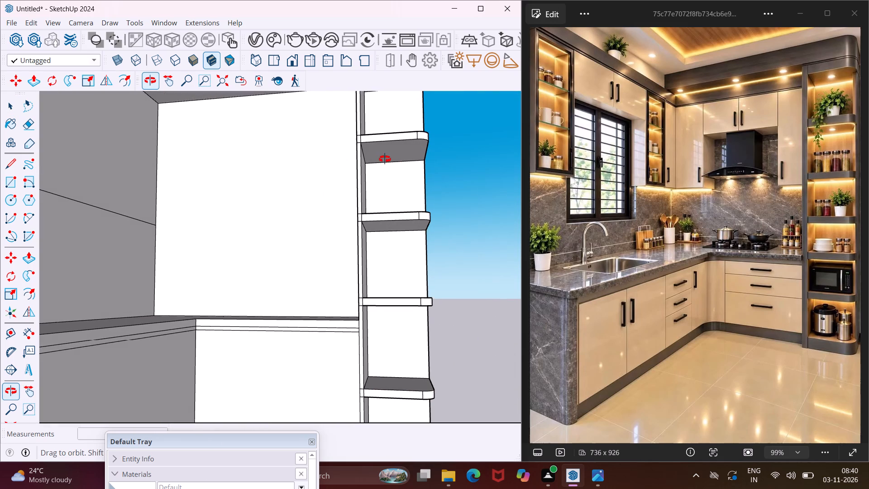
pyautogui.moveTo(385, 159); pyautogui.dragTo(383, 86, button='middle')
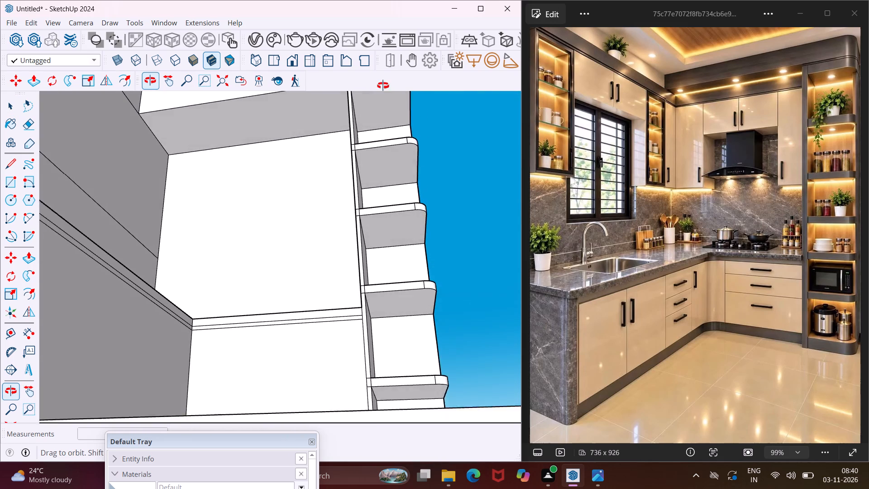
# Draw a horizontal line about 9' 3" long across the long wall, just below its upper band line, ending at the inner corner.
pyautogui.moveTo(383, 86); pyautogui.dragTo(361, 249, button='middle')
pyautogui.scroll(-5, 361, 249)
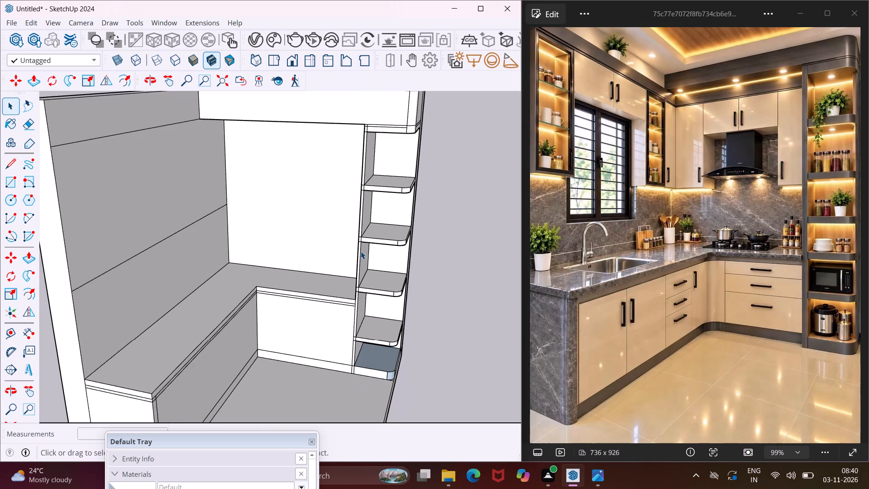
pyautogui.scroll(-3, 361, 251)
pyautogui.scroll(3, 149, 135)
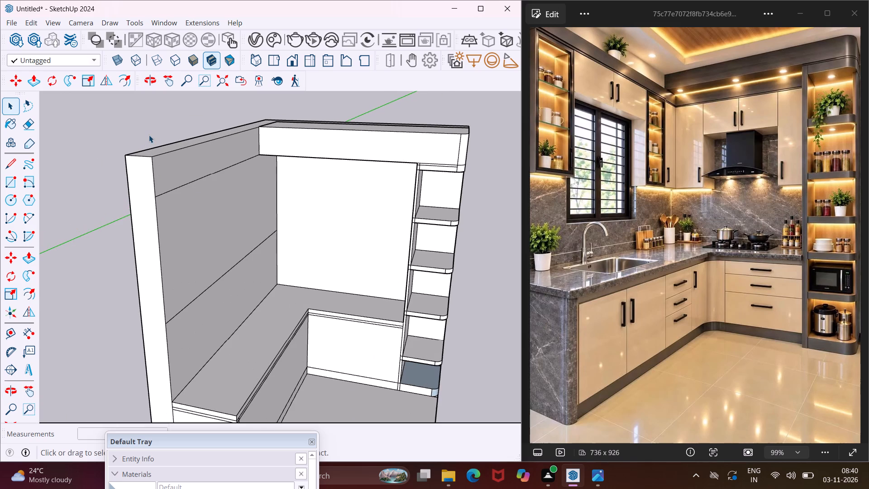
pyautogui.scroll(3, 163, 151)
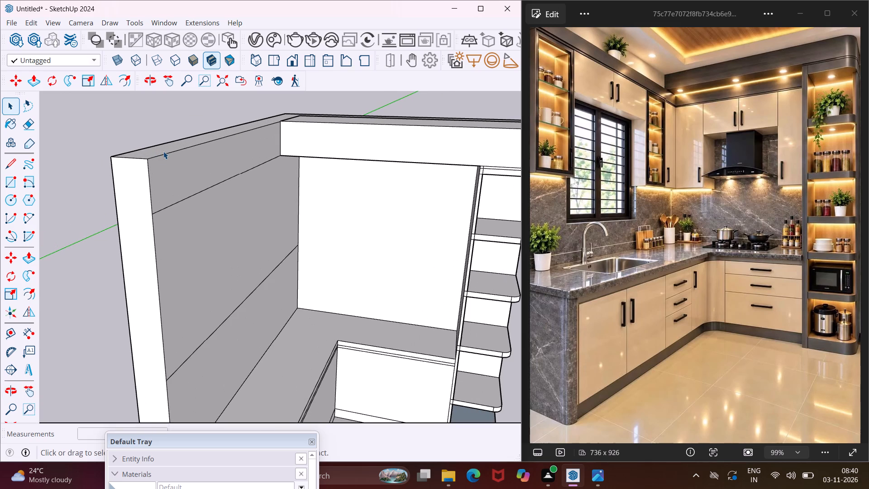
pyautogui.click(14, 159)
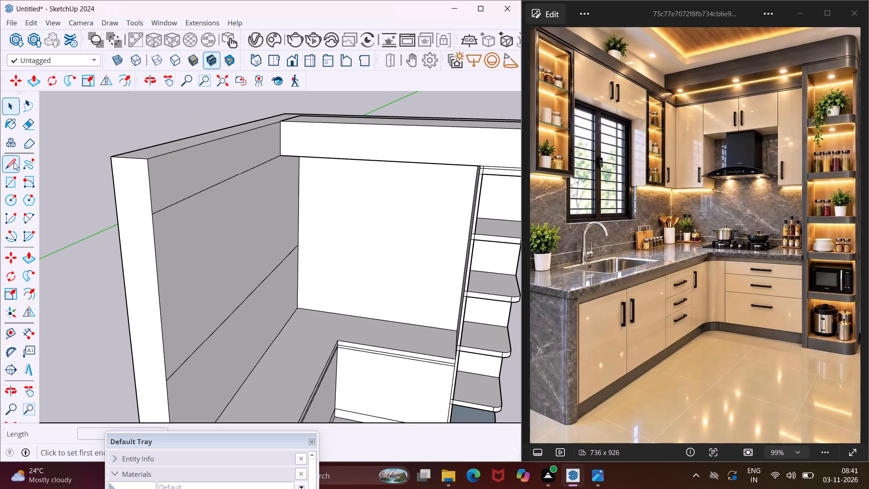
pyautogui.moveTo(193, 255); pyautogui.dragTo(129, 218, button='middle')
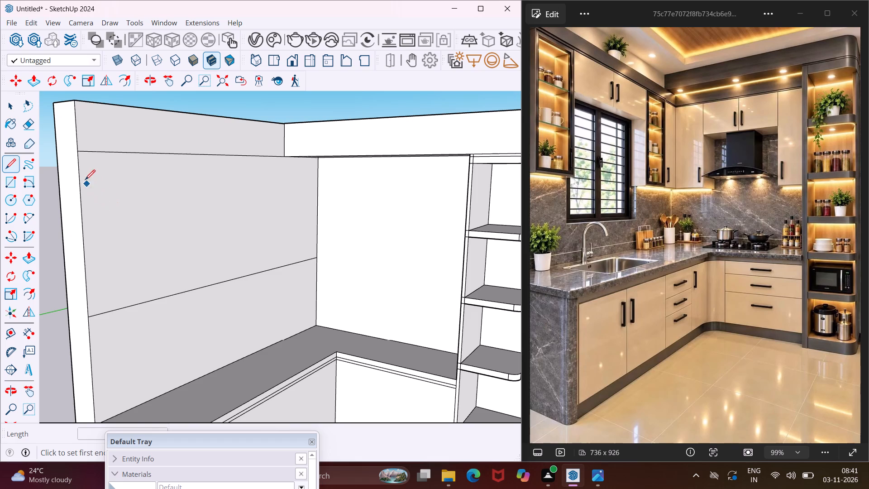
pyautogui.scroll(4, 80, 170)
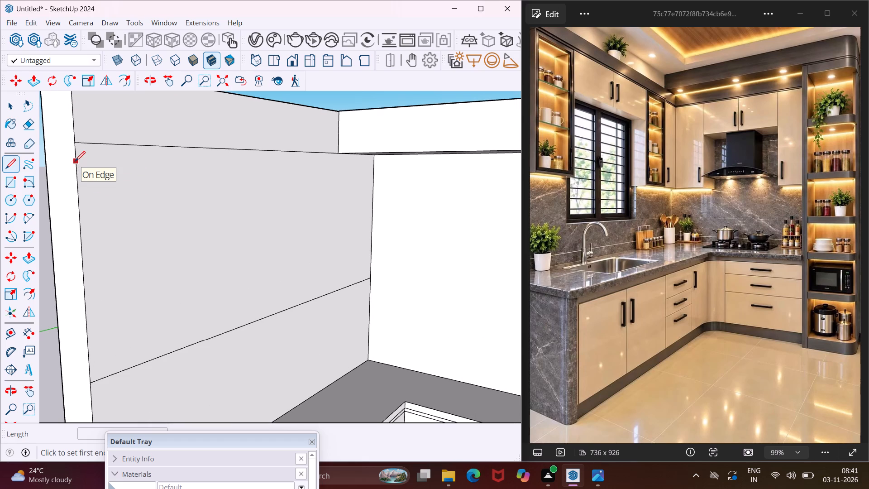
pyautogui.click(75, 161)
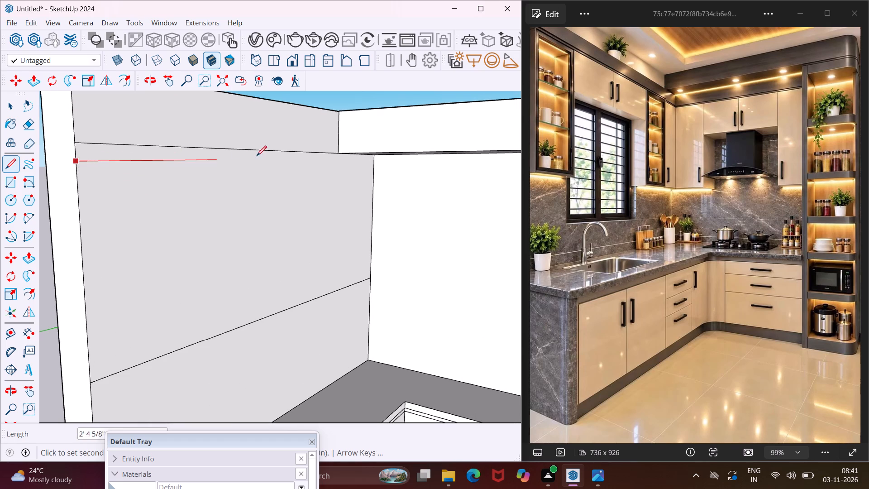
pyautogui.click(373, 168)
# Continue the line about 5' 8 9/16" across the adjacent wall, from the inner corner to the tall end unit.
pyautogui.moveTo(373, 168); pyautogui.dragTo(459, 168, button='middle')
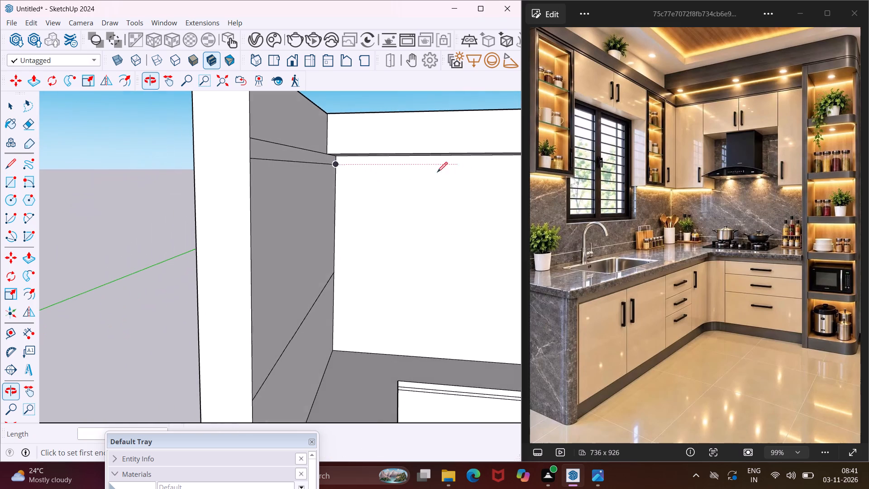
pyautogui.scroll(3, 400, 168)
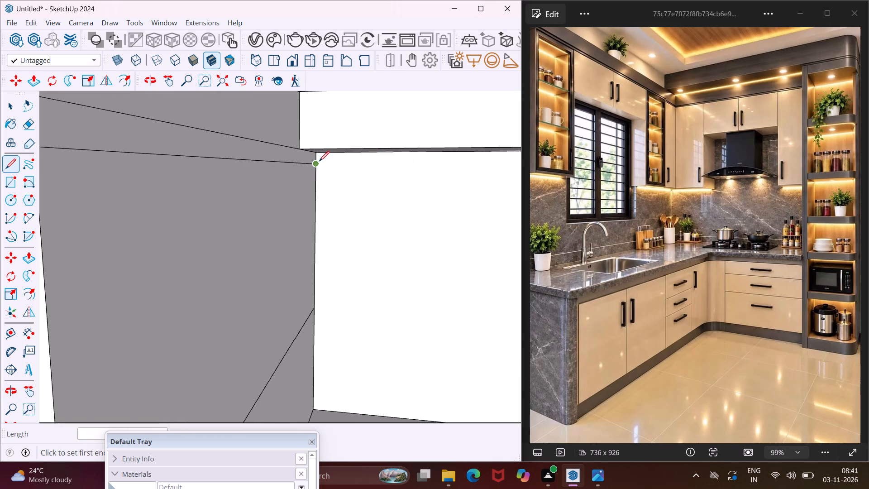
pyautogui.click(317, 163)
pyautogui.scroll(-4, 337, 163)
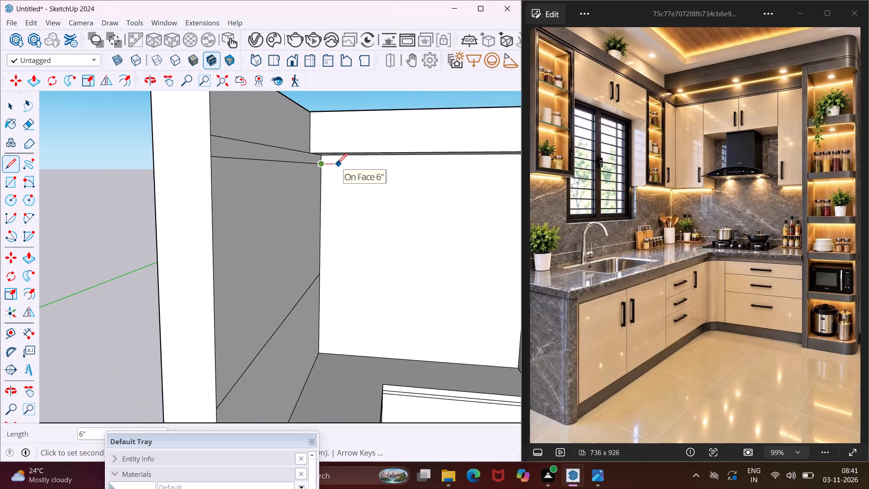
pyautogui.moveTo(337, 163); pyautogui.dragTo(365, 158, button='middle')
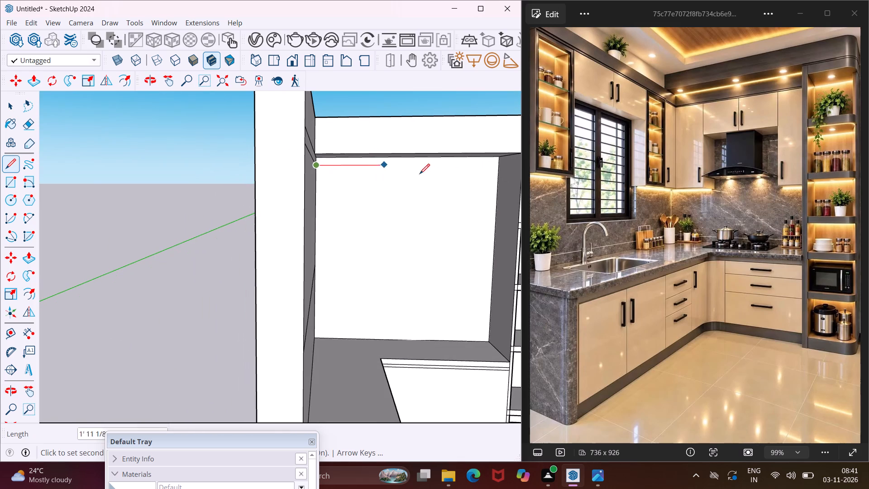
pyautogui.click(499, 168)
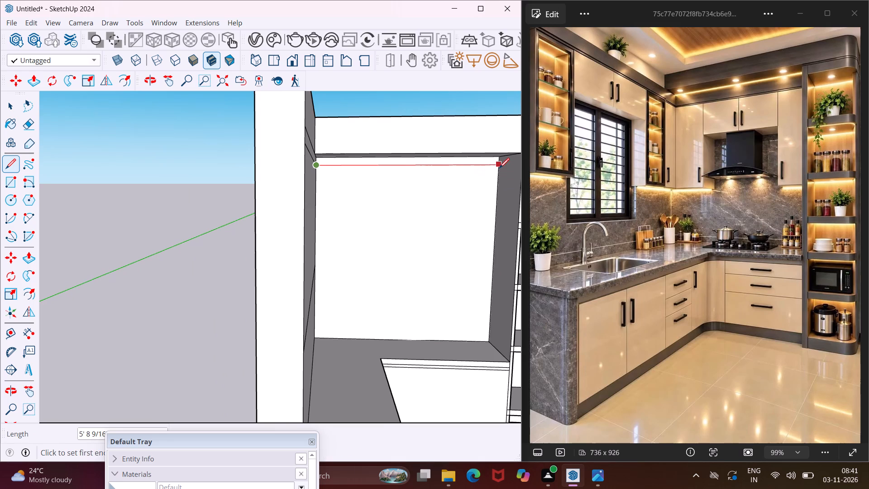
pyautogui.moveTo(425, 198); pyautogui.dragTo(371, 212, button='middle')
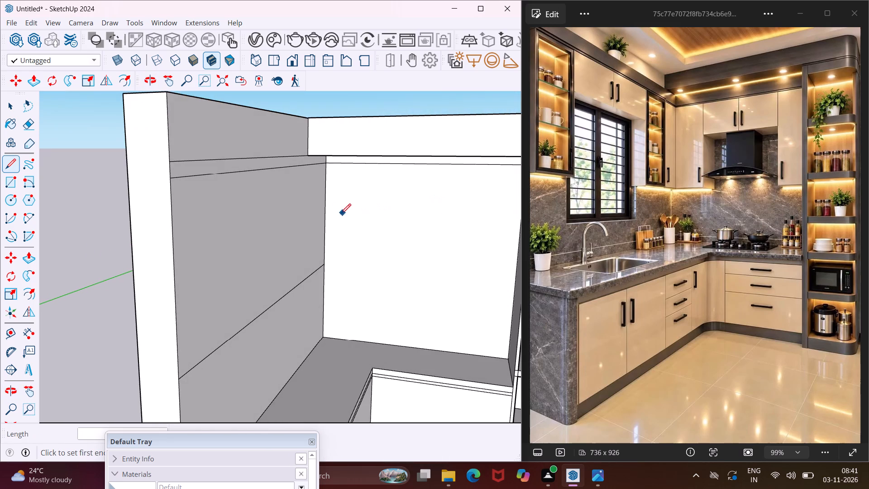
pyautogui.press('Escape')
pyautogui.press('space')
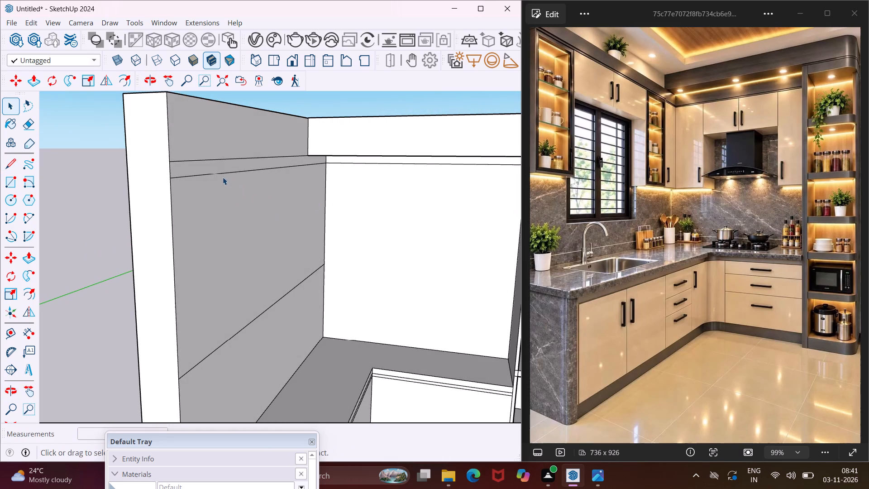
# Place two vertical guides on the long wall: one about 1' 4 3/4" from its open end and another 4' further along.
pyautogui.scroll(4, 198, 176)
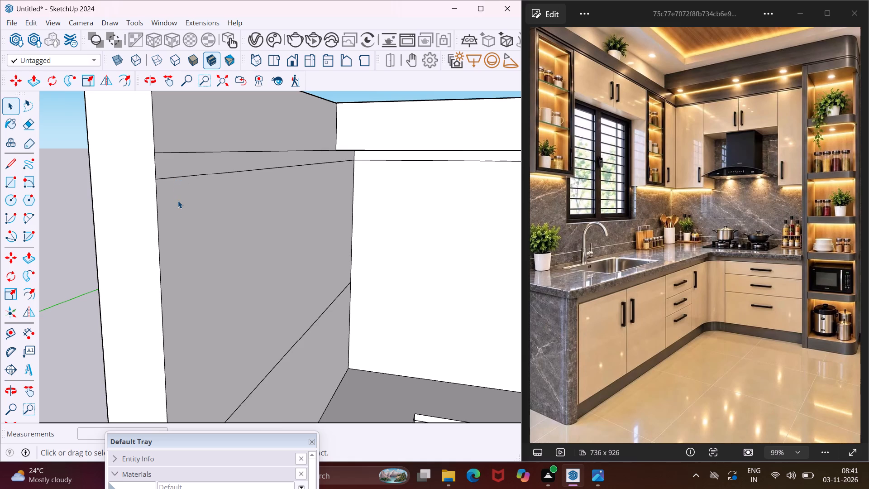
pyautogui.scroll(-4, 185, 177)
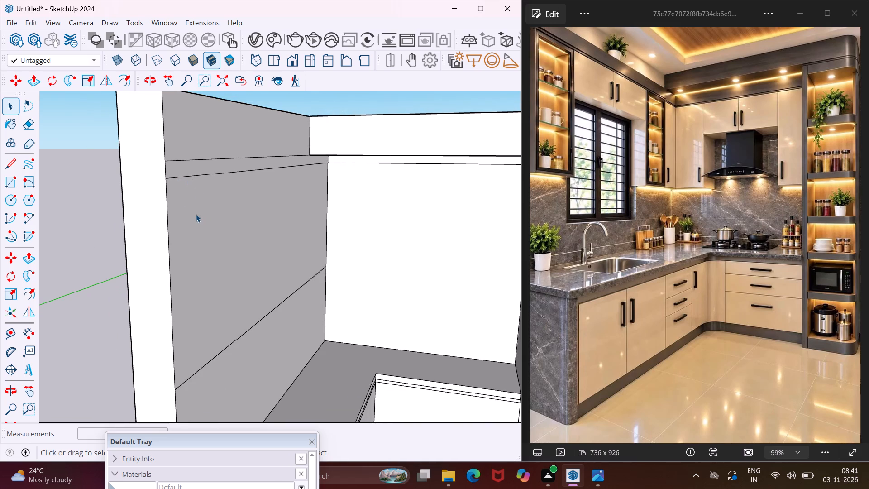
pyautogui.moveTo(229, 240); pyautogui.dragTo(107, 234, button='middle')
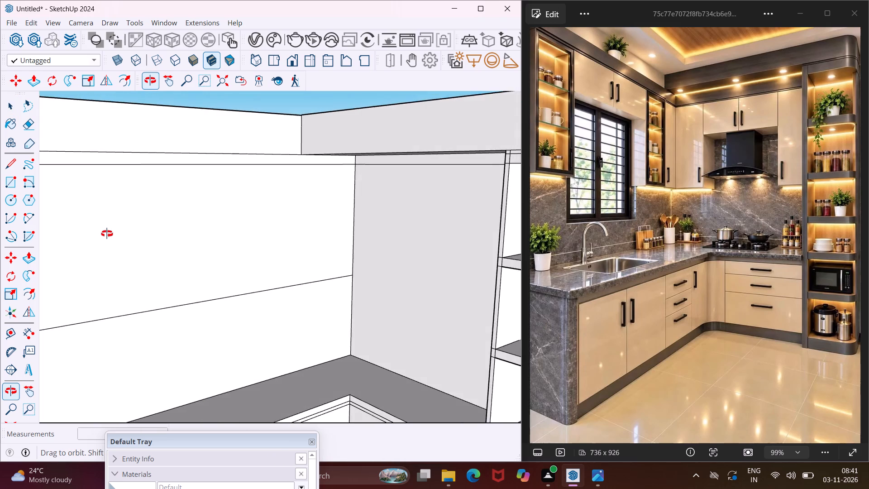
pyautogui.moveTo(107, 234); pyautogui.dragTo(155, 237, button='middle')
pyautogui.scroll(-3, 155, 237)
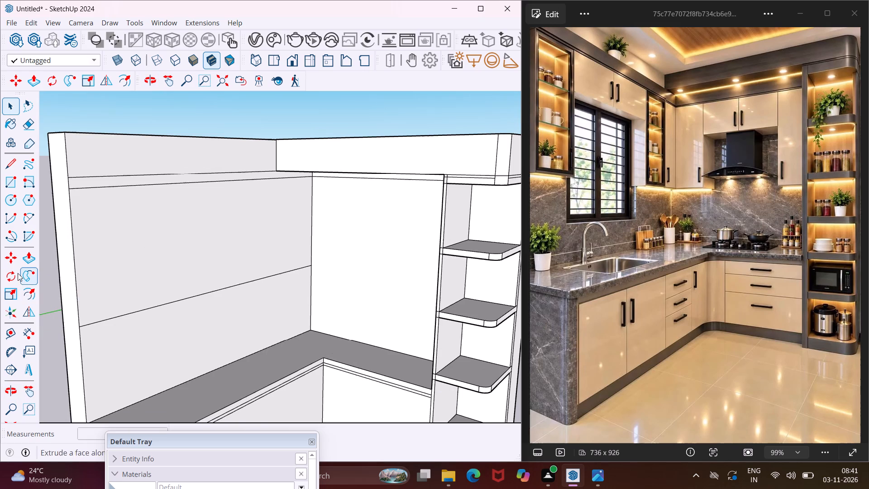
pyautogui.click(5, 337)
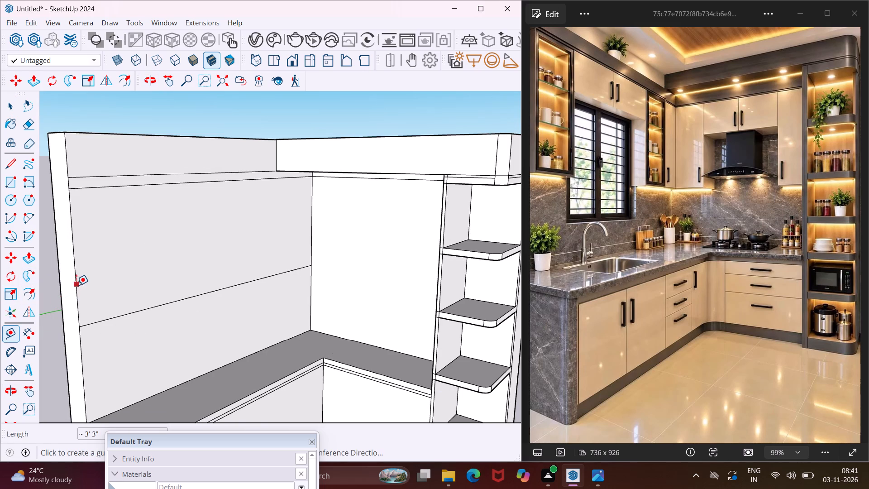
pyautogui.click(77, 285)
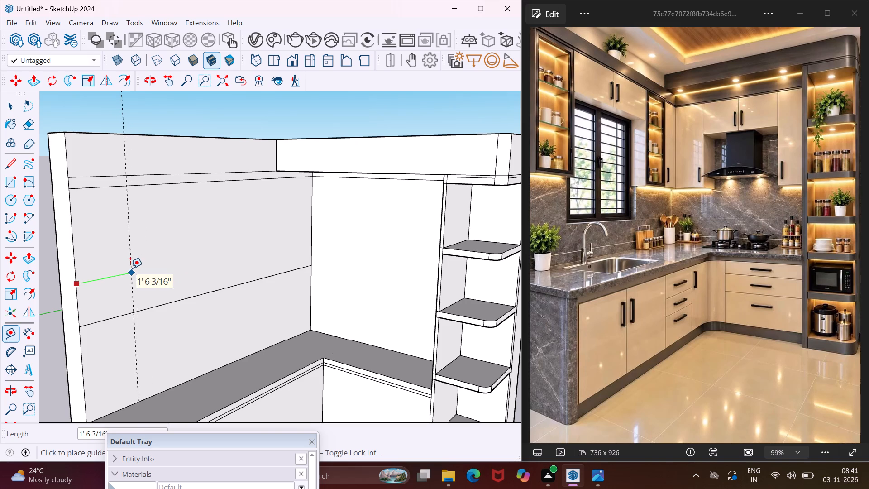
pyautogui.click(126, 268)
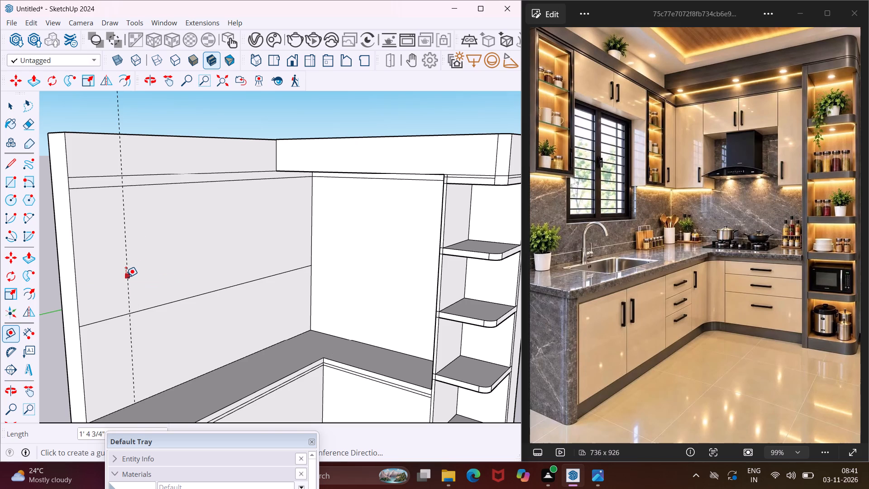
pyautogui.click(126, 277)
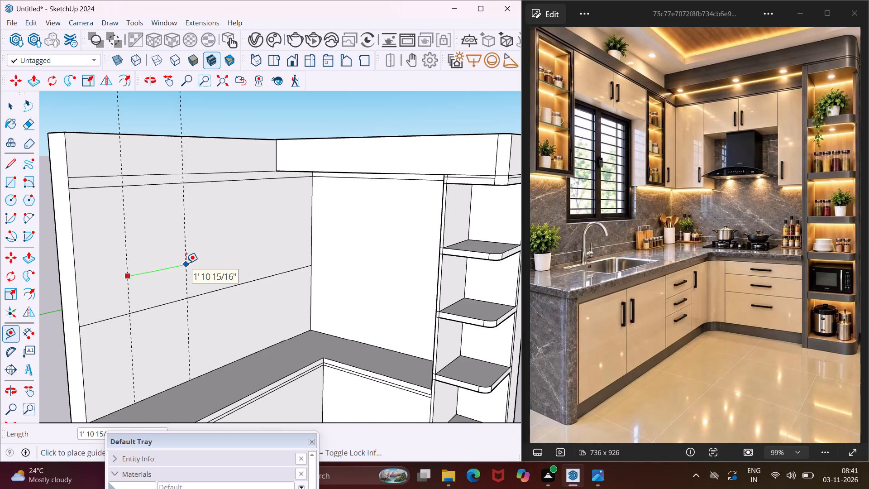
pyautogui.write("4'")
pyautogui.press('Return')
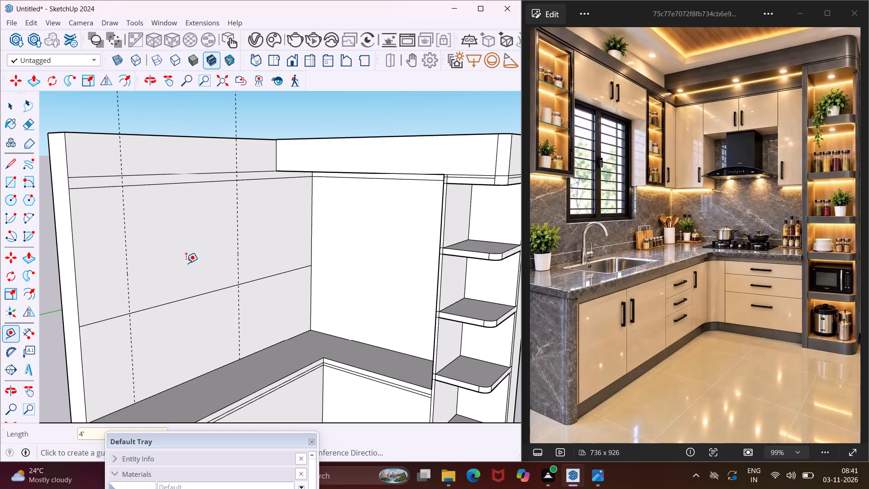
# Place a vertical guide on the long wall 1'4" from the inner corner.
pyautogui.moveTo(186, 263); pyautogui.dragTo(152, 262, button='middle')
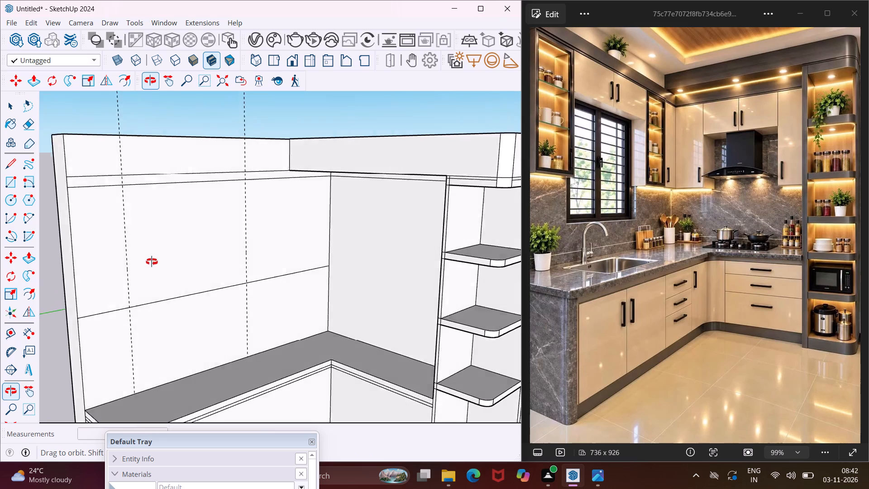
pyautogui.moveTo(152, 262); pyautogui.dragTo(143, 208, button='middle')
pyautogui.scroll(3, 343, 234)
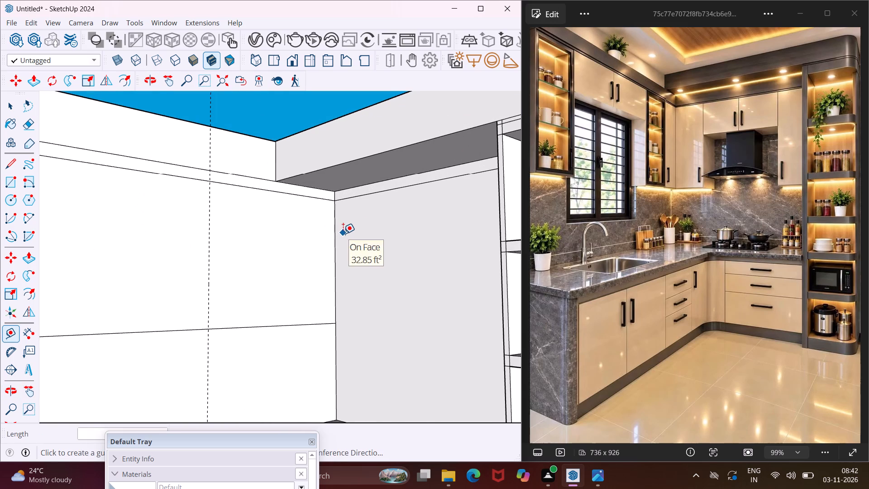
pyautogui.click(332, 239)
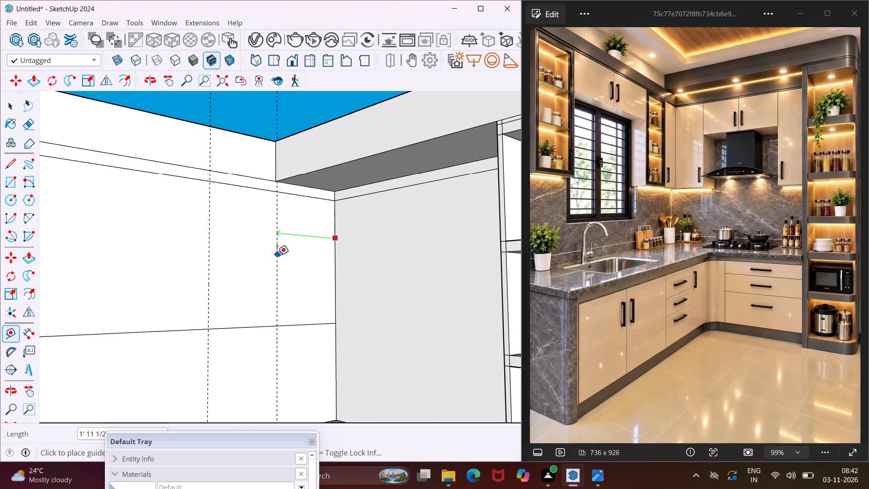
pyautogui.scroll(2, 277, 255)
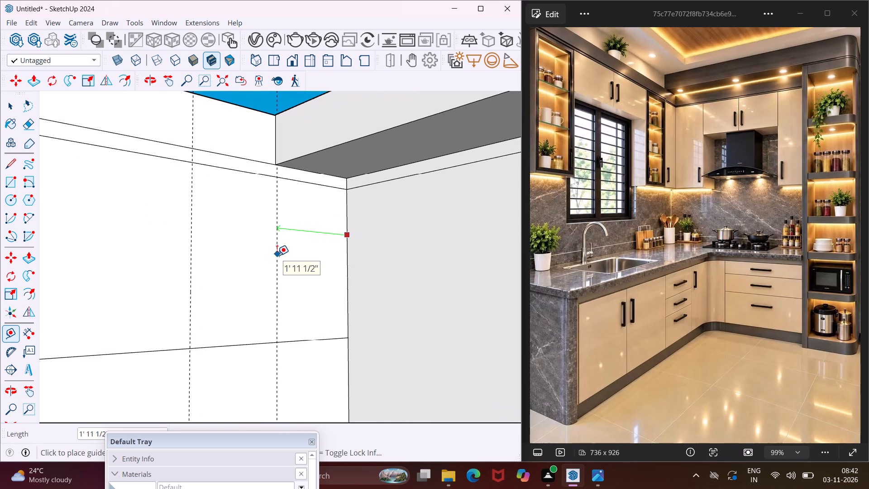
pyautogui.write("1'")
pyautogui.write('4"')
pyautogui.press('Return')
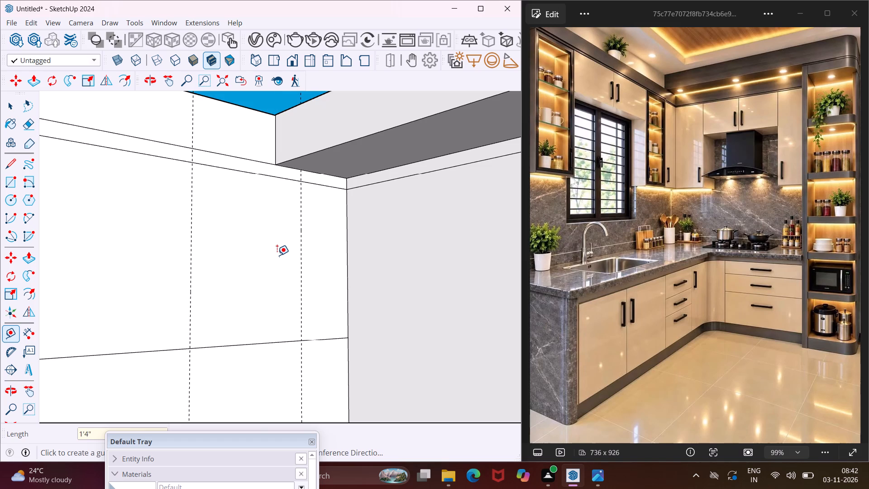
# Place a vertical guide on the adjacent wall beside the tall end unit, 1'4" from the inner corner.
pyautogui.scroll(-6, 277, 255)
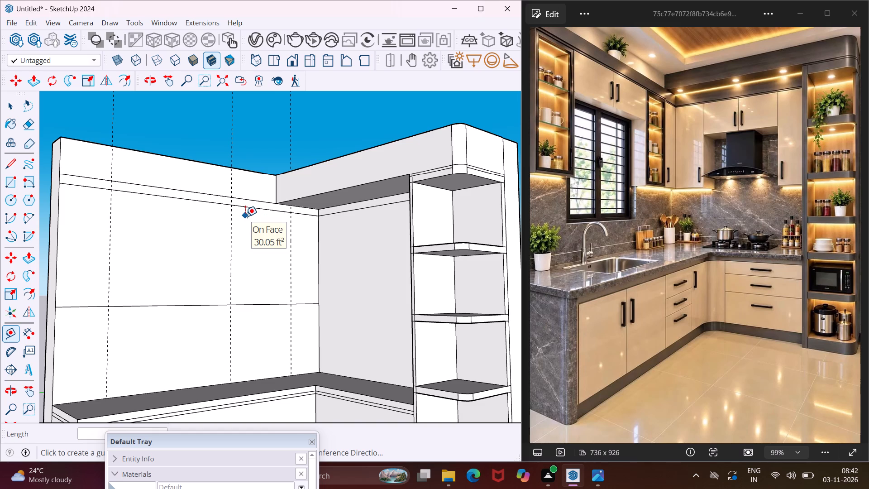
pyautogui.moveTo(259, 231); pyautogui.dragTo(313, 235, button='middle')
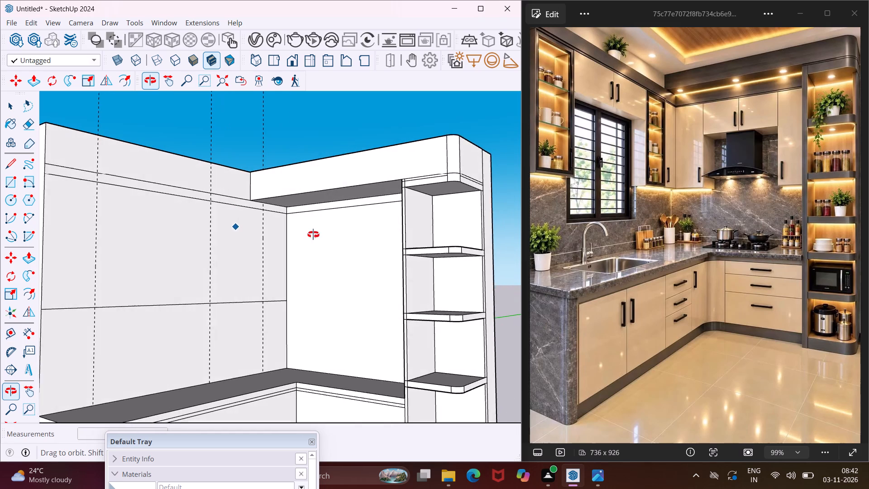
pyautogui.moveTo(313, 235); pyautogui.dragTo(318, 235, button='middle')
pyautogui.scroll(-3, 271, 235)
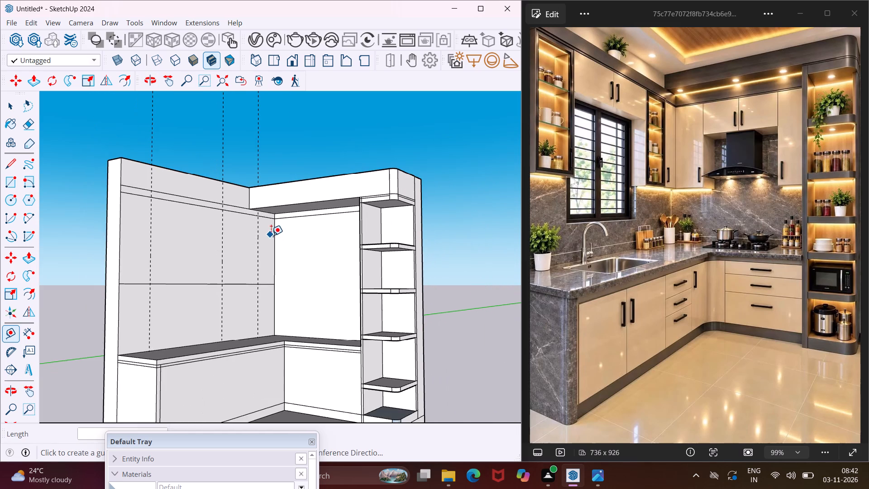
pyautogui.scroll(2, 276, 238)
pyautogui.click(277, 238)
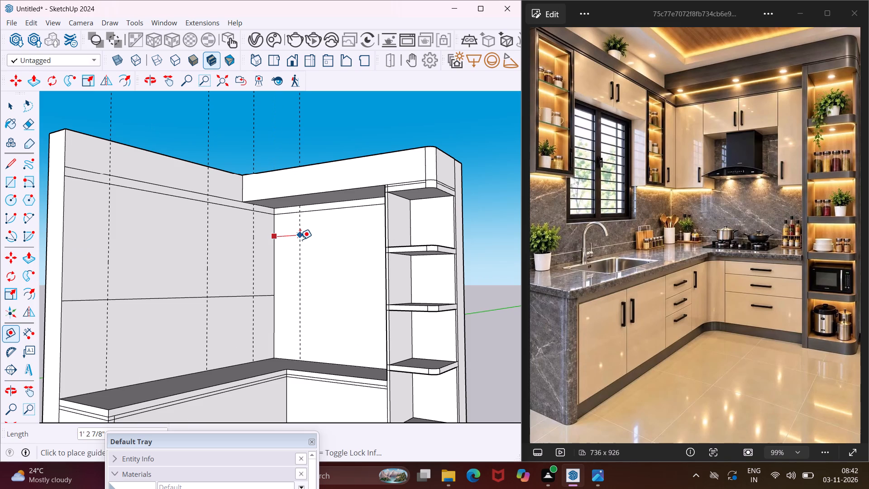
pyautogui.write('1\'4"')
pyautogui.press('Return')
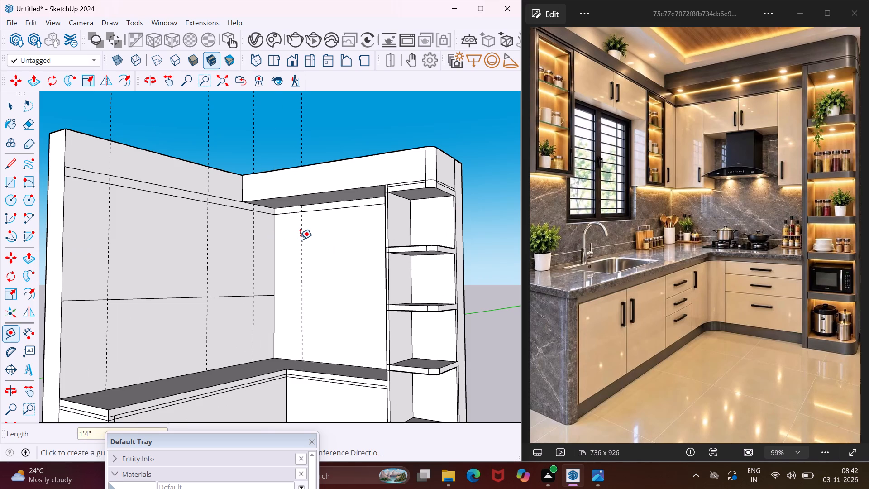
pyautogui.moveTo(263, 293); pyautogui.dragTo(296, 306, button='middle')
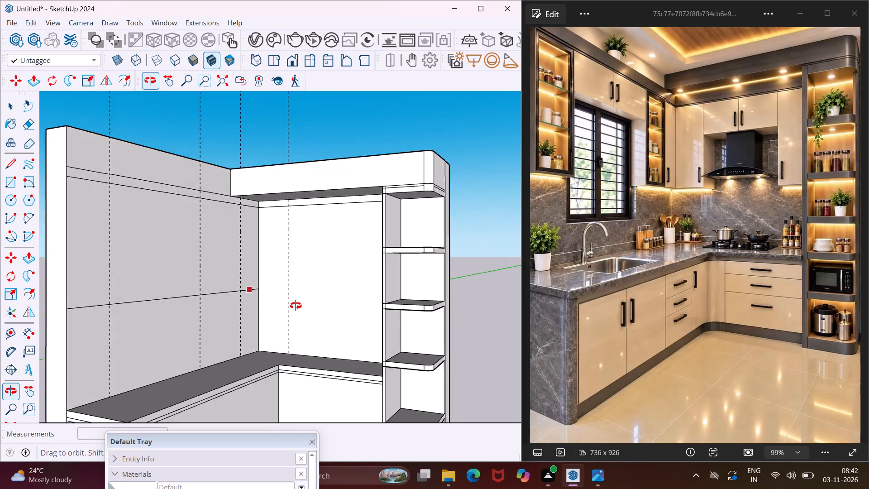
# Place a vertical guide on the adjacent wall 1' beyond the existing guide, toward the tall end unit.
pyautogui.moveTo(296, 306); pyautogui.dragTo(372, 311, button='middle')
pyautogui.scroll(4, 348, 294)
pyautogui.moveTo(344, 282); pyautogui.dragTo(376, 291, button='middle')
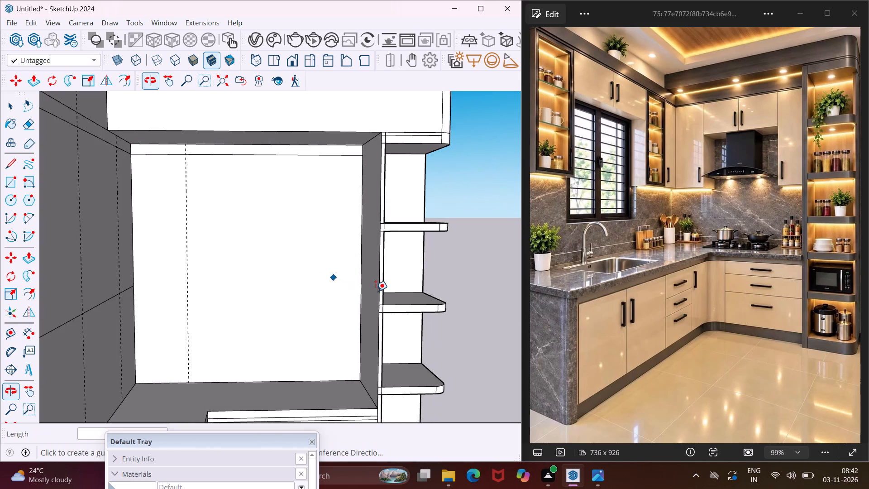
pyautogui.click(189, 272)
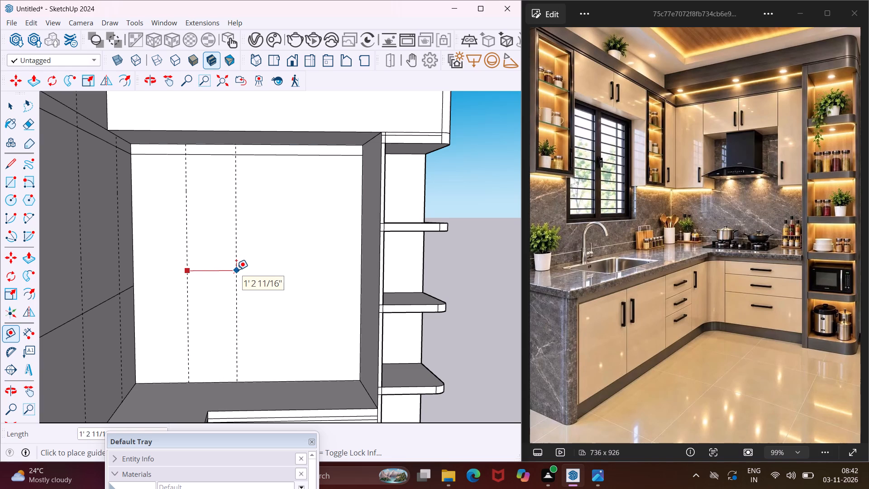
pyautogui.write("1'")
pyautogui.press('Return')
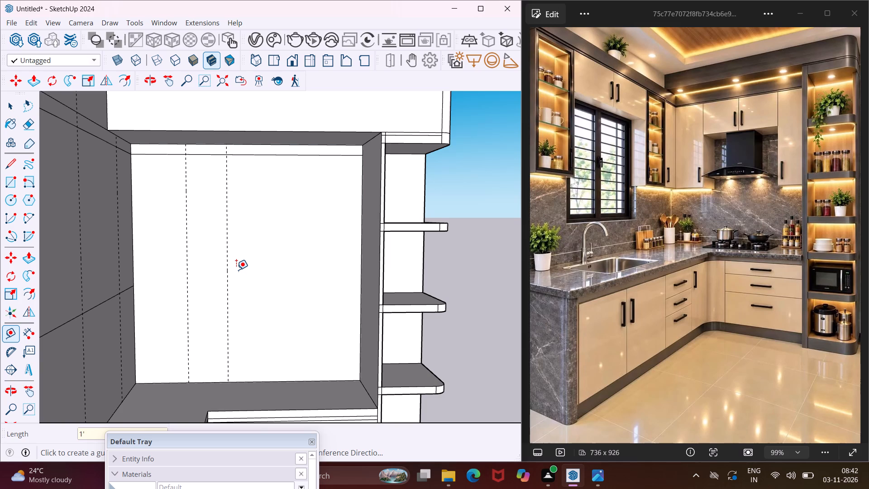
# Place a vertical guide on the adjacent wall 1' from the side of the tall end unit.
pyautogui.moveTo(236, 270); pyautogui.dragTo(286, 283, button='middle')
pyautogui.scroll(3, 306, 266)
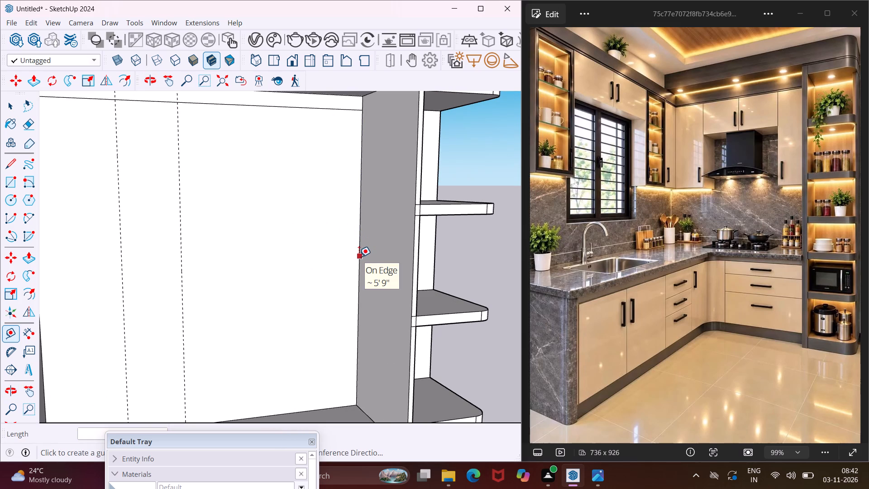
pyautogui.click(359, 274)
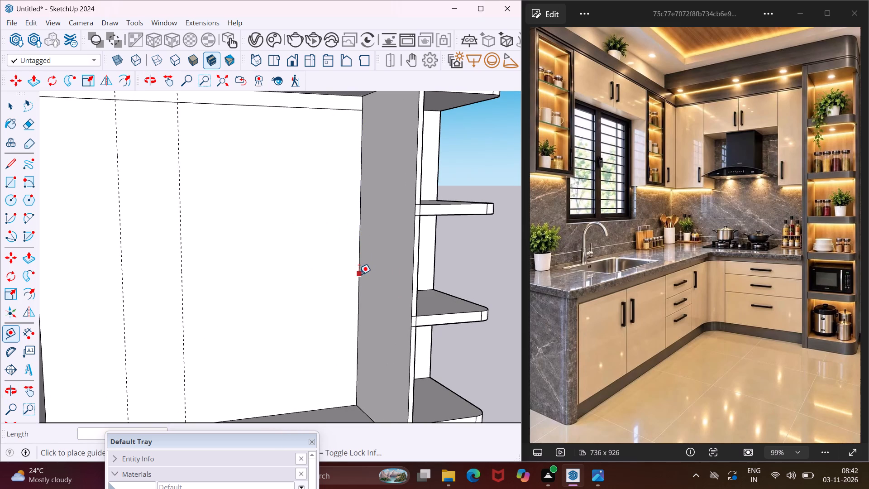
pyautogui.write("1'")
pyautogui.press('Return')
# Place a horizontal guide on the adjacent wall 2'6" above the countertop's back edge.
pyautogui.scroll(-2, 325, 282)
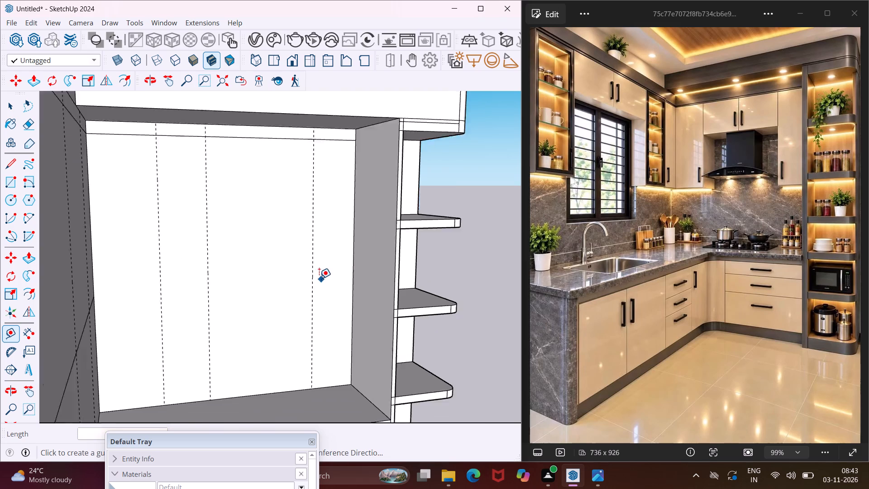
pyautogui.scroll(-3, 319, 278)
pyautogui.moveTo(255, 281); pyautogui.dragTo(220, 279, button='middle')
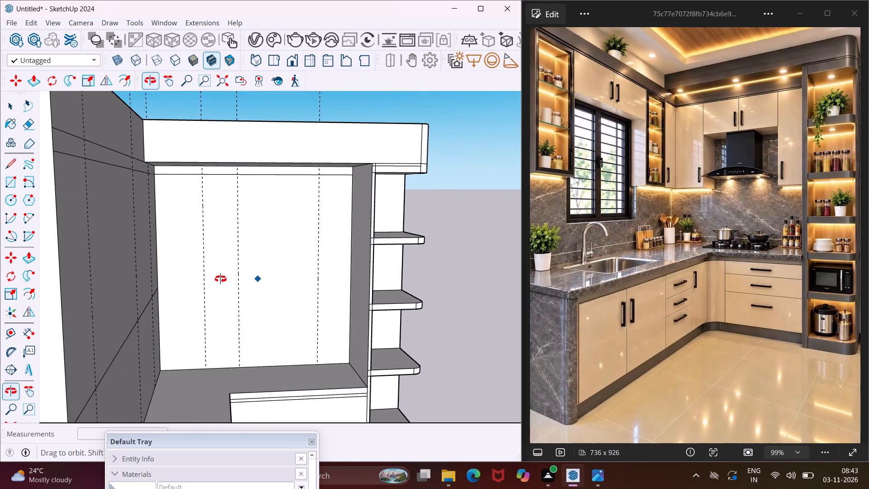
pyautogui.moveTo(220, 279); pyautogui.dragTo(214, 275, button='middle')
pyautogui.scroll(1, 234, 275)
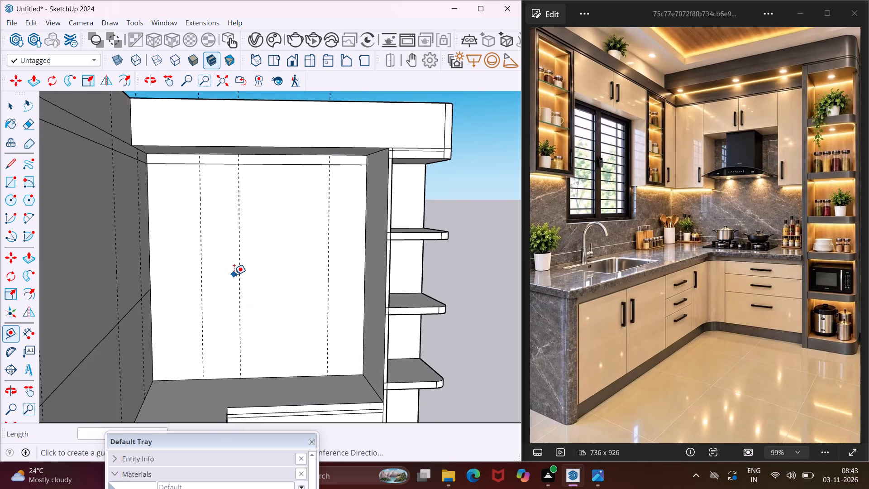
pyautogui.scroll(1, 234, 275)
pyautogui.scroll(-4, 246, 304)
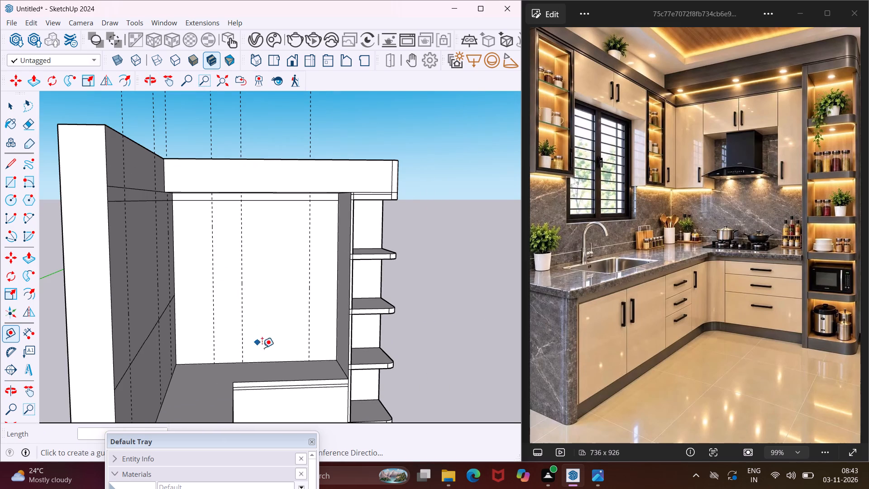
pyautogui.click(275, 363)
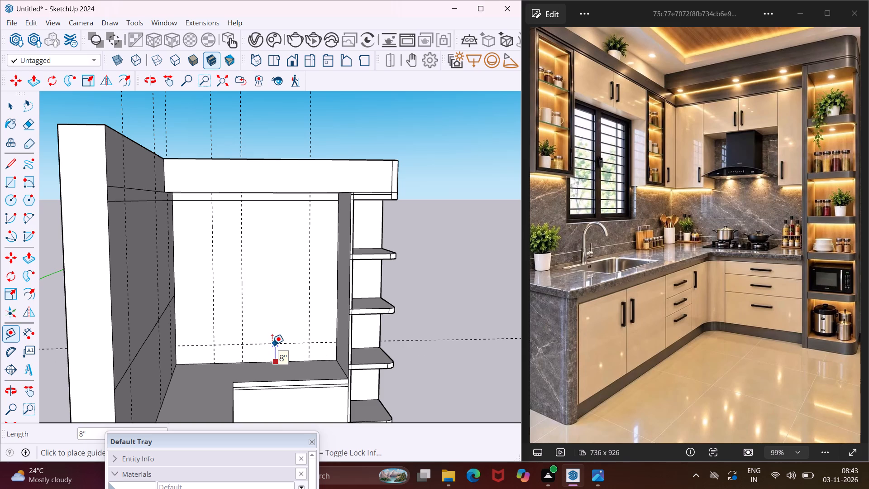
pyautogui.write("2'")
pyautogui.press('6')
pyautogui.hotkey('shift', '"')
pyautogui.press('Return')
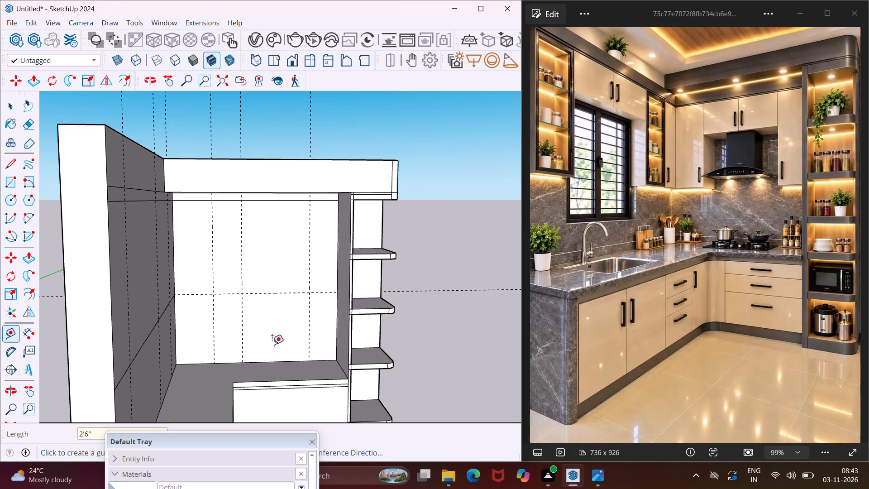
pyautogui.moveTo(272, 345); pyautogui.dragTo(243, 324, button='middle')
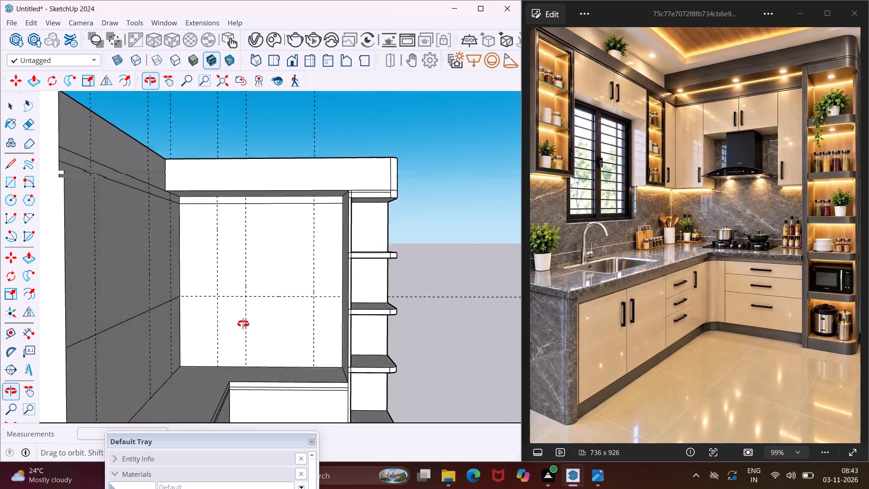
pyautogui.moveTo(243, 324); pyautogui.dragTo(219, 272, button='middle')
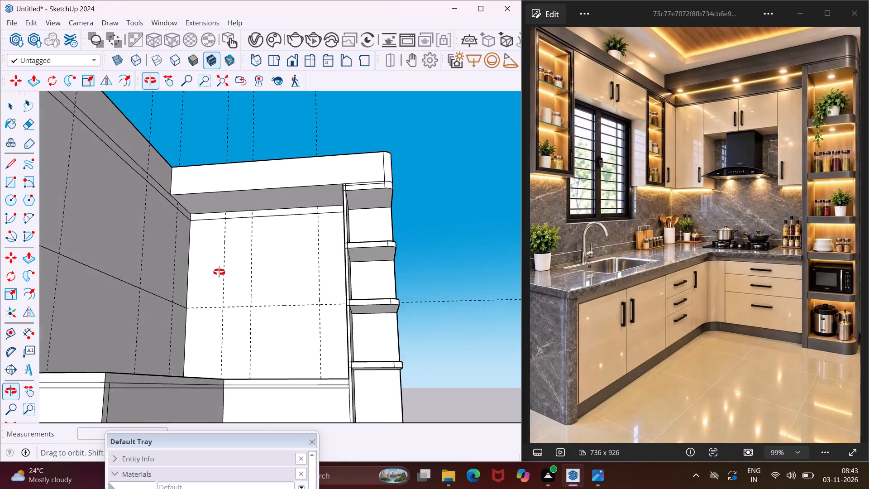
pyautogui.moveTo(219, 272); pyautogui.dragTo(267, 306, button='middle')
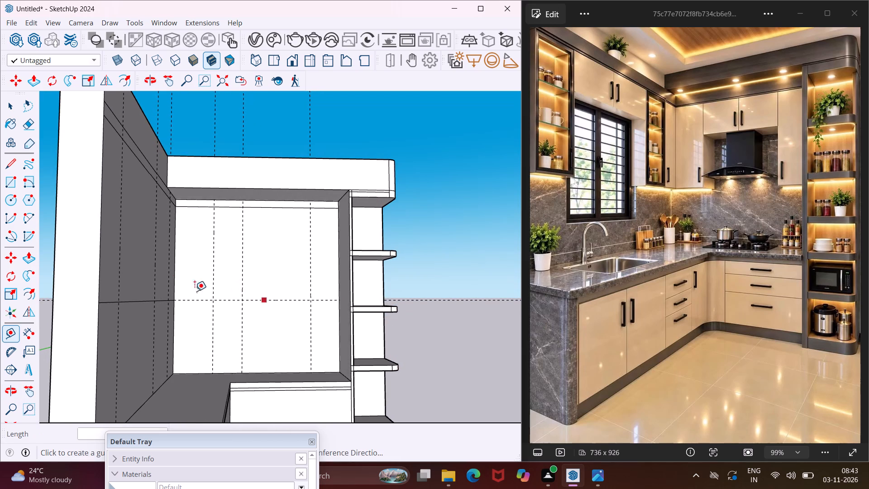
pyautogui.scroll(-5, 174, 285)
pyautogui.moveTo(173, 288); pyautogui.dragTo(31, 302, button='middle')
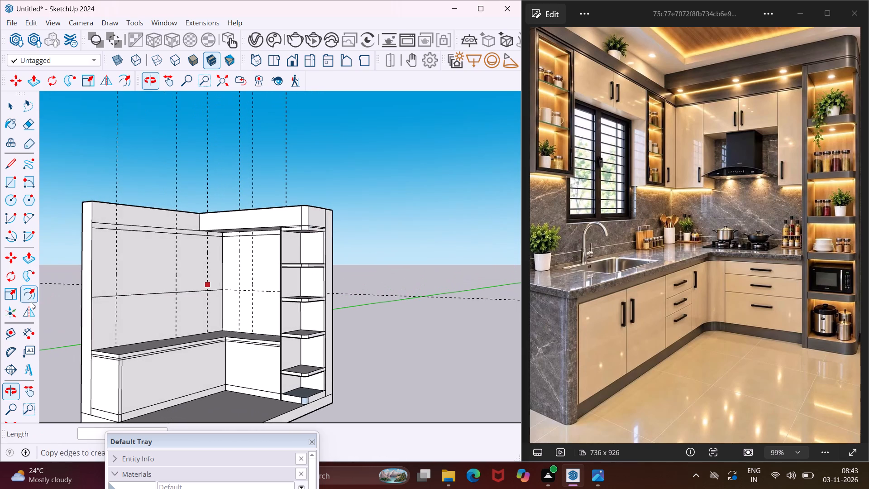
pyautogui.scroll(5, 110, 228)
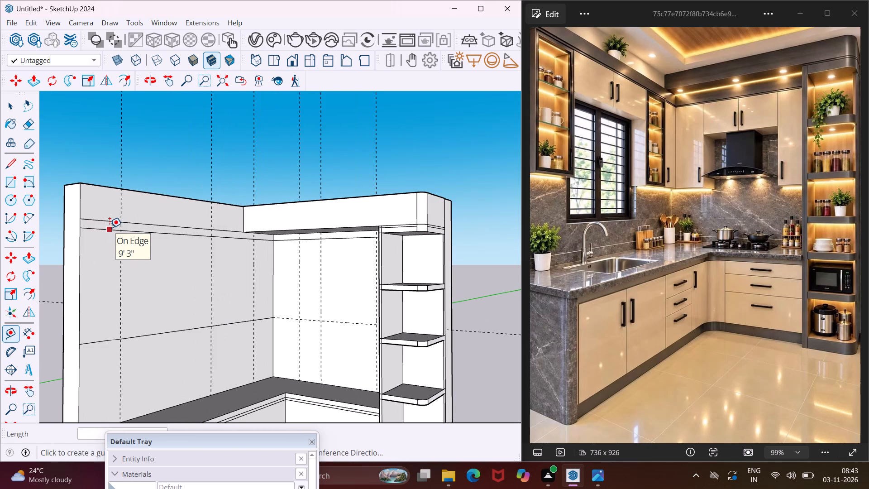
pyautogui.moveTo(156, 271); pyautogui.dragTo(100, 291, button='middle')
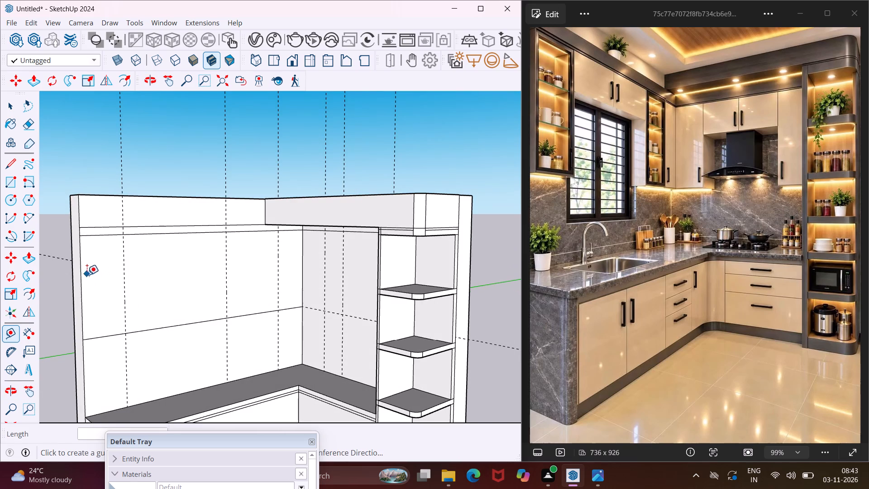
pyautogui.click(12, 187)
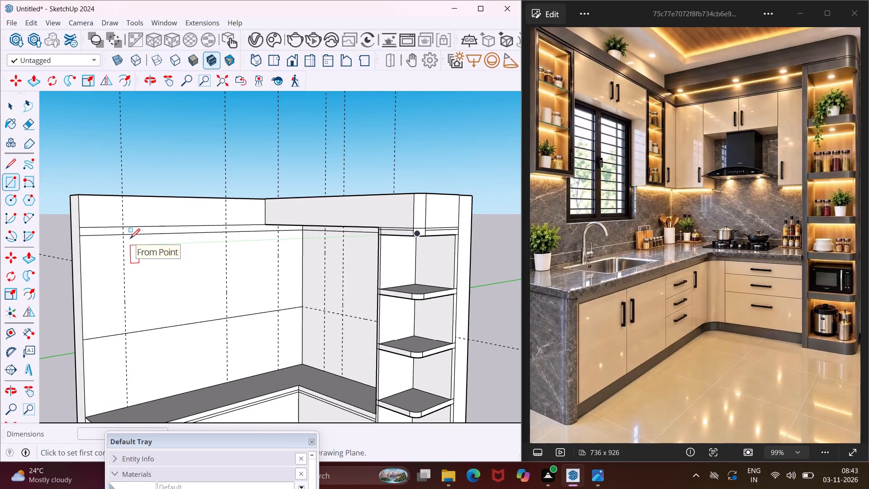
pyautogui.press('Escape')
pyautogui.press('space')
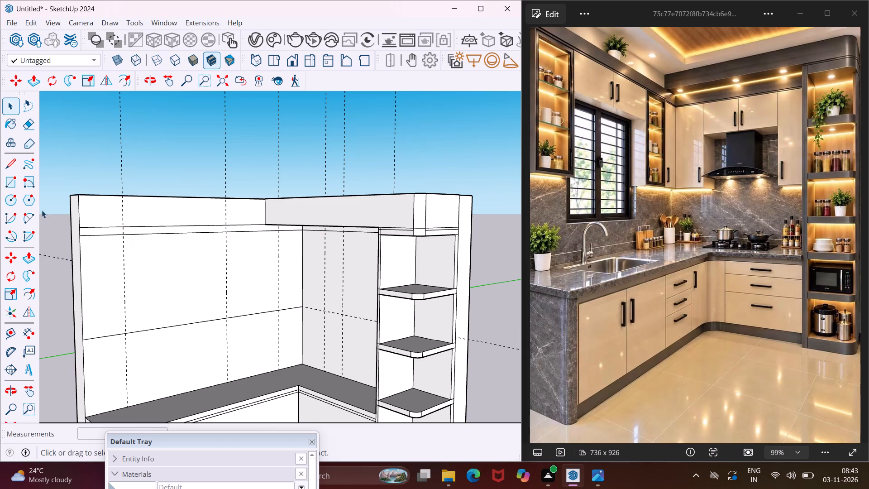
# Place a horizontal guide on the long wall about 1' 1 7/8" below the lower line of the narrow upper band.
pyautogui.click(5, 327)
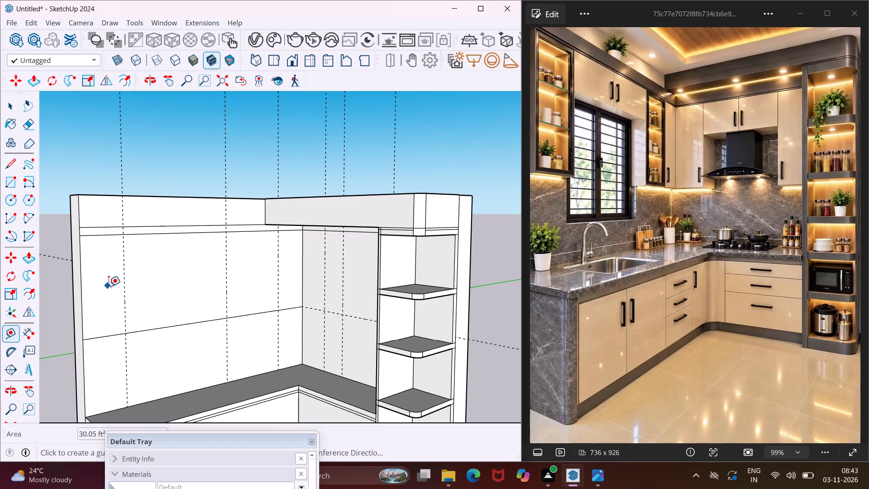
pyautogui.scroll(6, 149, 232)
pyautogui.click(151, 232)
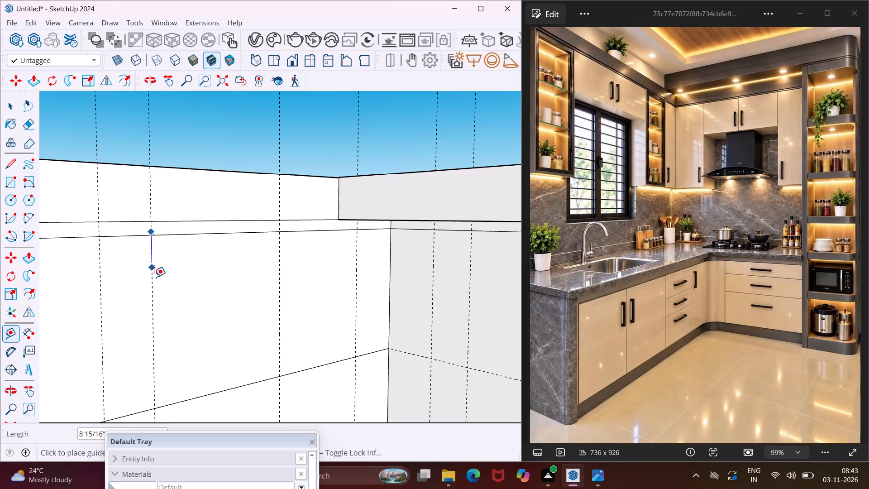
pyautogui.press('Escape')
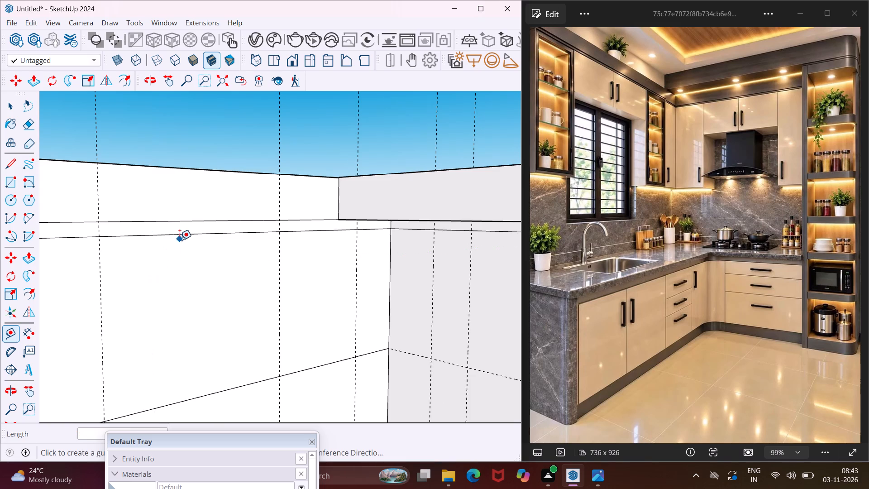
pyautogui.click(192, 235)
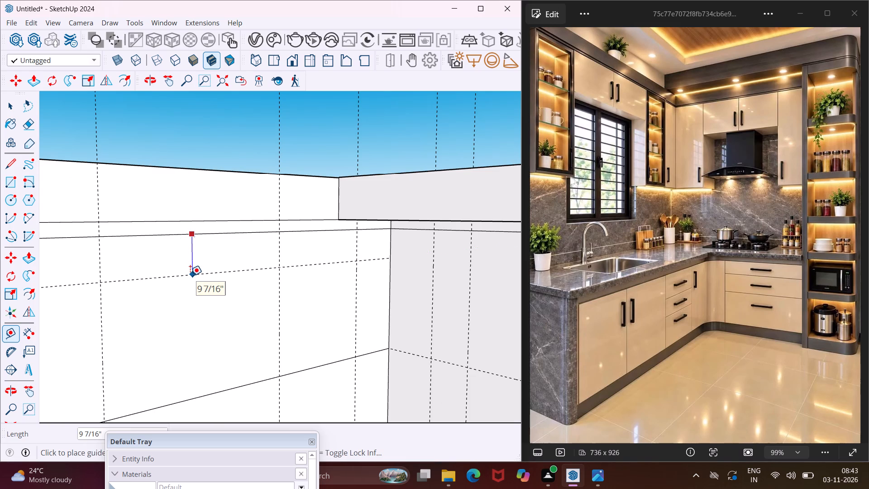
pyautogui.scroll(-3, 194, 273)
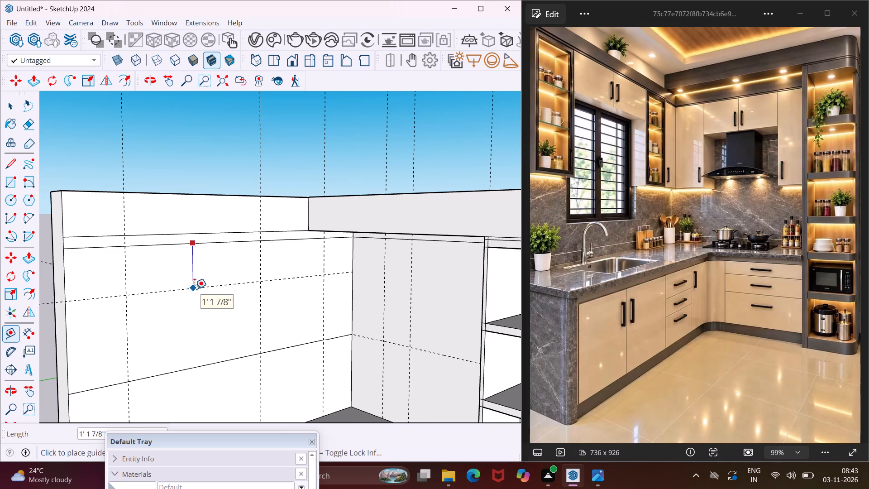
pyautogui.click(195, 289)
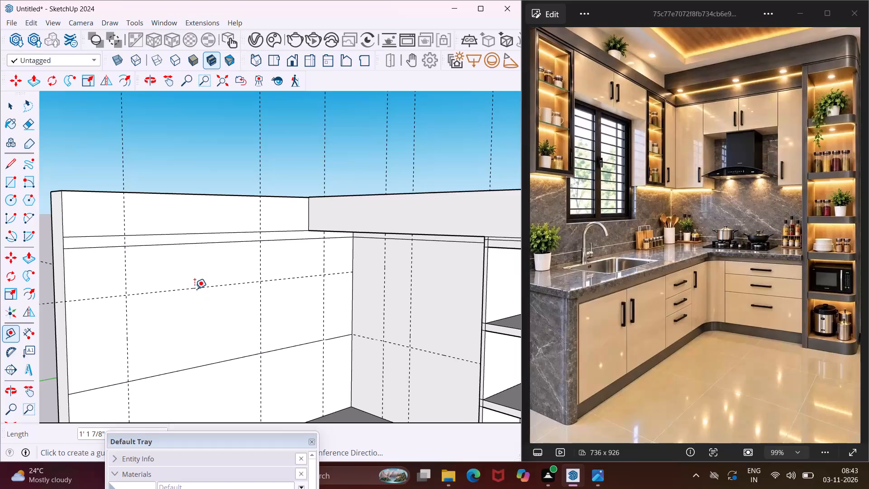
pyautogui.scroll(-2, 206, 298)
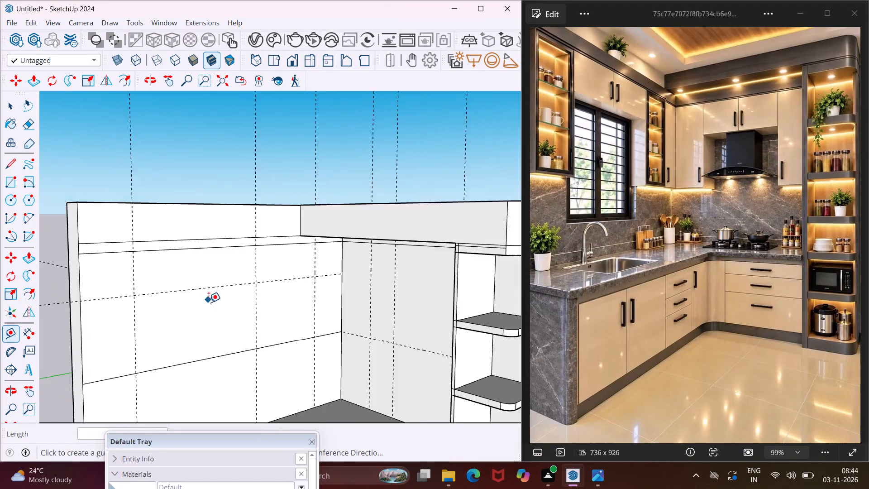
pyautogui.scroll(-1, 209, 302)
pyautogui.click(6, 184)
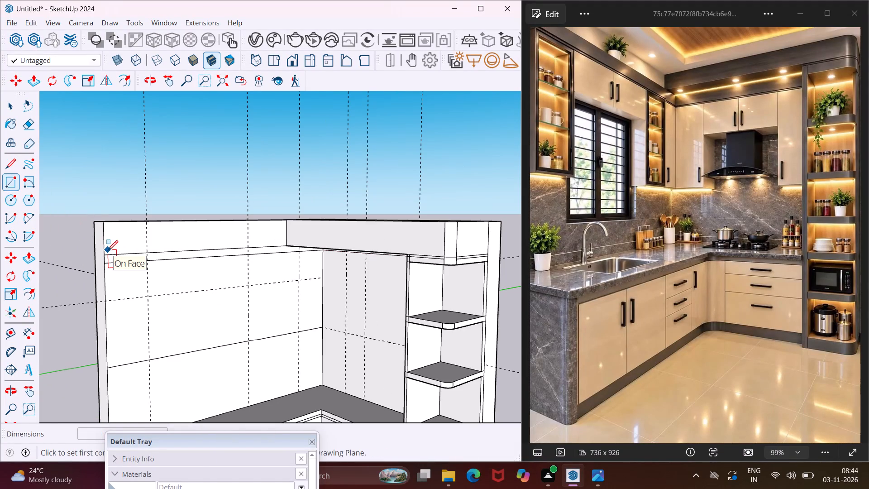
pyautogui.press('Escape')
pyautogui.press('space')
# Extrude the narrow upper band on the long wall outward by 1'6".
pyautogui.scroll(8, 263, 254)
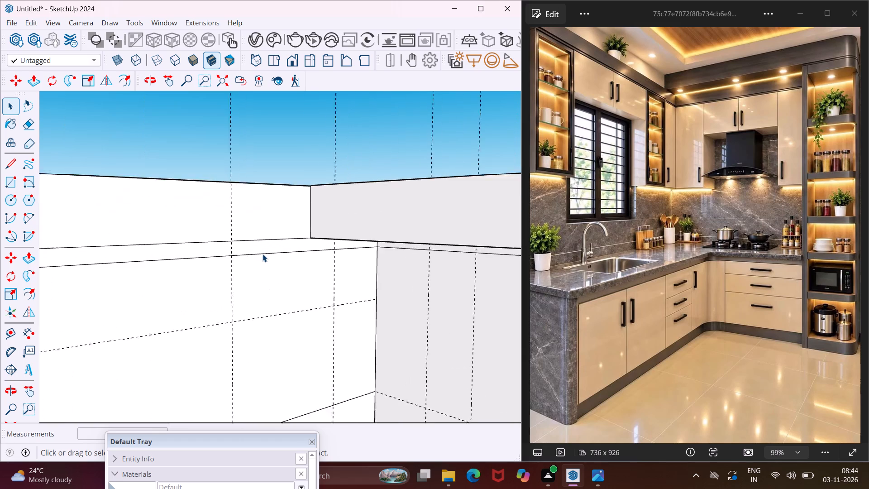
pyautogui.scroll(1, 263, 254)
pyautogui.moveTo(269, 248); pyautogui.dragTo(353, 228, button='middle')
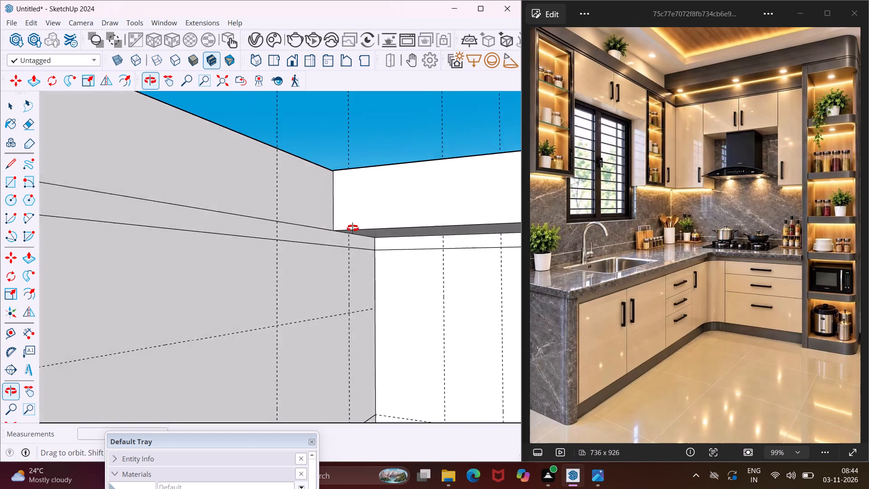
pyautogui.moveTo(353, 228); pyautogui.dragTo(358, 230, button='middle')
pyautogui.scroll(-4, 353, 234)
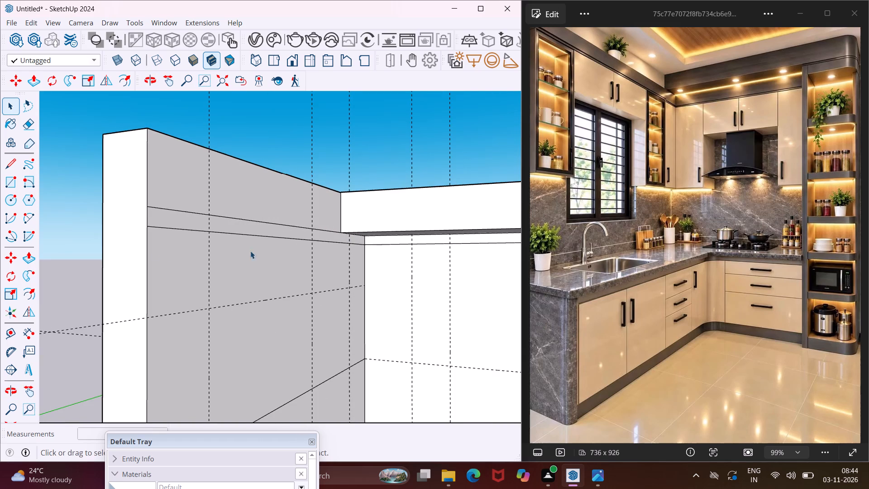
pyautogui.click(155, 222)
pyautogui.press('p')
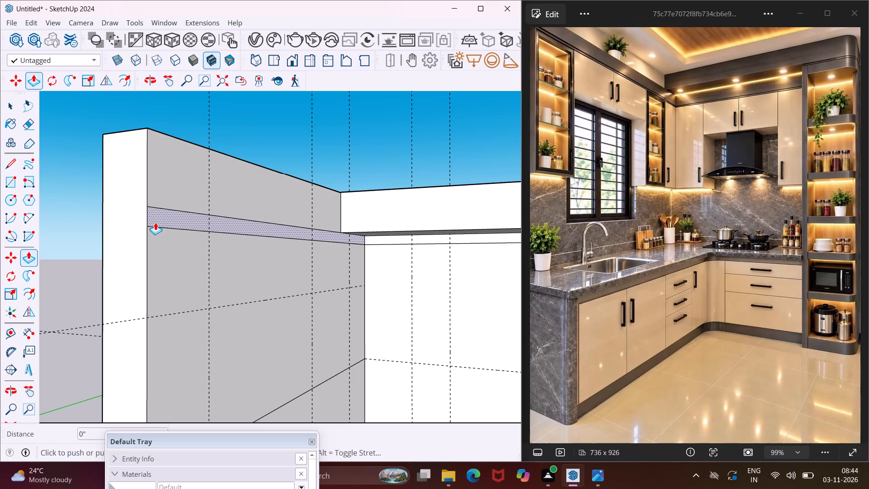
pyautogui.click(155, 222)
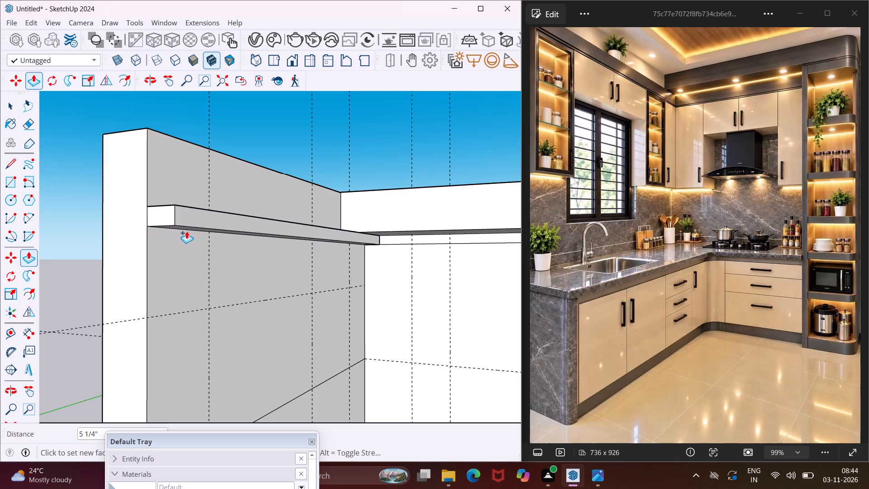
pyautogui.write("1'")
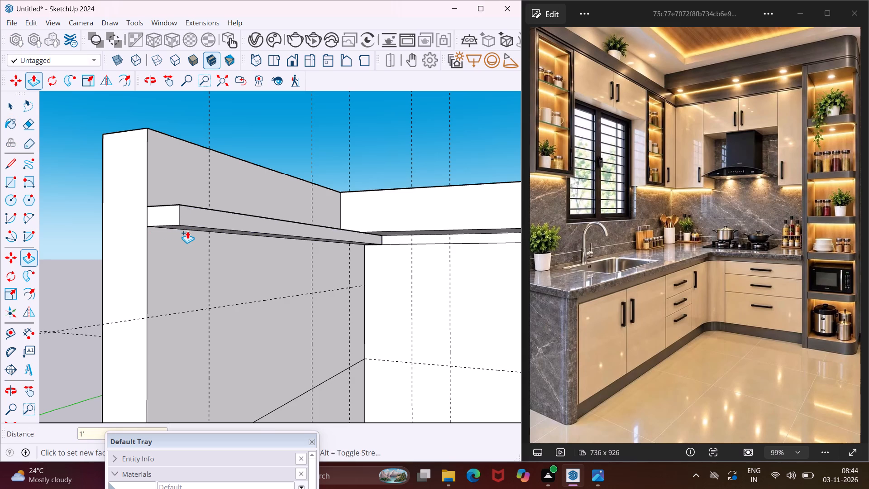
pyautogui.press('6')
pyautogui.hotkey('shift', '"')
pyautogui.press('Return')
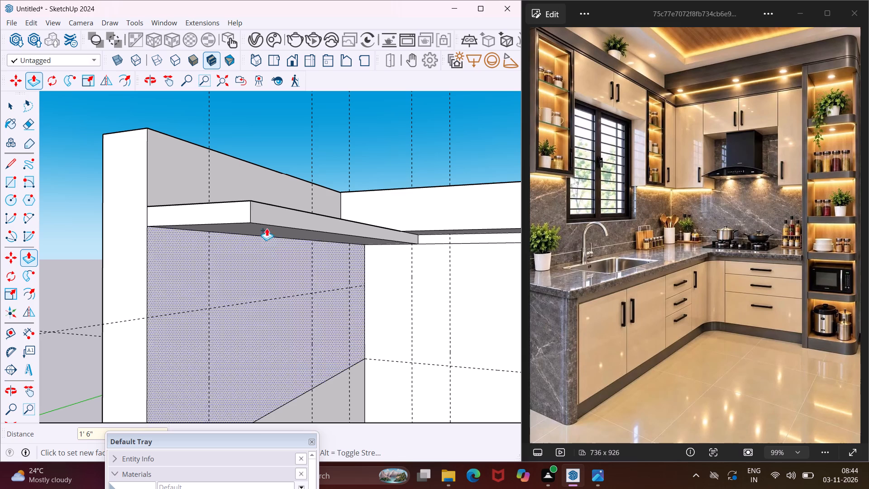
# Push the front face of the long wall's projecting band back by 2".
pyautogui.moveTo(335, 235); pyautogui.dragTo(411, 211, button='middle')
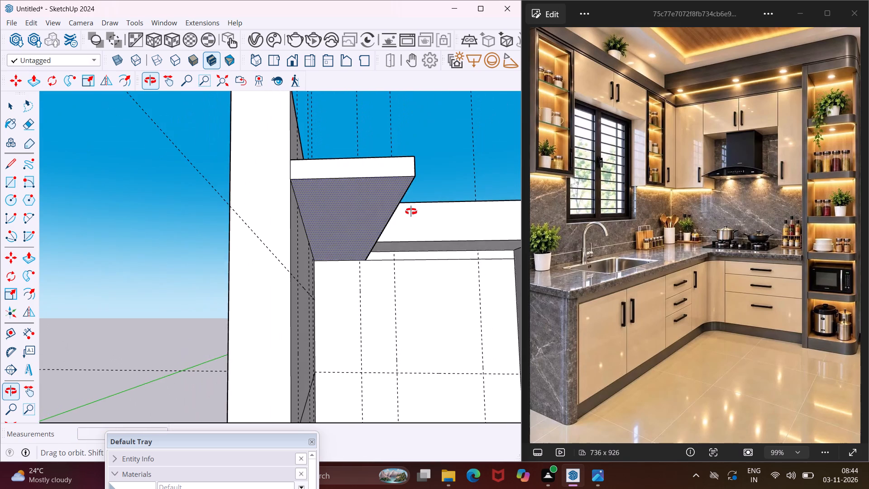
pyautogui.moveTo(411, 211); pyautogui.dragTo(319, 235, button='middle')
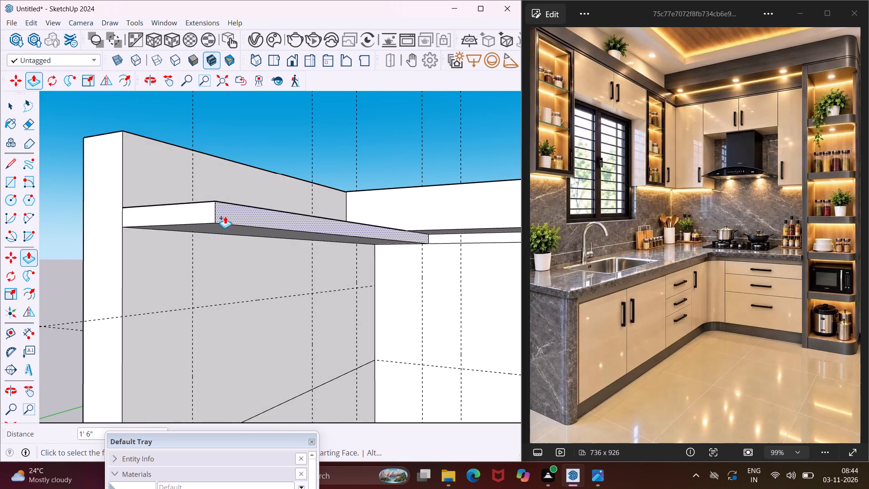
pyautogui.click(225, 216)
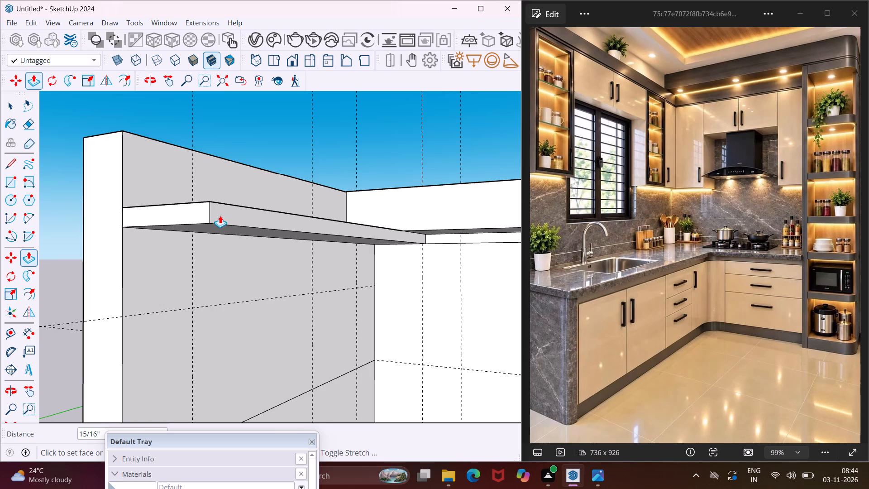
pyautogui.write('2"')
pyautogui.press('Return')
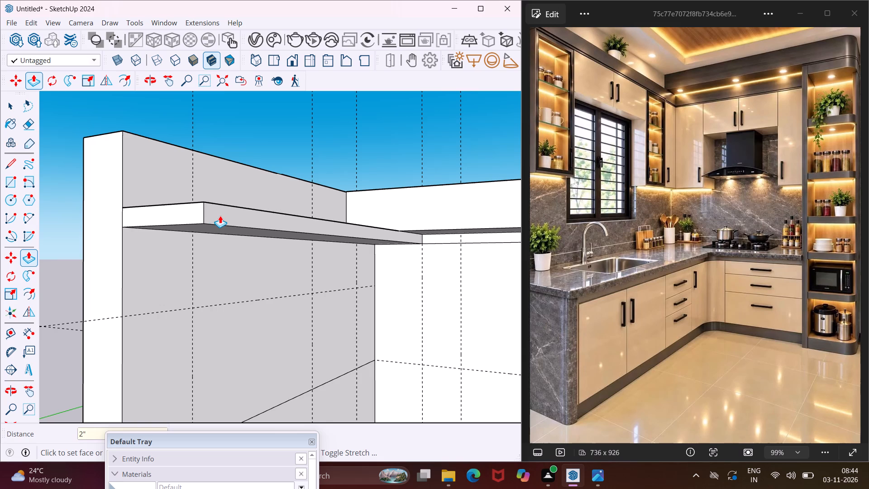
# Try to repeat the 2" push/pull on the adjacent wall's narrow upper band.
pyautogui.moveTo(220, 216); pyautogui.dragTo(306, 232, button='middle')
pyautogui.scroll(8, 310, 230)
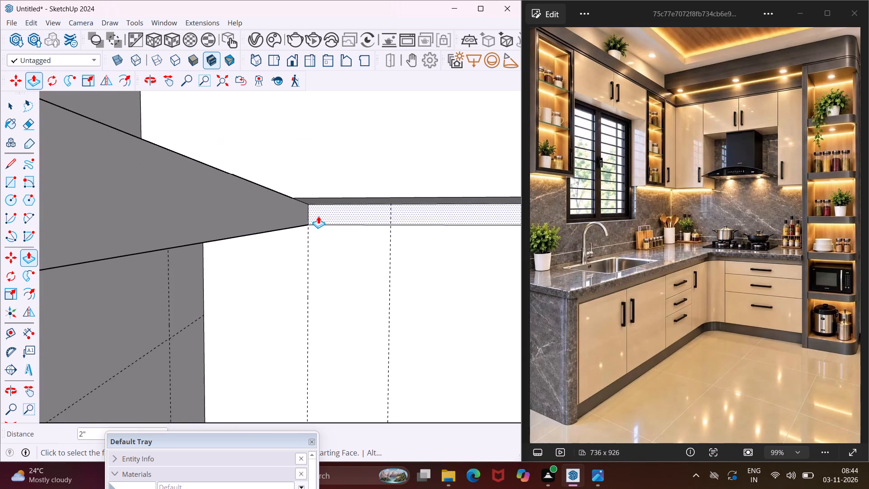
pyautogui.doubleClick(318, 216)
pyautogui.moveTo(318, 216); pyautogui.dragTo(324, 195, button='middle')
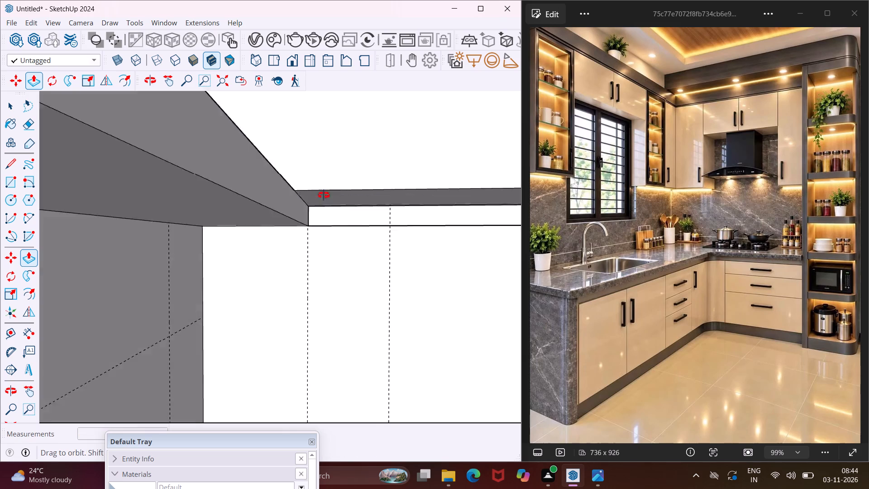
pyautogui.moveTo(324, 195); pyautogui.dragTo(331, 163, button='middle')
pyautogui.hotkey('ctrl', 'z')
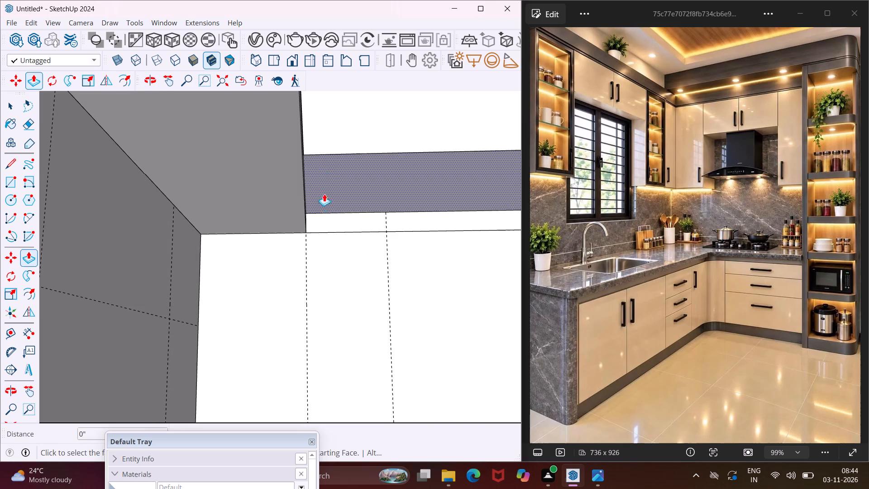
# Extrude the narrow upper band on the adjacent wall outward by 1'4".
pyautogui.scroll(3, 340, 216)
pyautogui.click(341, 218)
pyautogui.scroll(-2, 315, 204)
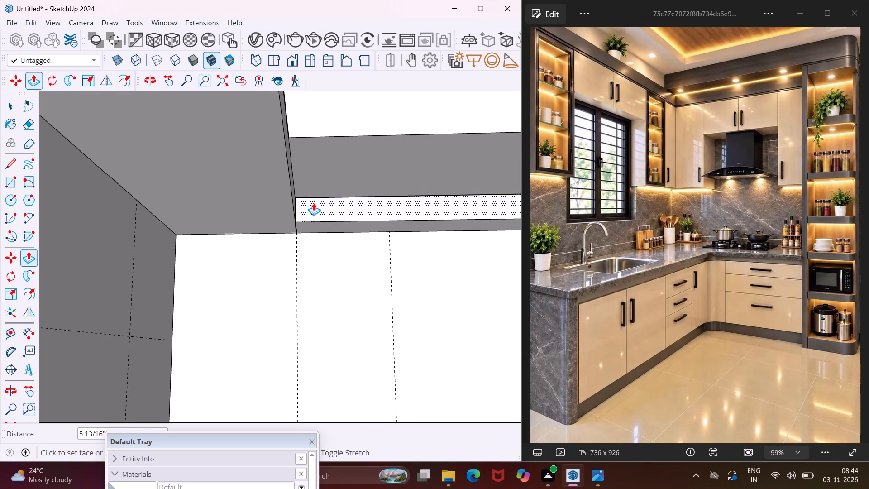
pyautogui.write('1\'4"')
pyautogui.press('Return')
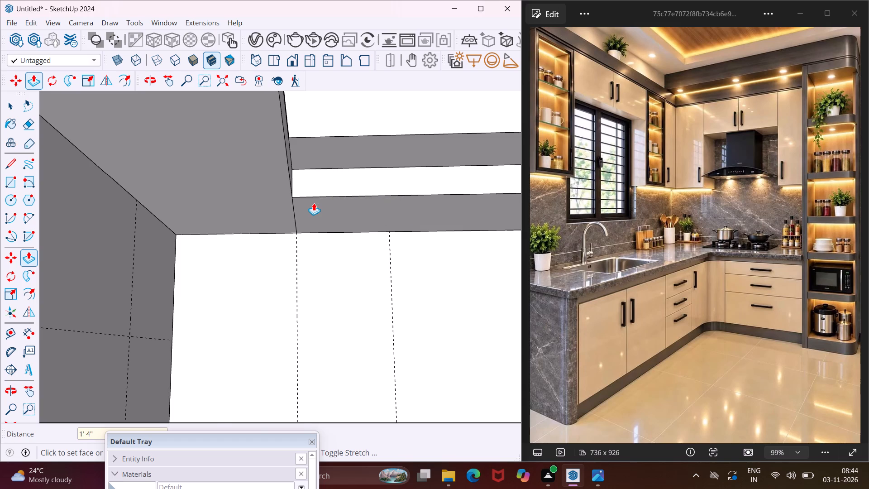
# Extrude the underside of the long wall's projecting band downward by 0.75".
pyautogui.scroll(-11, 314, 203)
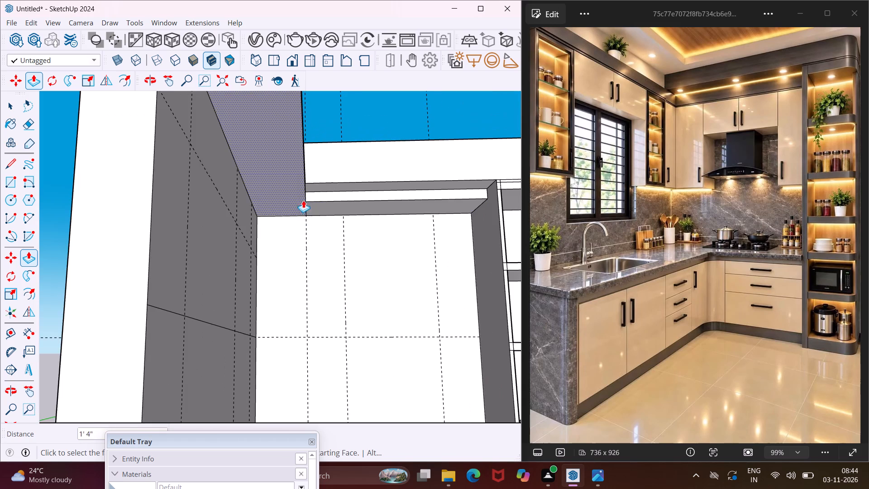
pyautogui.scroll(2, 289, 182)
pyautogui.moveTo(289, 182); pyautogui.dragTo(279, 186, button='middle')
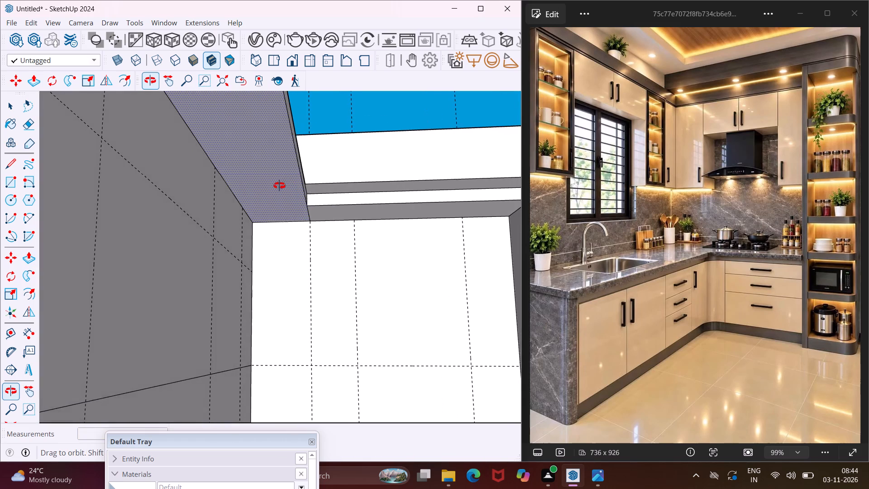
pyautogui.moveTo(279, 186); pyautogui.dragTo(275, 235, button='middle')
pyautogui.scroll(3, 266, 220)
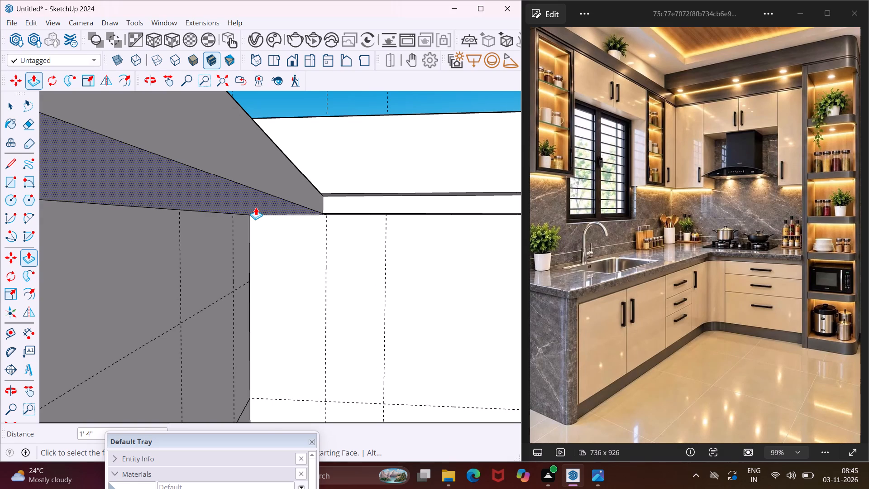
pyautogui.click(254, 204)
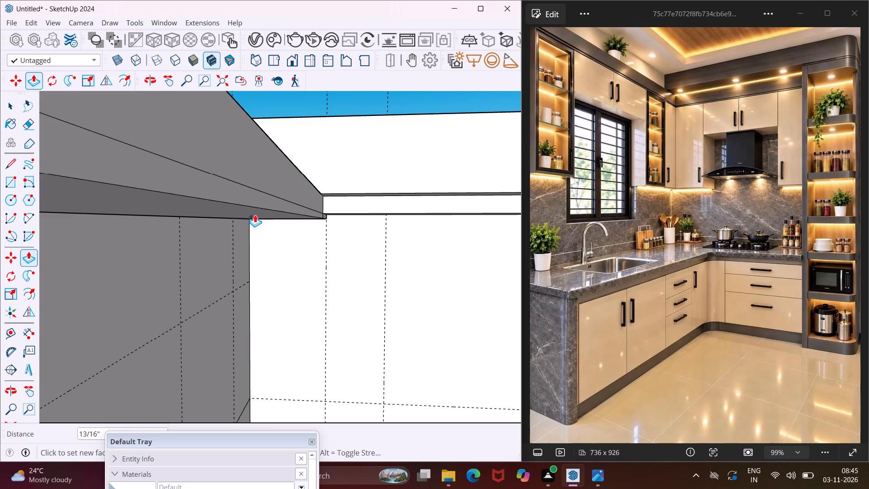
pyautogui.write('.75"')
pyautogui.press('Return')
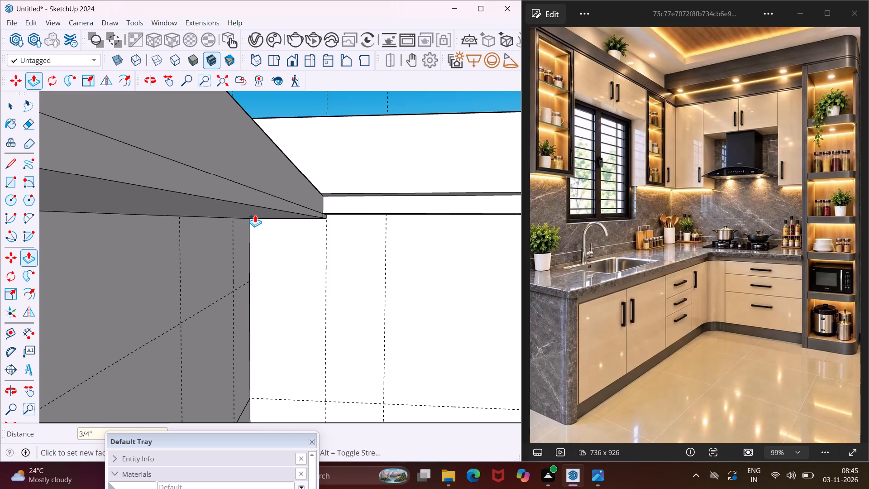
# Extrude the underside of the adjacent wall's projecting band by the same 3/4".
pyautogui.scroll(6, 348, 215)
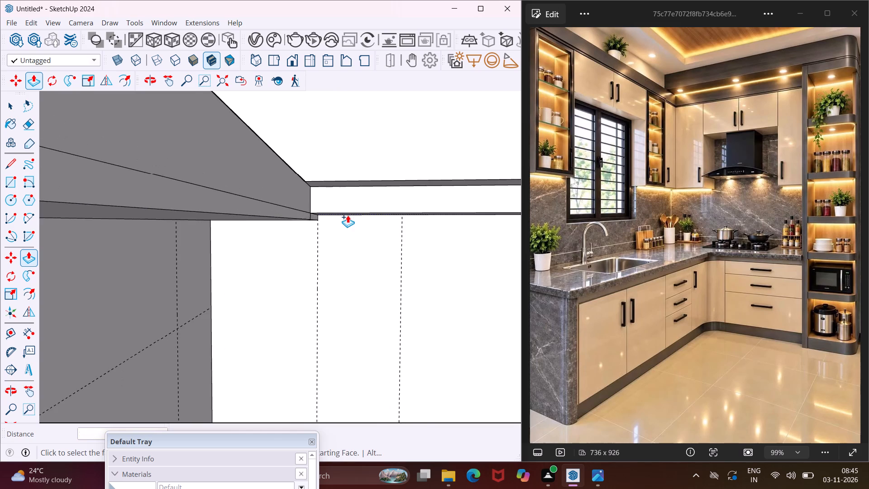
pyautogui.scroll(2, 348, 215)
pyautogui.moveTo(348, 215); pyautogui.dragTo(313, 161, button='middle')
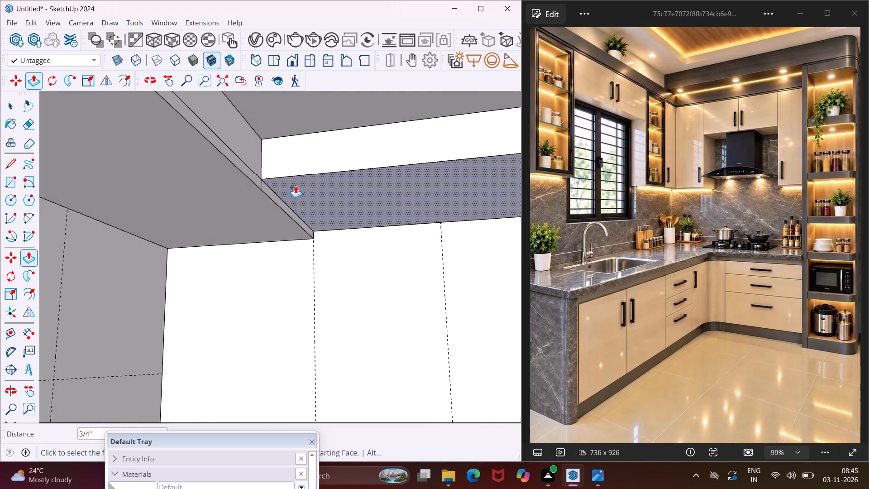
pyautogui.doubleClick(296, 186)
pyautogui.scroll(-3, 253, 193)
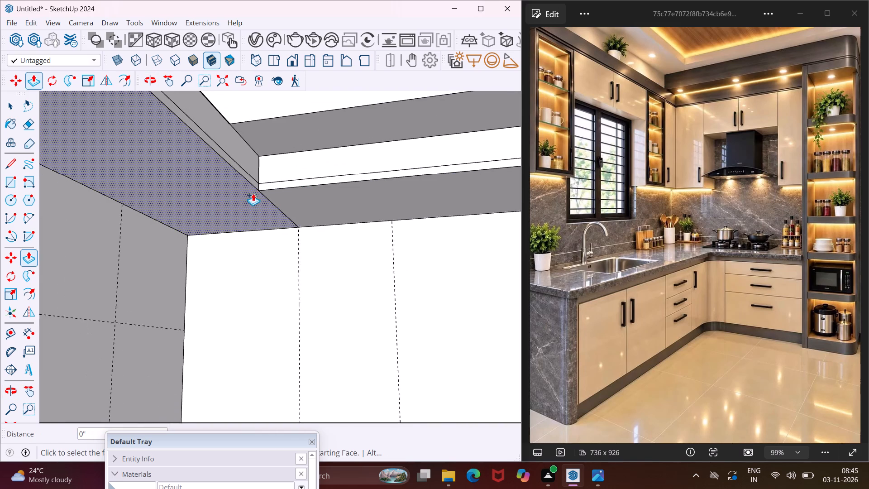
pyautogui.scroll(-16, 253, 193)
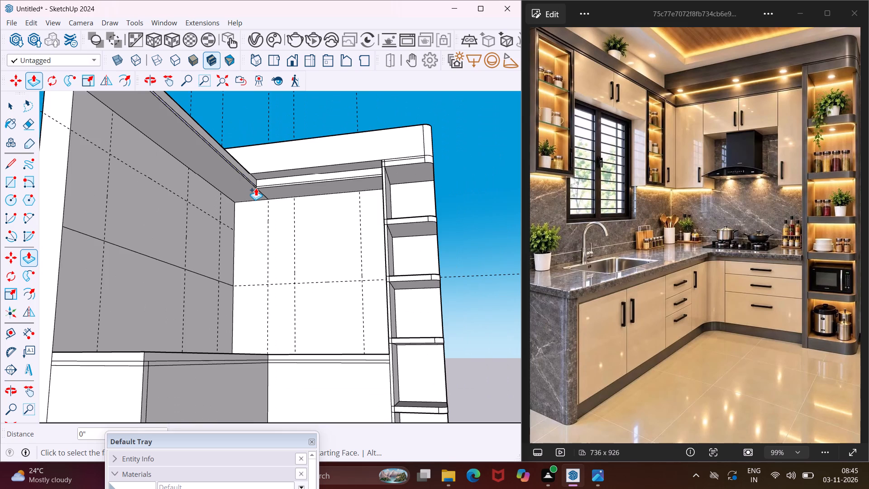
pyautogui.scroll(-2, 256, 188)
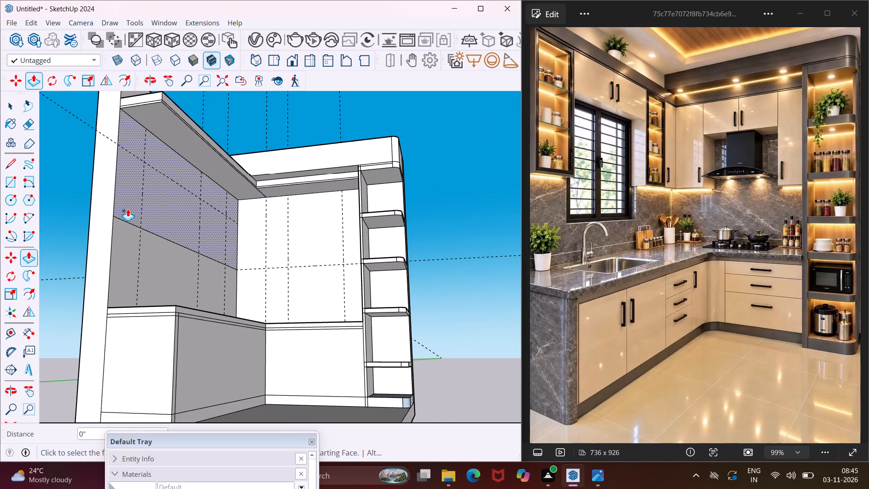
pyautogui.press('Escape')
pyautogui.press('space')
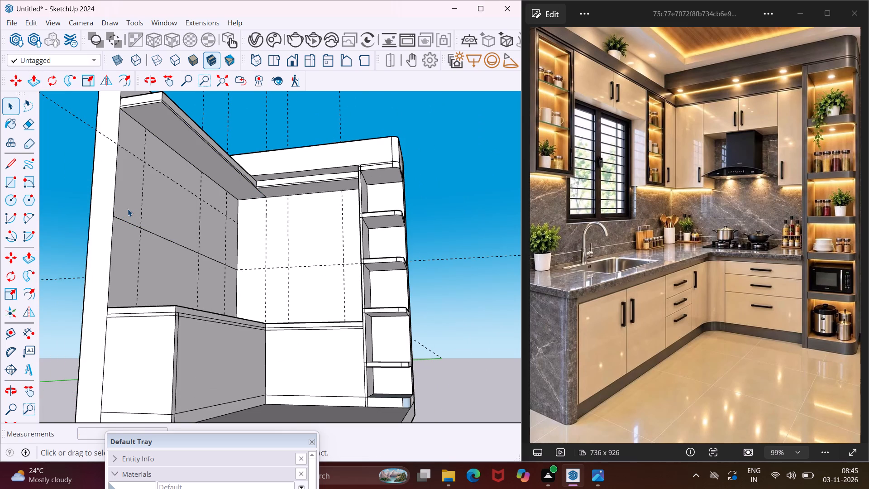
# Draw a rectangle about 1' 4 3/4" wide on the long wall, from its open end under the band to the first vertical guide and solid horizontal line.
pyautogui.click(3, 181)
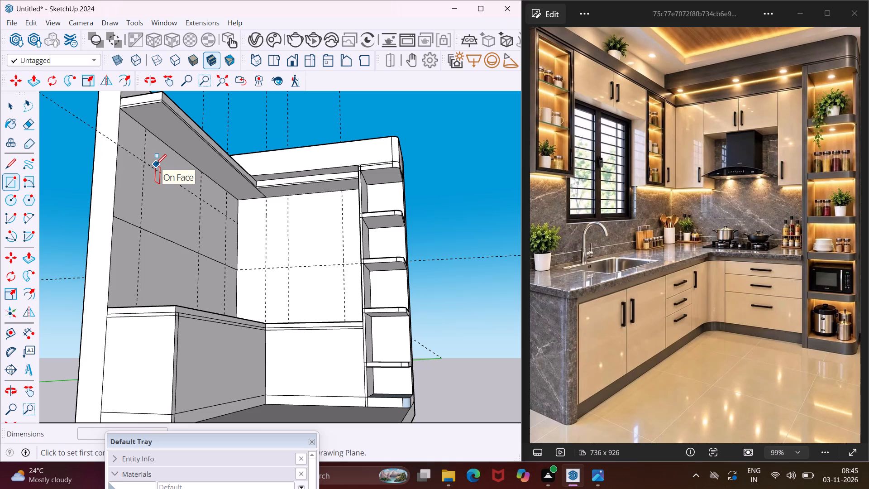
pyautogui.moveTo(156, 164); pyautogui.dragTo(114, 175, button='middle')
pyautogui.scroll(3, 109, 135)
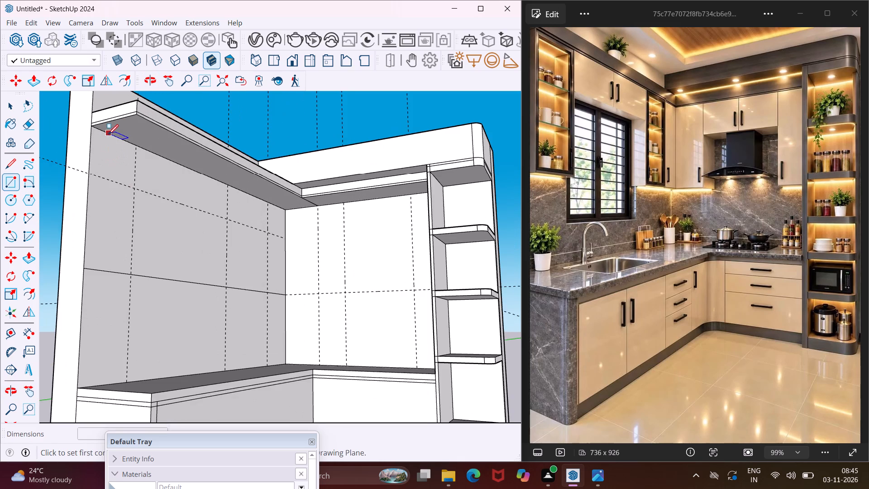
pyautogui.click(95, 129)
pyautogui.click(133, 274)
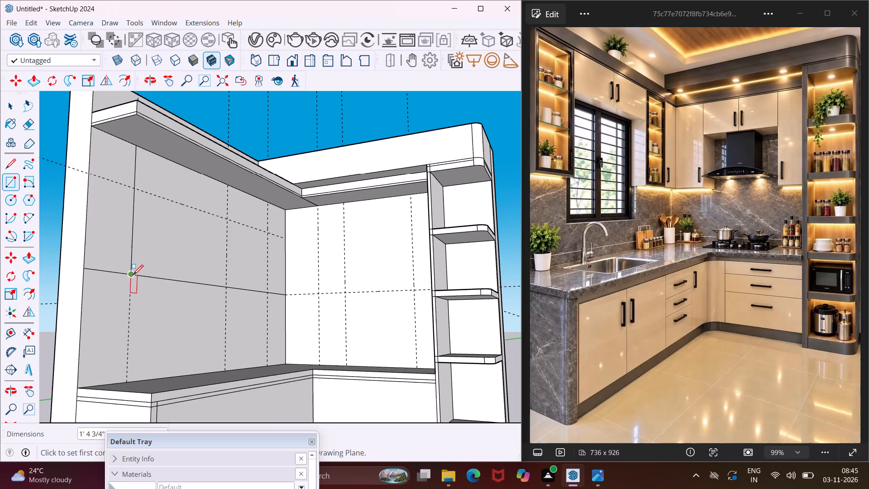
# Draw a 4' wide rectangle under the long wall's band, between the first and second vertical guides and down to the horizontal guide.
pyautogui.click(137, 146)
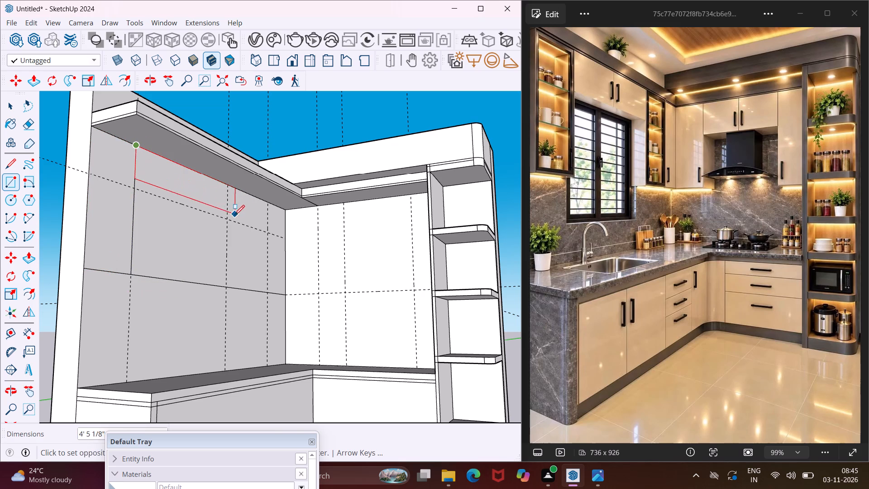
pyautogui.click(228, 219)
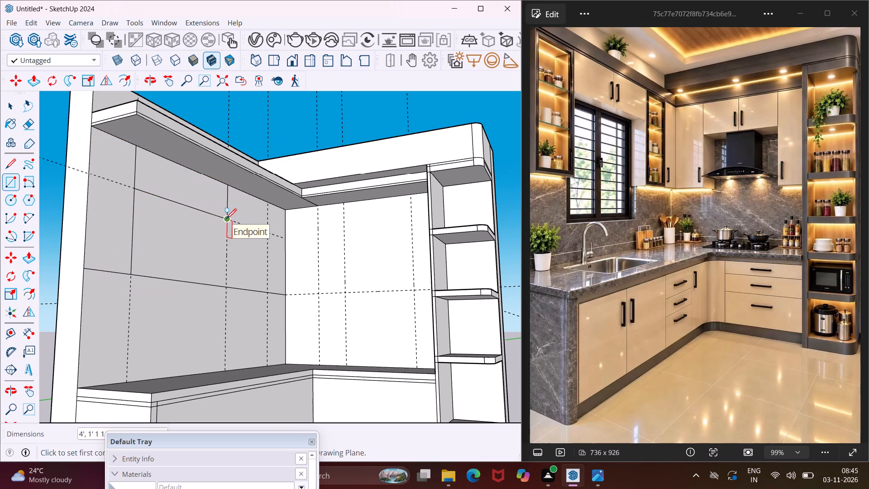
# Draw a 4' wide, about 3' tall rectangle on the long wall, directly below the upper rectangle between the first and second vertical guides.
pyautogui.click(226, 221)
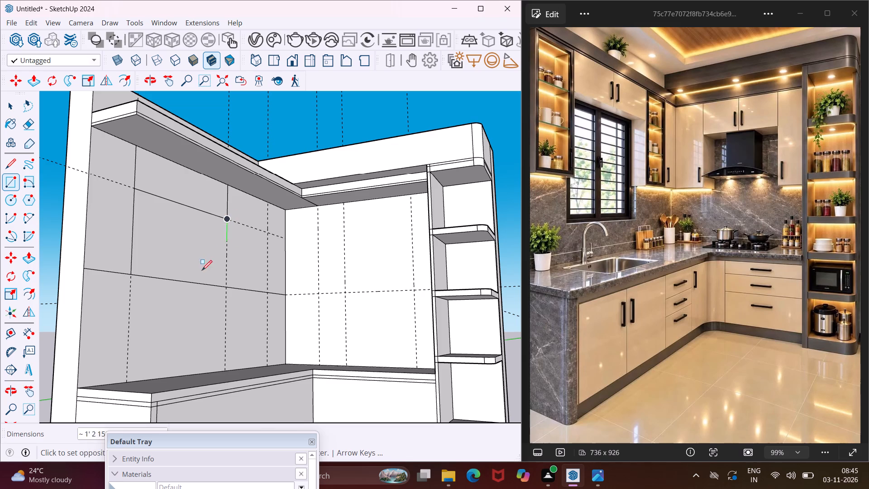
pyautogui.click(130, 320)
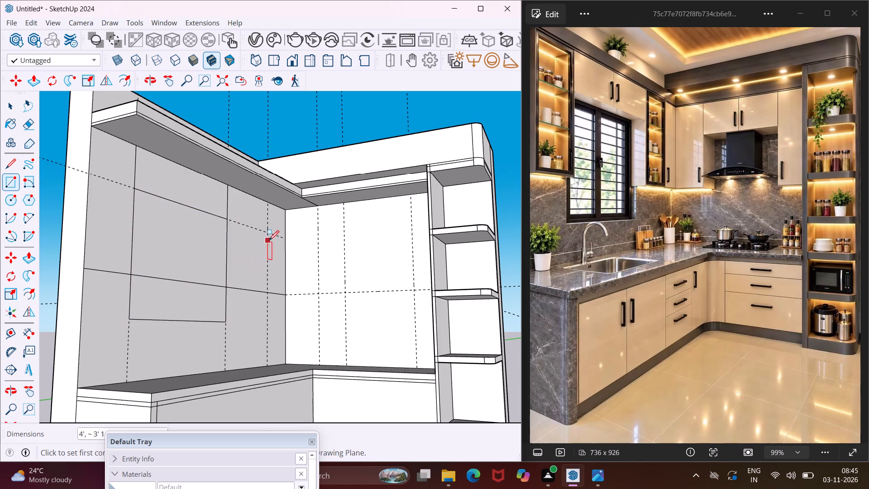
# Draw a rectangle about 2' 6 1/4" wide under the long wall's band, between the second and third vertical guides and down to the solid horizontal line.
pyautogui.scroll(4, 280, 229)
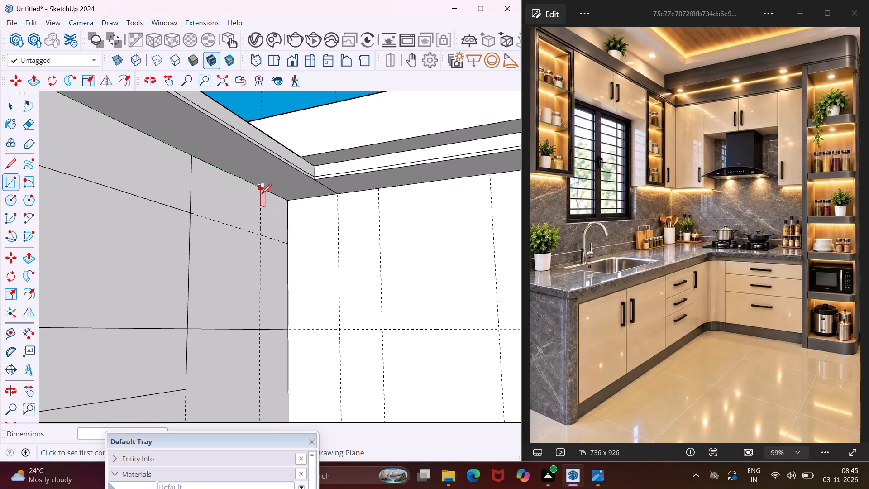
pyautogui.click(261, 191)
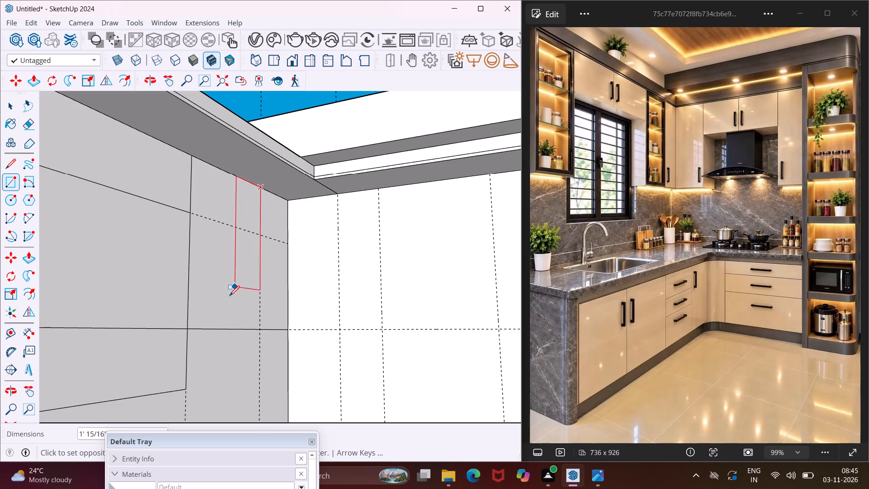
pyautogui.click(188, 330)
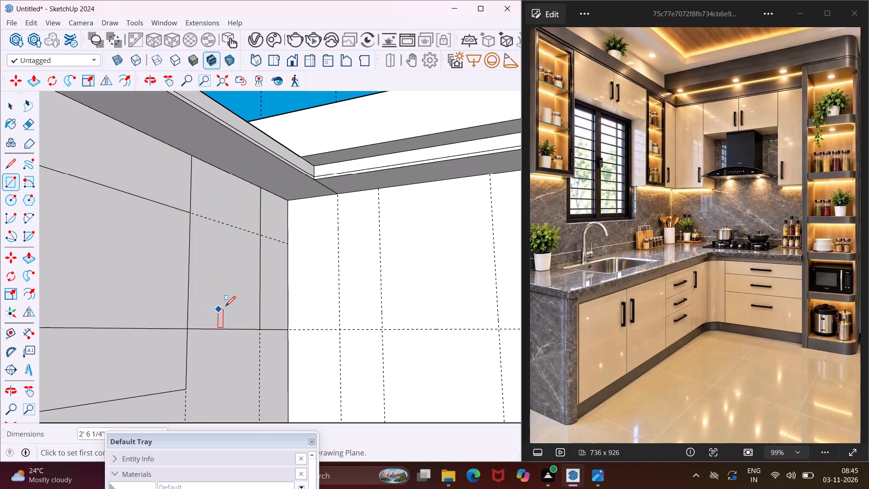
# Draw a narrow rectangle on the long wall from the third vertical guide to the room corner, from the band down to the horizontal line.
pyautogui.click(261, 192)
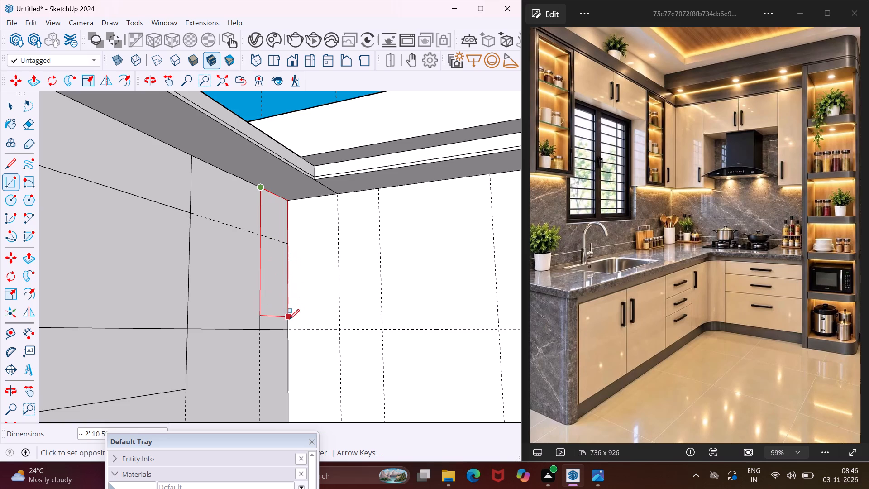
pyautogui.click(288, 328)
pyautogui.moveTo(296, 316); pyautogui.dragTo(346, 320, button='middle')
pyautogui.scroll(-4, 191, 307)
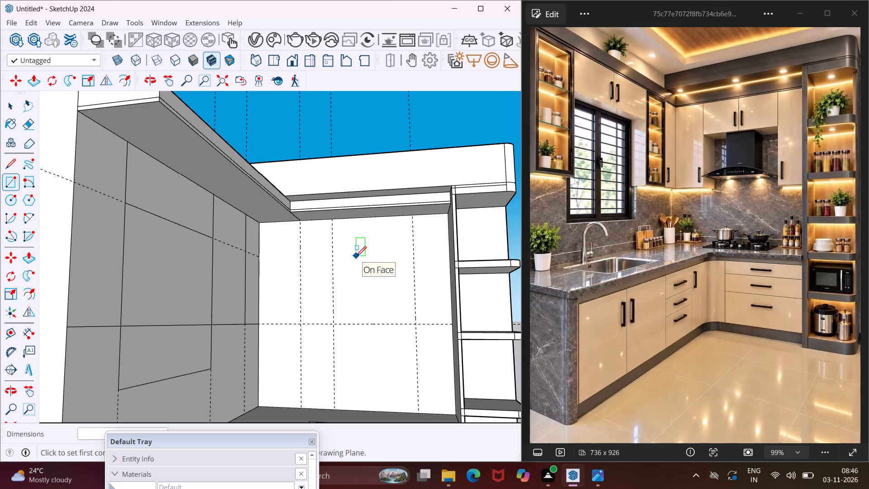
pyautogui.press('Escape')
pyautogui.press('space')
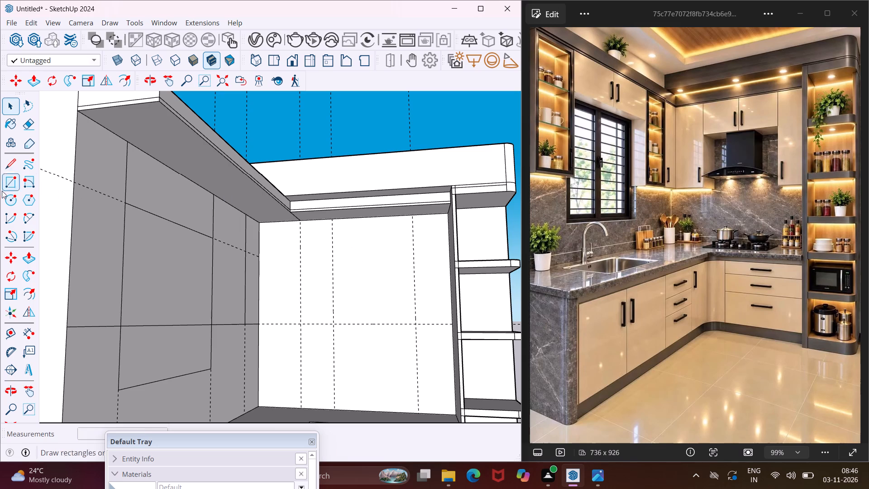
# Place a horizontal guide on the adjacent wall below its band, level with the long wall's upper horizontal guide at the corner.
pyautogui.click(11, 327)
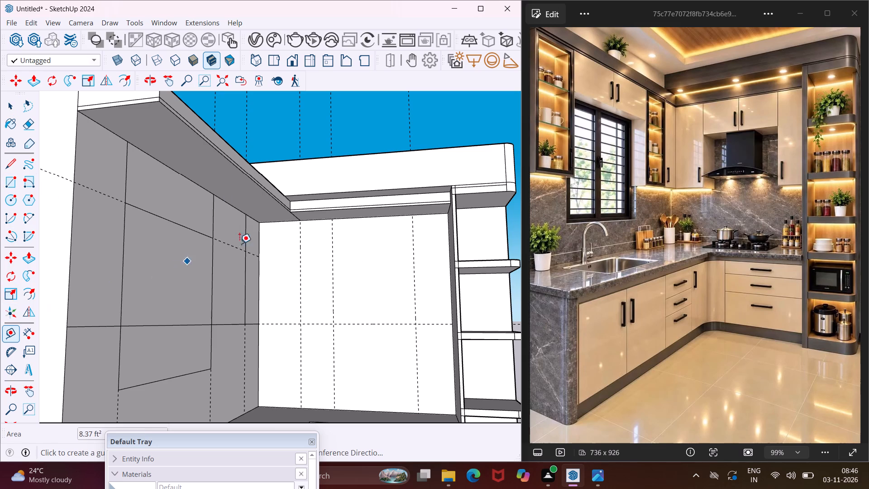
pyautogui.scroll(11, 287, 222)
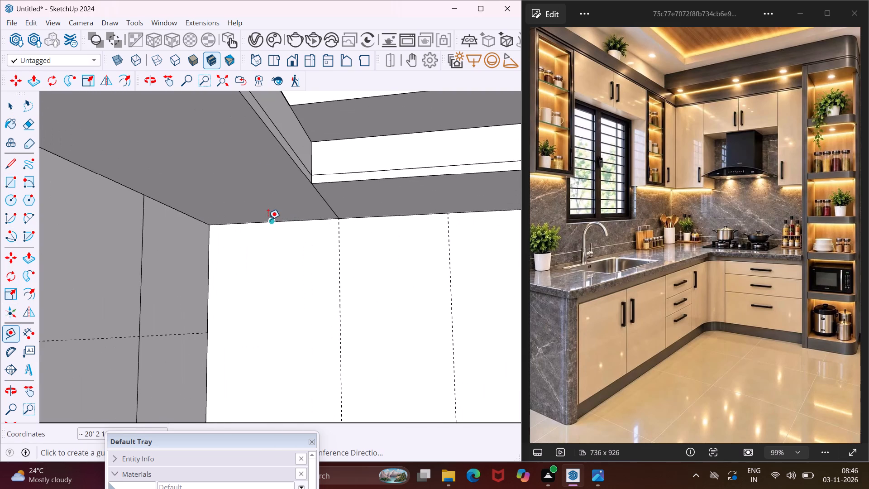
pyautogui.click(259, 222)
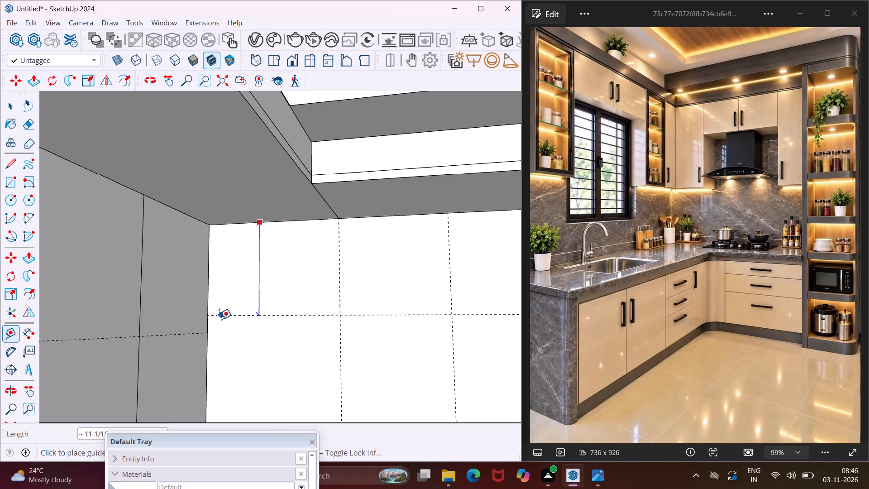
pyautogui.click(209, 332)
pyautogui.scroll(-4, 184, 316)
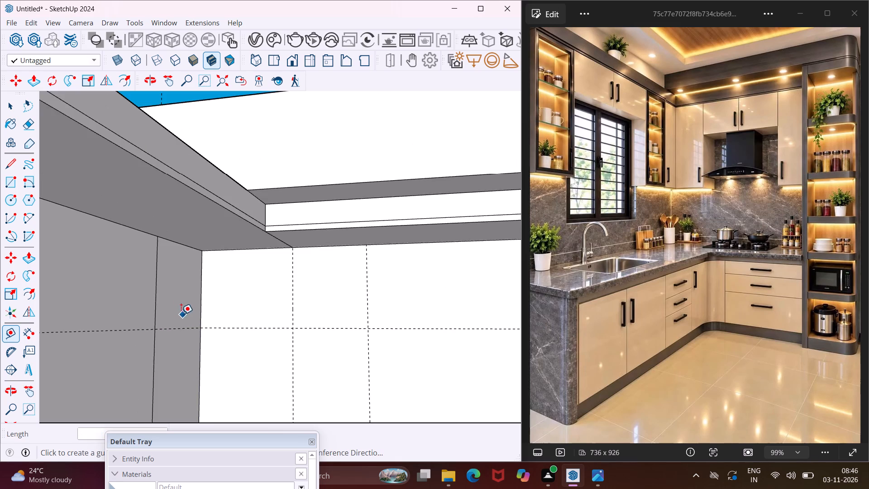
pyautogui.scroll(-11, 172, 311)
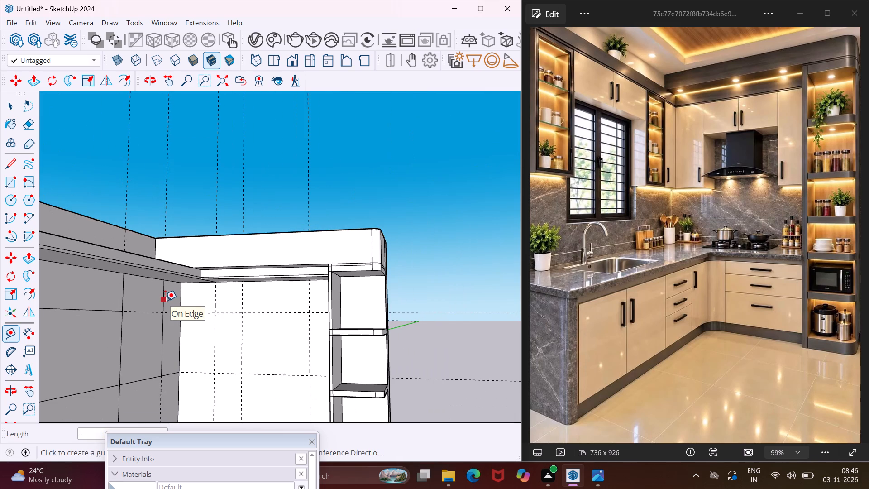
# Draw a rectangle about 2' 4" wide under the adjacent wall's band, between its second and third vertical guides and down to the upper horizontal guide.
pyautogui.click(19, 187)
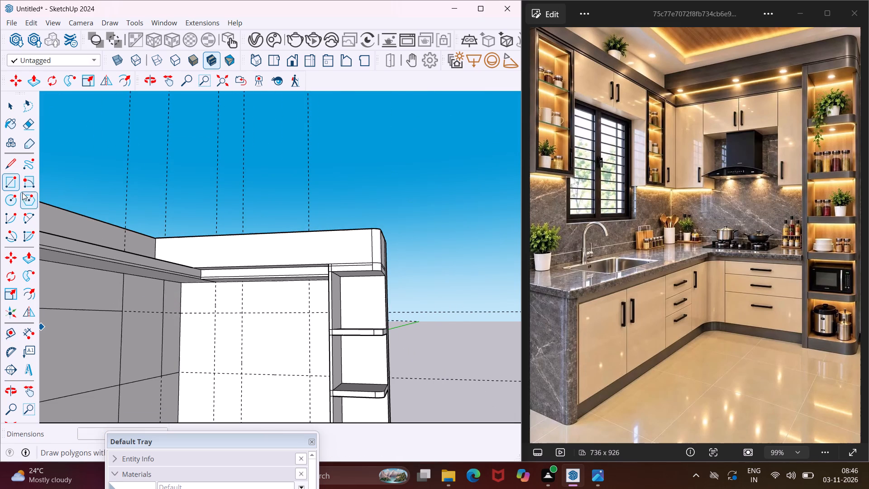
pyautogui.moveTo(256, 297); pyautogui.dragTo(300, 304, button='middle')
pyautogui.scroll(4, 300, 304)
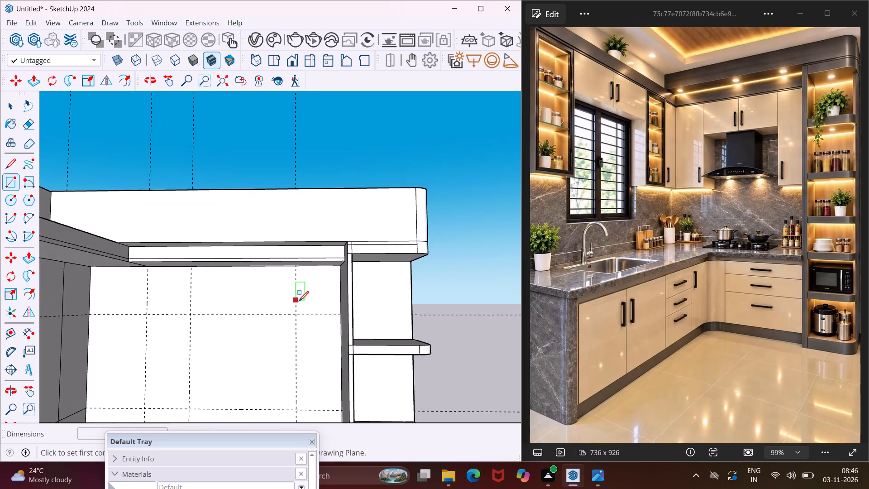
pyautogui.scroll(4, 296, 291)
pyautogui.moveTo(296, 291); pyautogui.dragTo(323, 280, button='middle')
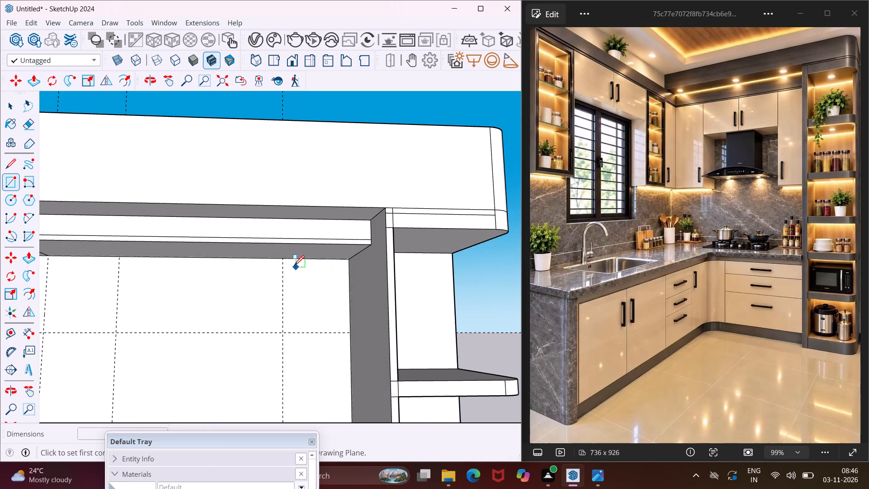
pyautogui.click(283, 259)
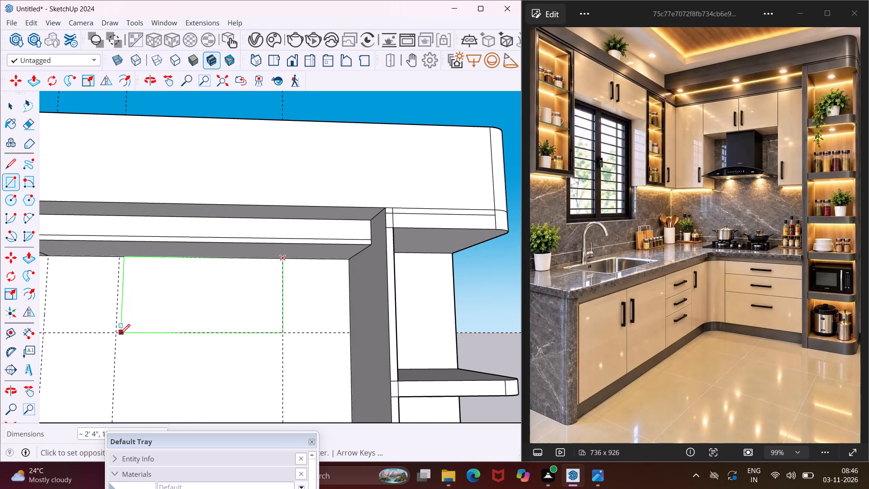
pyautogui.click(119, 334)
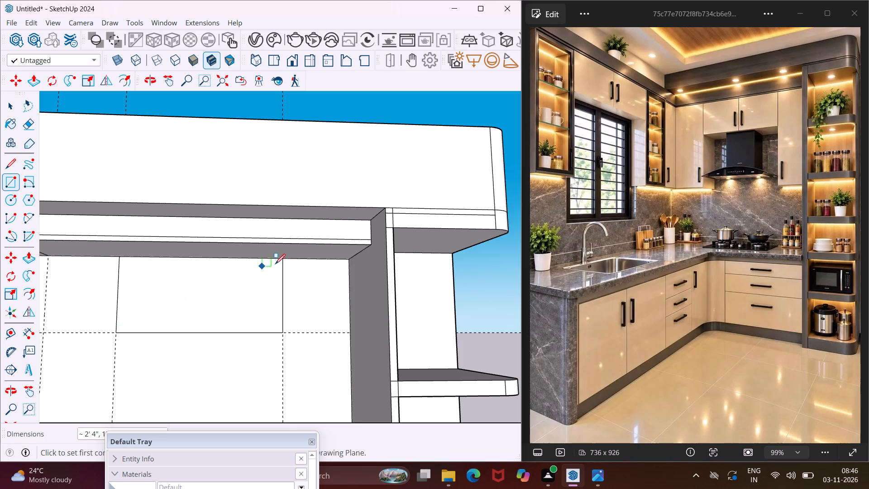
# Draw a rectangle on the adjacent wall from its third vertical guide to the shelf unit's side, from the band down to the lower horizontal guide.
pyautogui.click(282, 261)
pyautogui.scroll(-4, 297, 274)
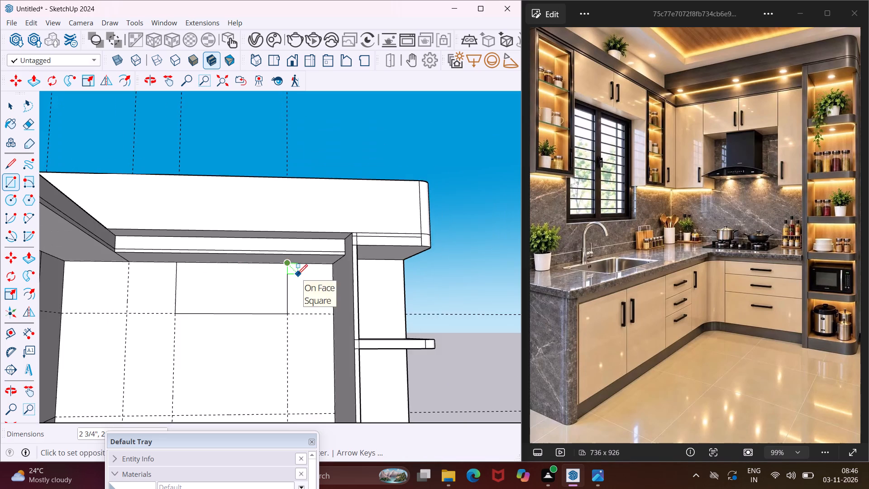
pyautogui.scroll(-4, 297, 274)
pyautogui.scroll(4, 318, 363)
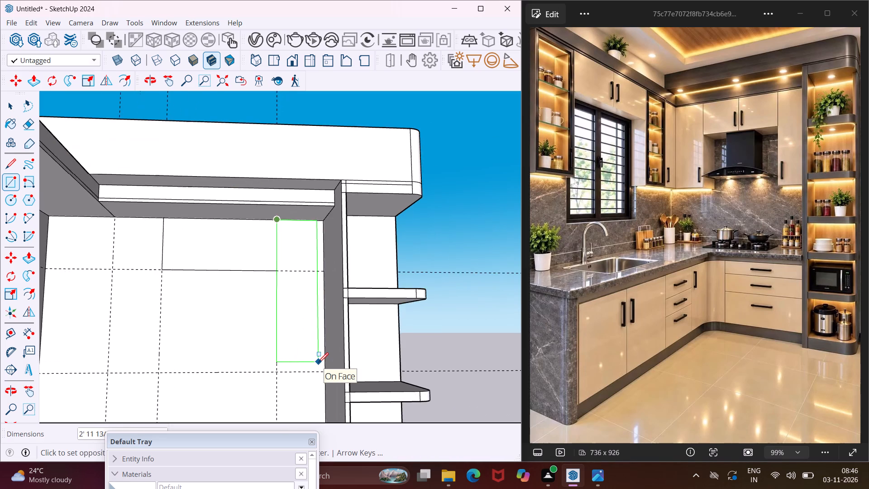
pyautogui.scroll(5, 318, 363)
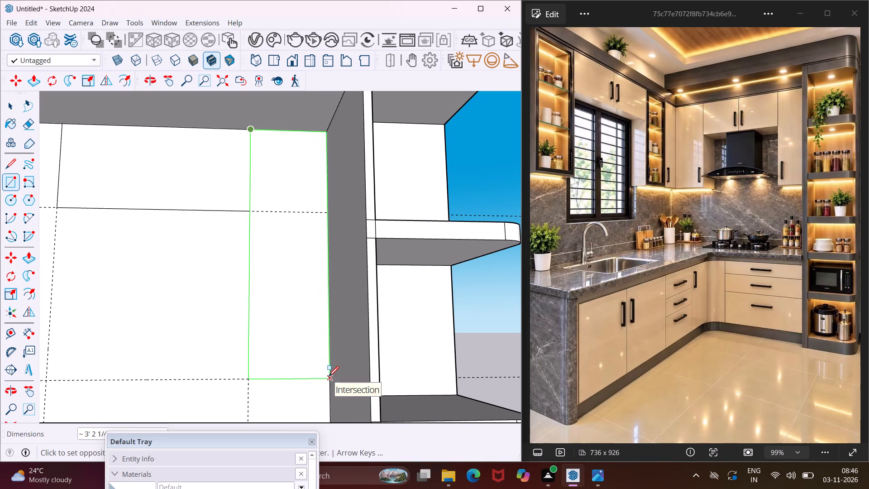
pyautogui.click(329, 380)
# Draw a narrow rectangle between the adjacent wall's first and second vertical guides, from the band down to the lower horizontal guide.
pyautogui.scroll(-6, 305, 353)
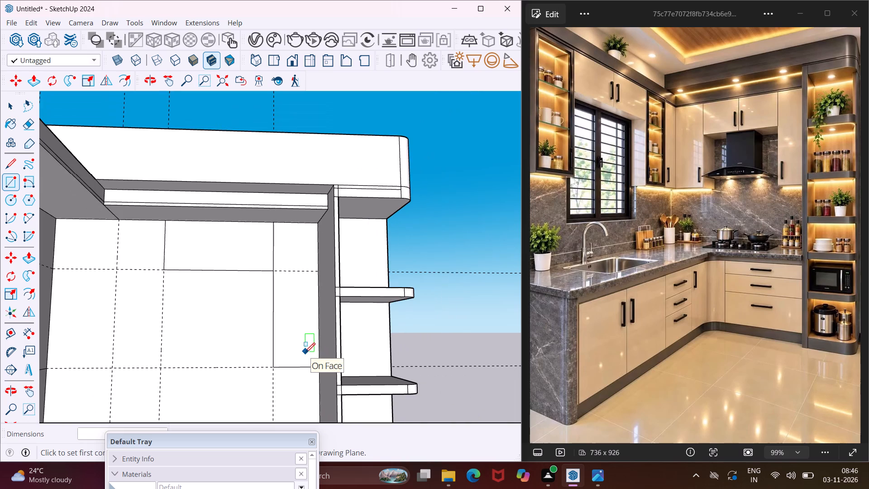
pyautogui.scroll(-2, 281, 345)
pyautogui.click(184, 243)
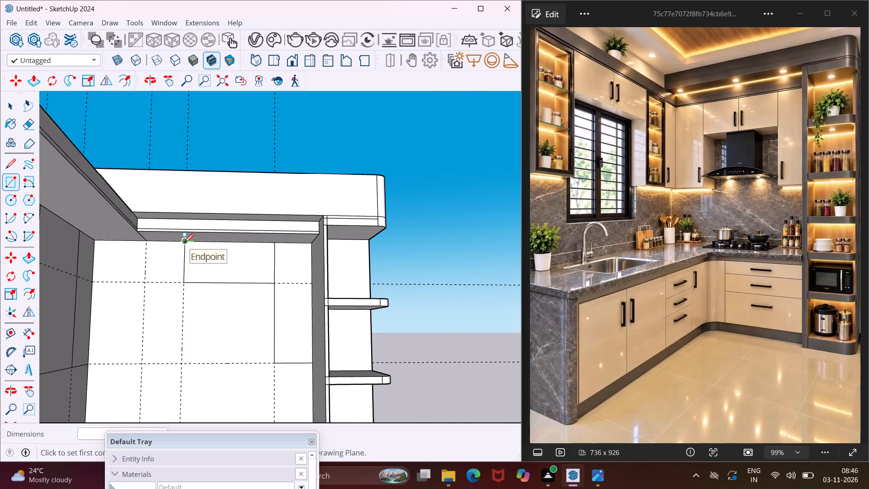
pyautogui.click(141, 365)
pyautogui.scroll(-1, 119, 345)
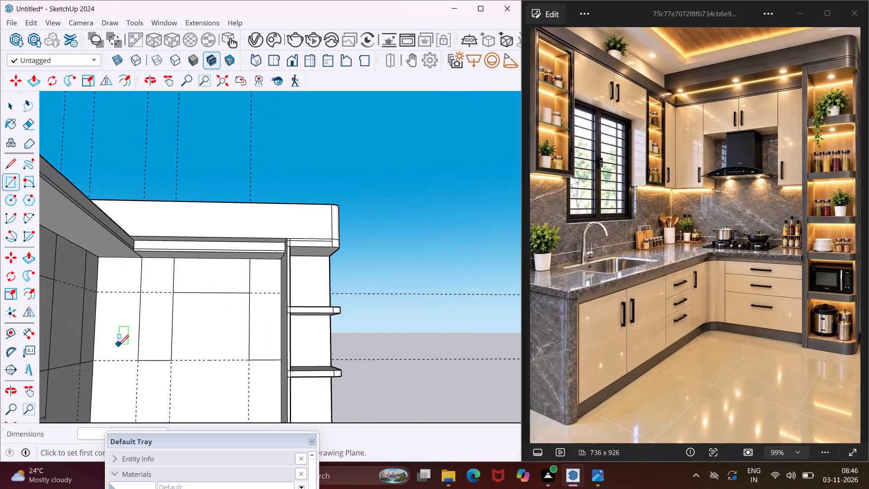
pyautogui.scroll(-2, 119, 345)
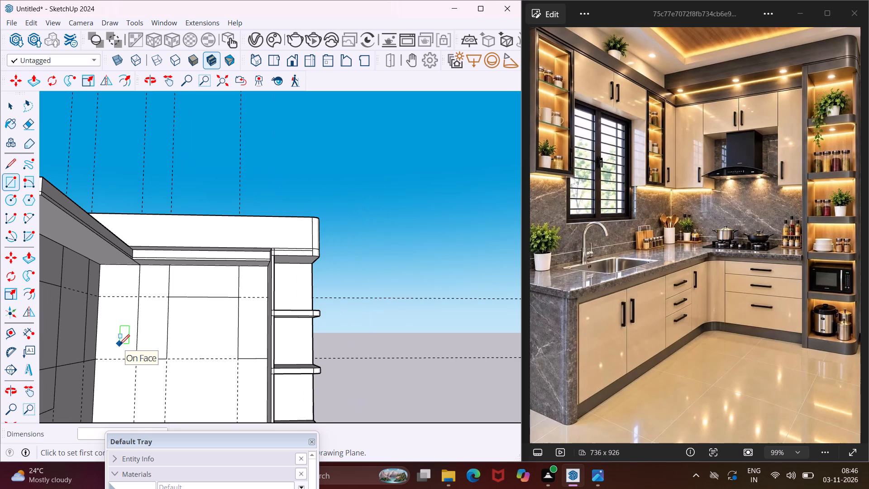
pyautogui.press('Escape')
pyautogui.press('space')
# Erase the horizontal line crossing the window rectangle on the long wall.
pyautogui.scroll(-3, 186, 286)
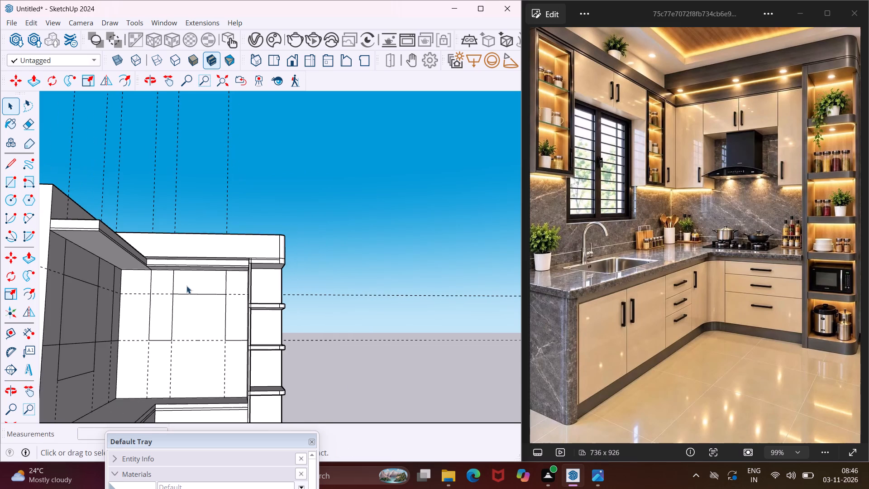
pyautogui.scroll(-4, 170, 297)
pyautogui.moveTo(151, 307); pyautogui.dragTo(91, 327, button='middle')
pyautogui.scroll(1, 91, 327)
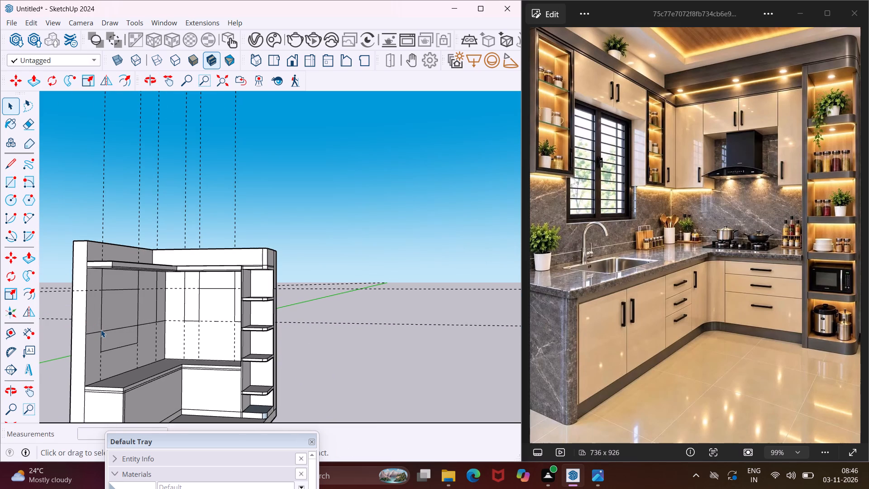
pyautogui.scroll(7, 104, 332)
pyautogui.press('e')
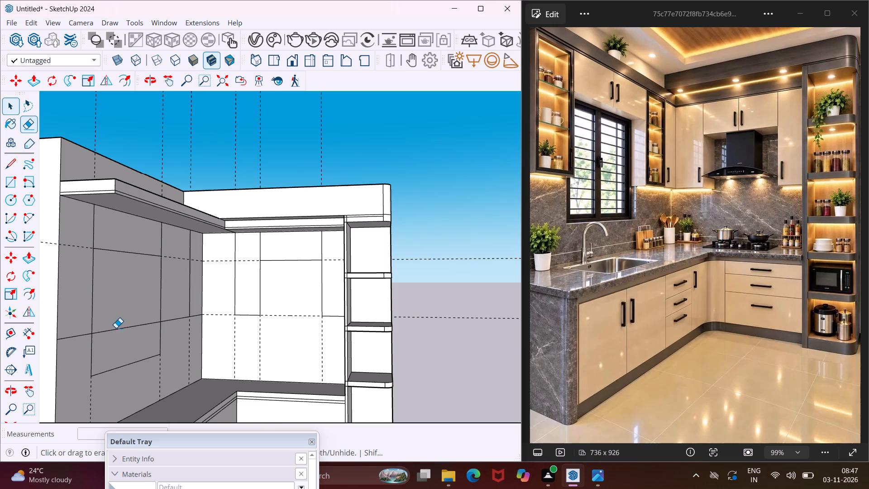
pyautogui.click(125, 328)
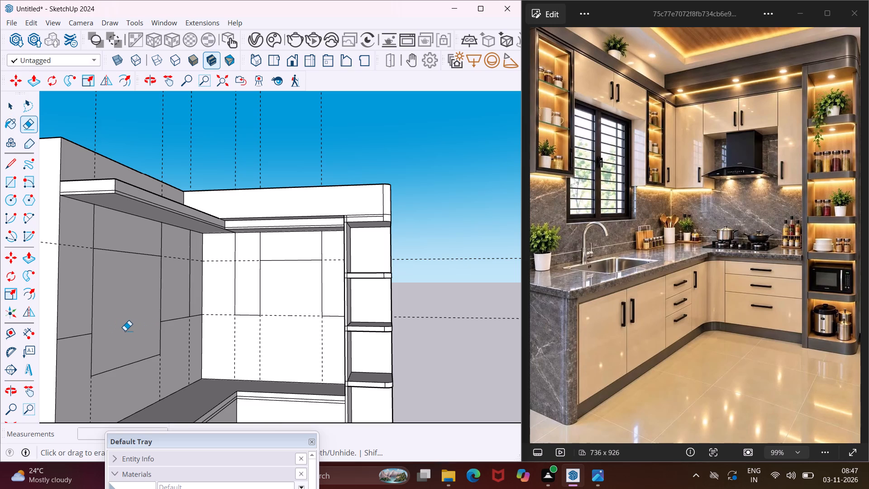
pyautogui.press('Escape')
pyautogui.press('space')
# Push the window rectangle 9" through the long wall to cut the window opening.
pyautogui.click(124, 325)
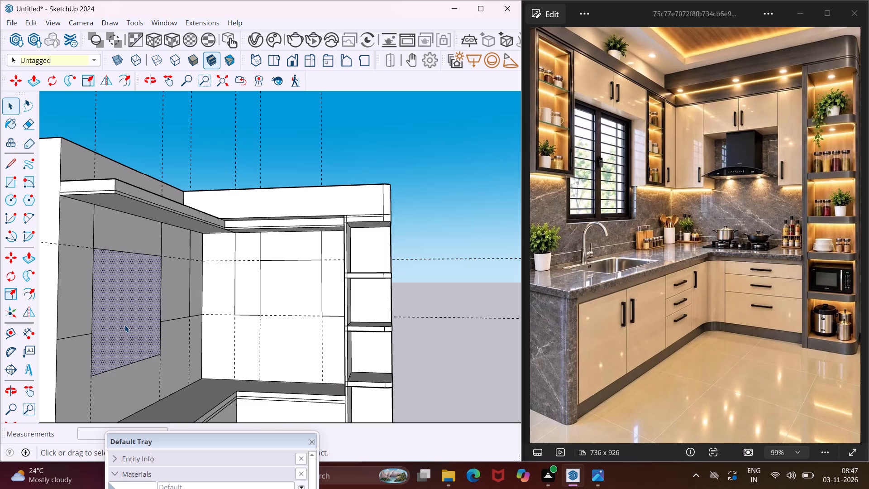
pyautogui.press('p')
pyautogui.click(124, 325)
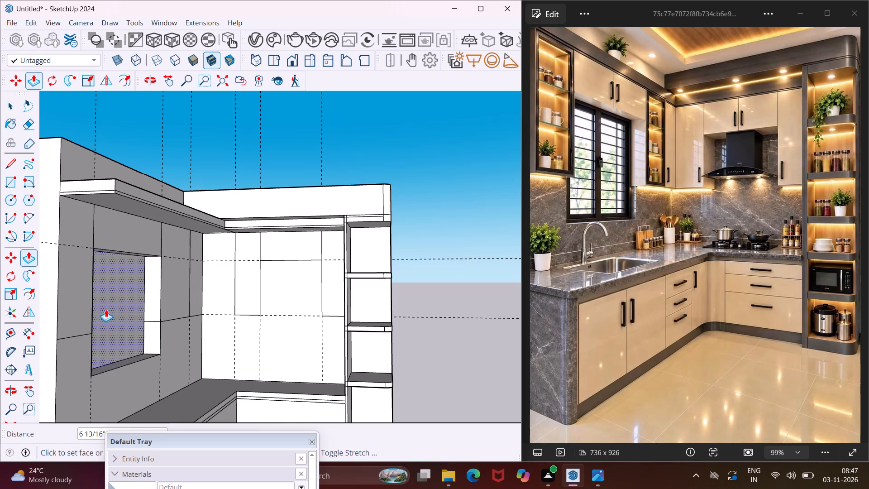
pyautogui.click(103, 305)
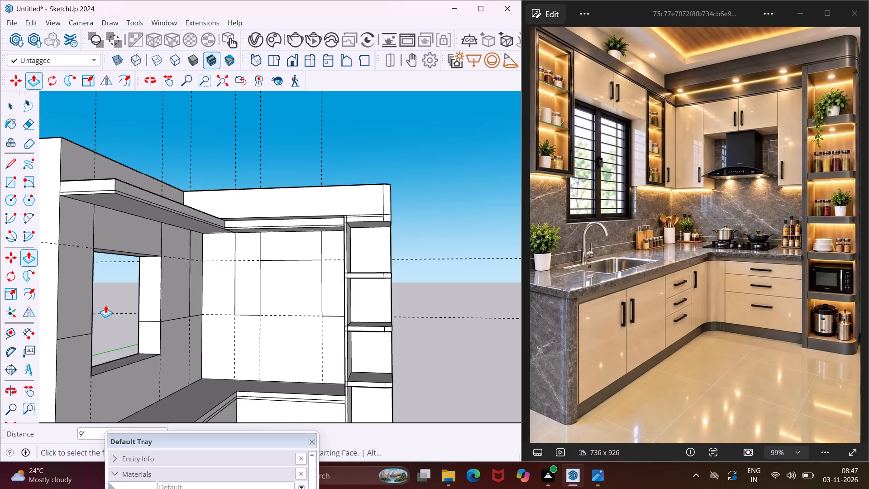
# Extrude the cabinet panel between the window and the long wall's open end 1' 4", flush with the band's front edge.
pyautogui.scroll(-4, 116, 305)
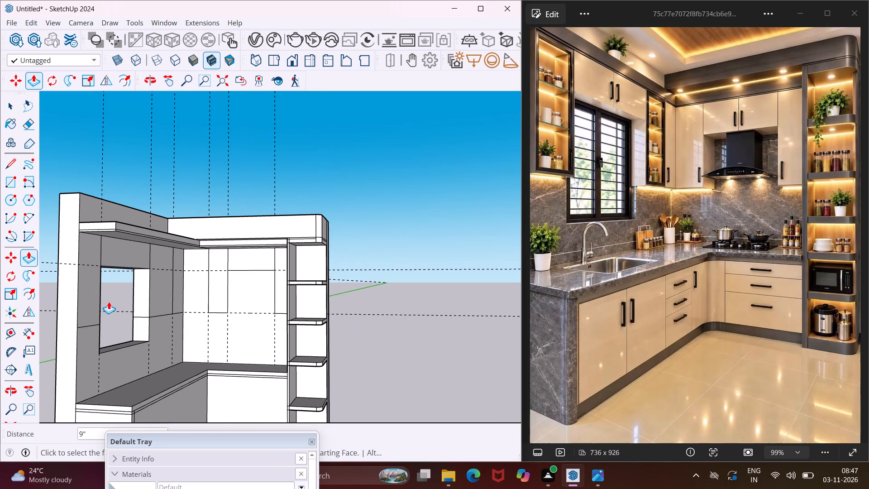
pyautogui.scroll(3, 95, 294)
pyautogui.click(85, 285)
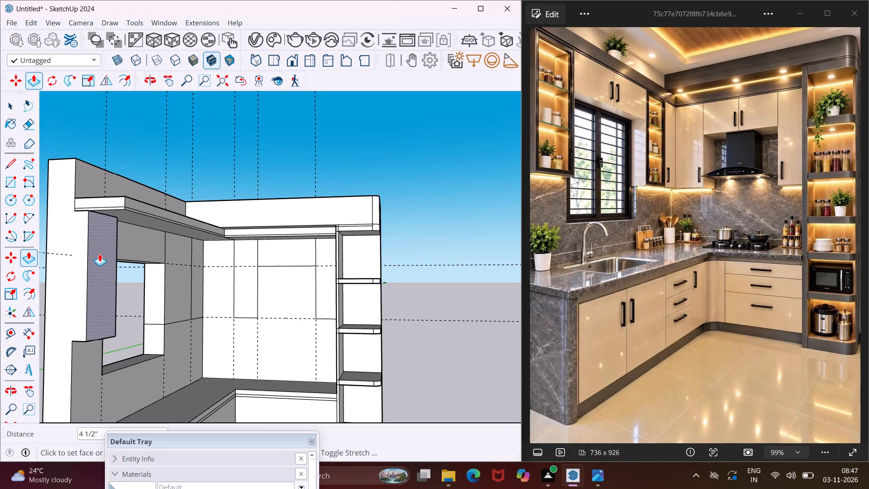
pyautogui.click(121, 205)
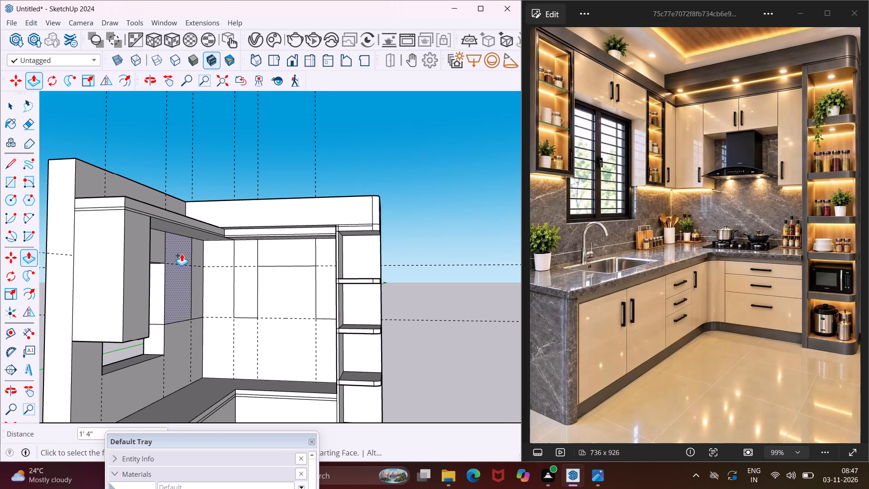
# Extrude the long wall's remaining cabinet panels by the same 1' 4": above the window, beside it, and at the room corner.
pyautogui.moveTo(181, 254); pyautogui.dragTo(123, 253, button='middle')
pyautogui.scroll(2, 123, 247)
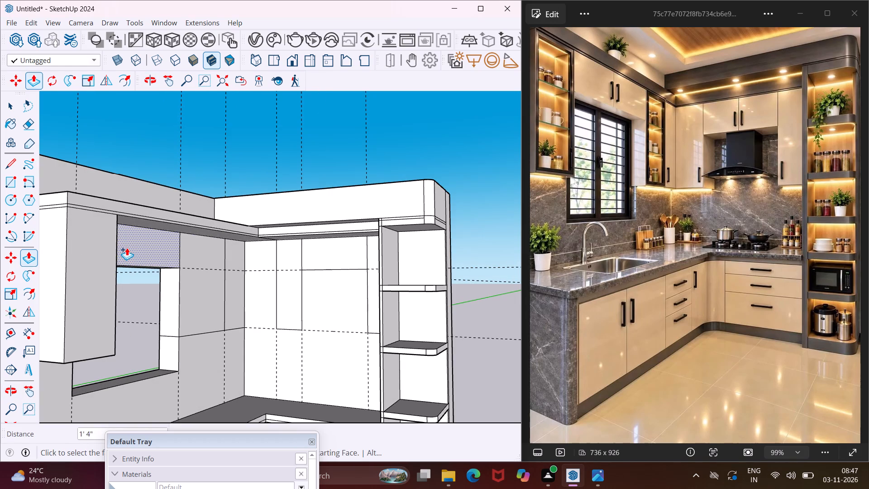
pyautogui.doubleClick(127, 248)
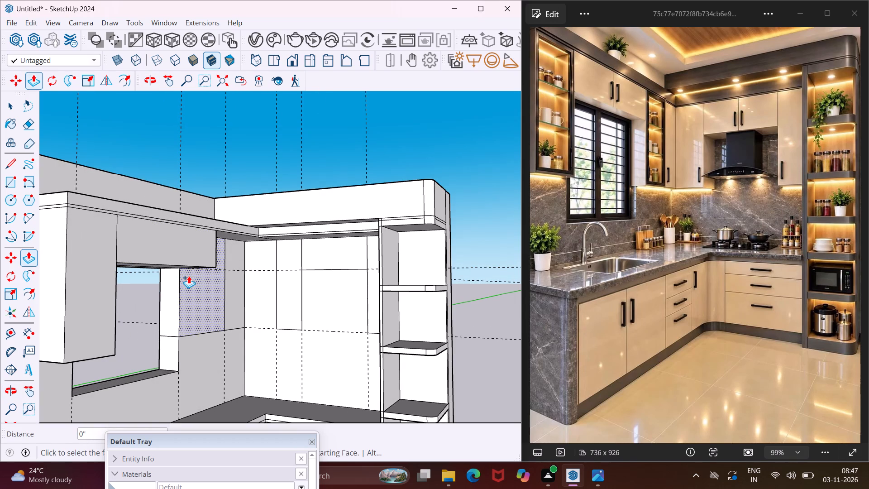
pyautogui.doubleClick(189, 276)
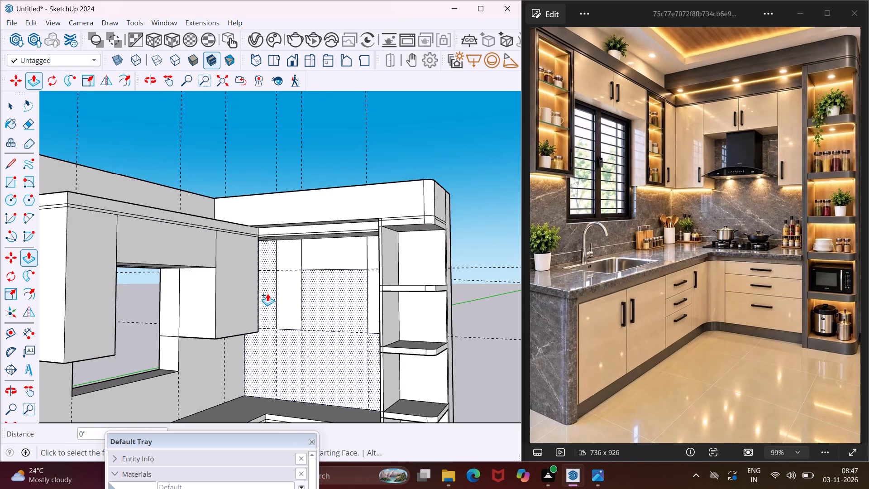
pyautogui.scroll(3, 269, 291)
pyautogui.moveTo(264, 288); pyautogui.dragTo(130, 312, button='middle')
pyautogui.scroll(5, 309, 264)
pyautogui.doubleClick(308, 264)
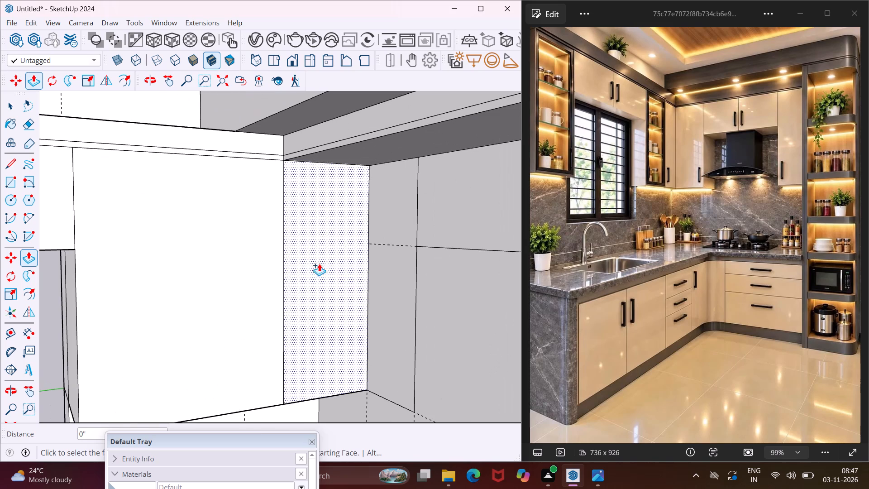
# Extrude the adjacent wall's three cabinet panels by the same 1' 4": beside the corner, the short middle one, and beside the shelf unit.
pyautogui.doubleClick(388, 270)
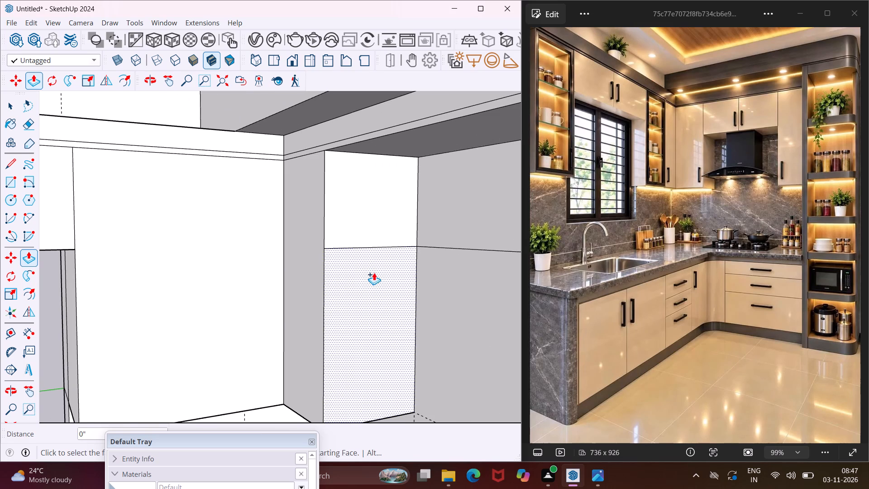
pyautogui.moveTo(373, 273); pyautogui.dragTo(438, 283, button='middle')
pyautogui.doubleClick(438, 225)
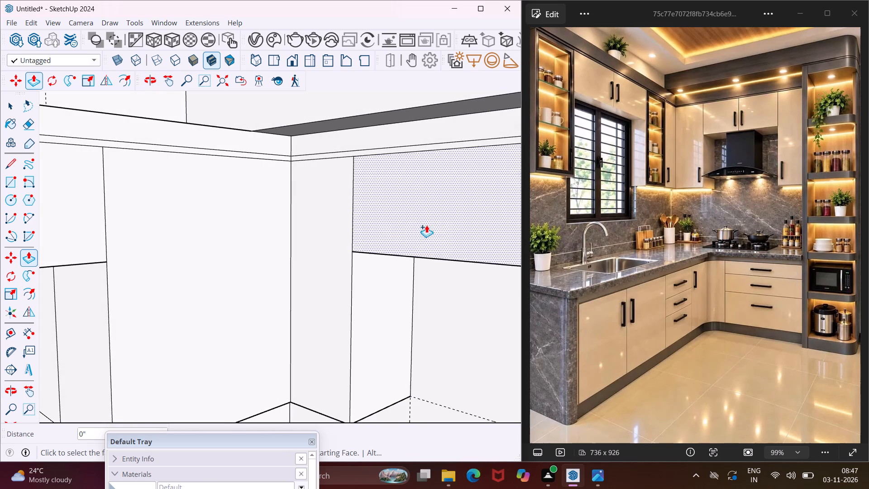
pyautogui.scroll(-7, 307, 238)
pyautogui.moveTo(386, 236); pyautogui.dragTo(488, 250, button='middle')
pyautogui.scroll(3, 441, 226)
pyautogui.doubleClick(439, 224)
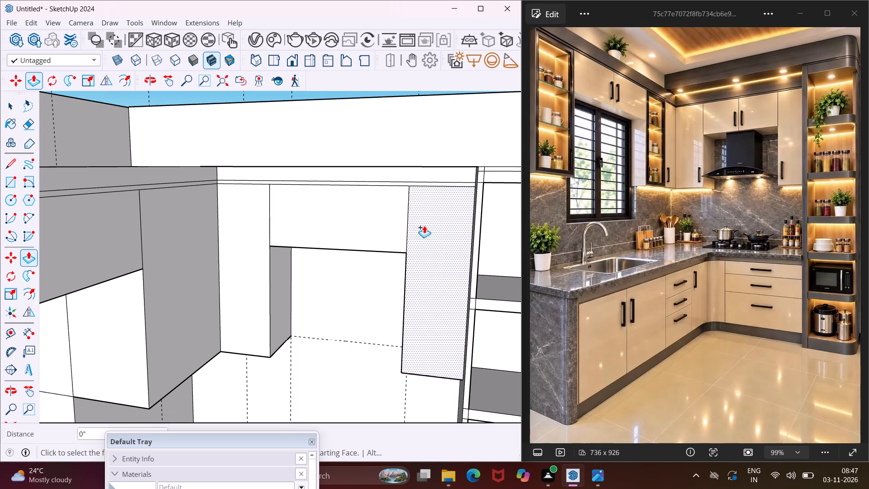
# Delete all construction guides from the model.
pyautogui.scroll(-4, 391, 232)
pyautogui.scroll(-5, 340, 261)
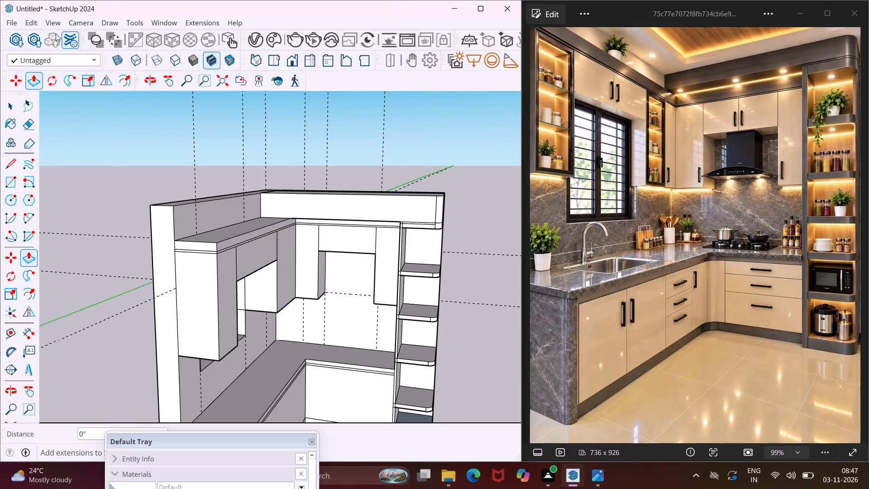
pyautogui.click(31, 22)
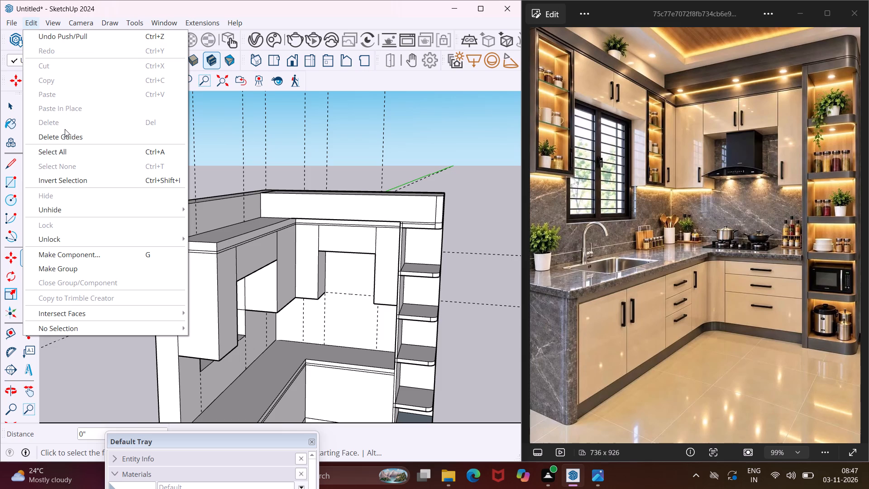
pyautogui.click(66, 135)
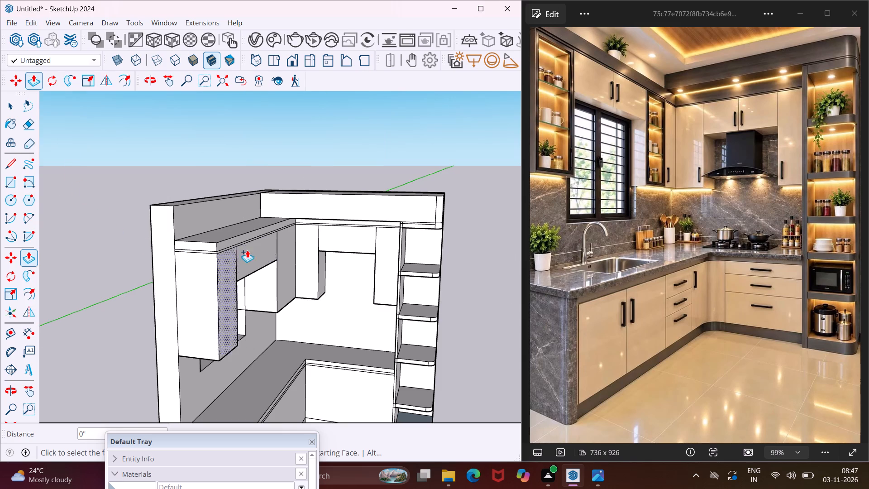
pyautogui.press('Escape')
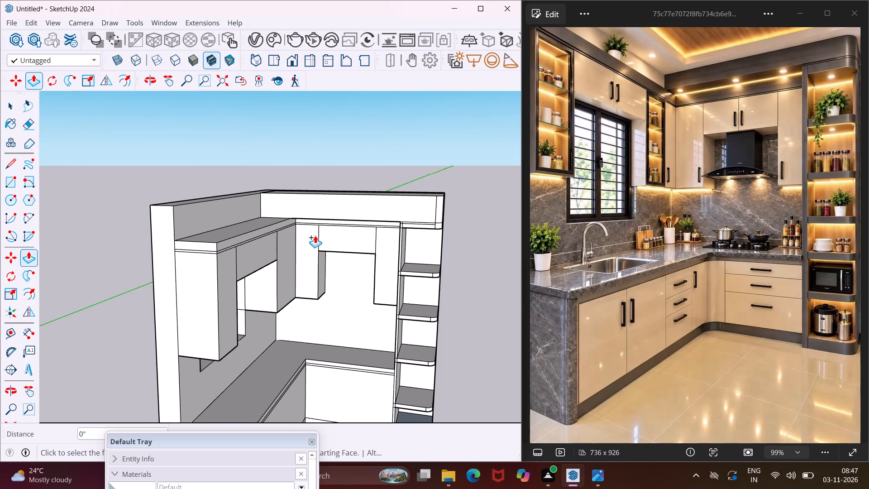
pyautogui.press('space')
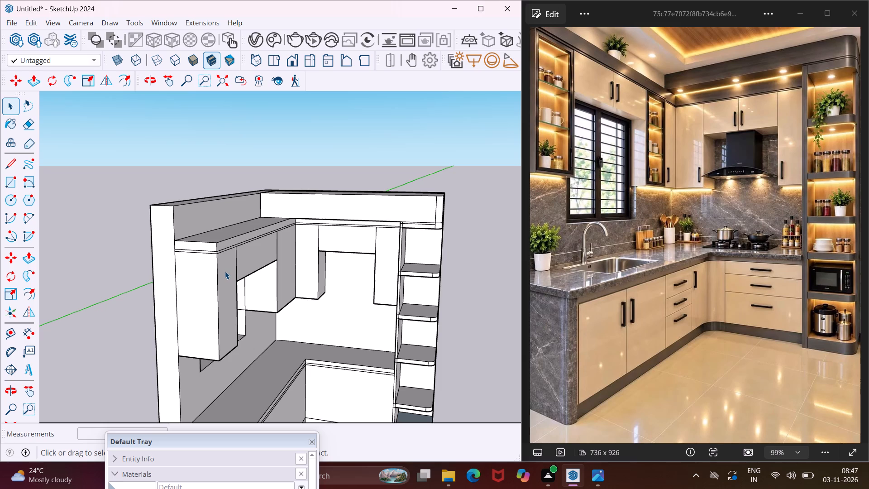
# Offset the front face outline of the tall wall cabinet at the long wall's open end inward by 1".
pyautogui.moveTo(225, 271); pyautogui.dragTo(171, 245, button='middle')
pyautogui.scroll(6, 174, 251)
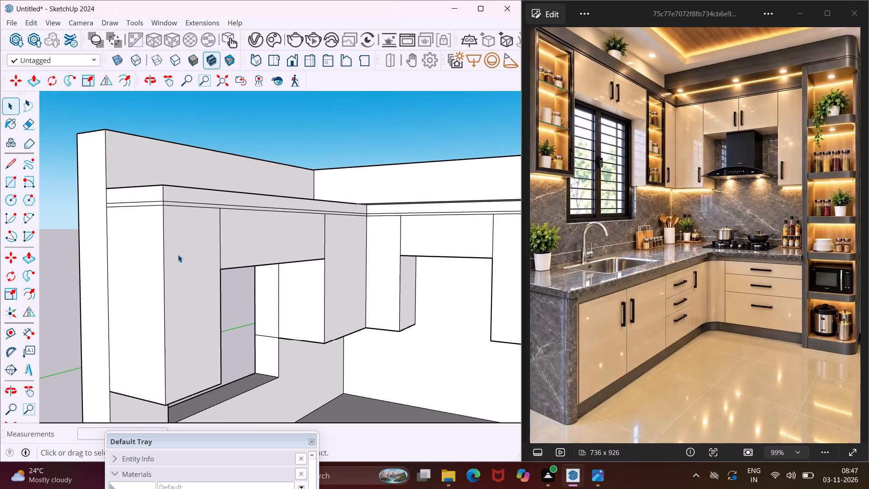
pyautogui.click(178, 254)
pyautogui.moveTo(178, 254); pyautogui.dragTo(136, 243, button='middle')
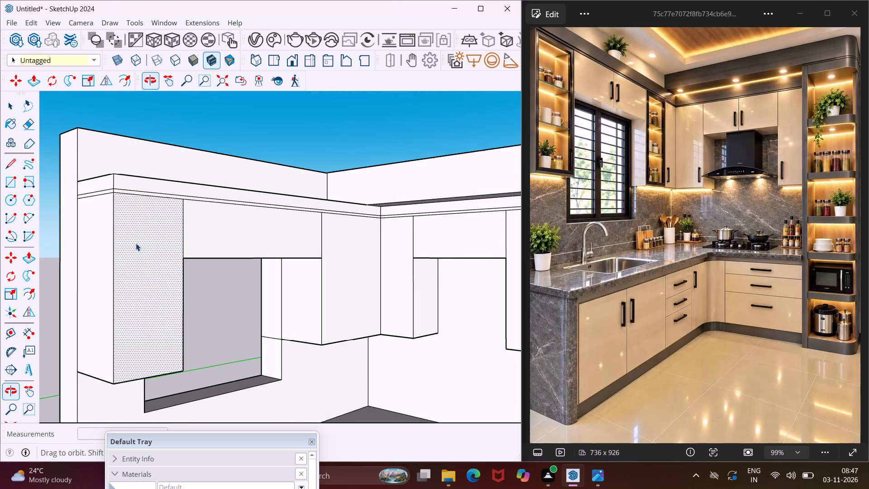
pyautogui.click(31, 299)
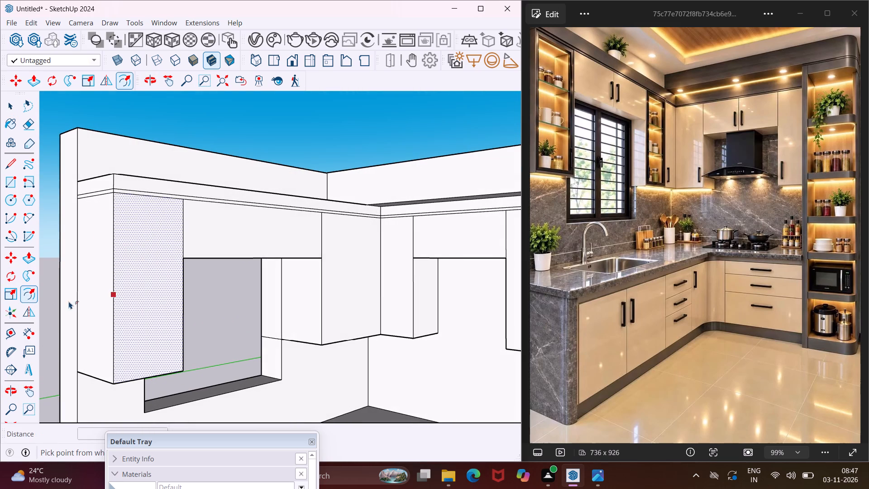
pyautogui.scroll(4, 119, 302)
pyautogui.click(119, 302)
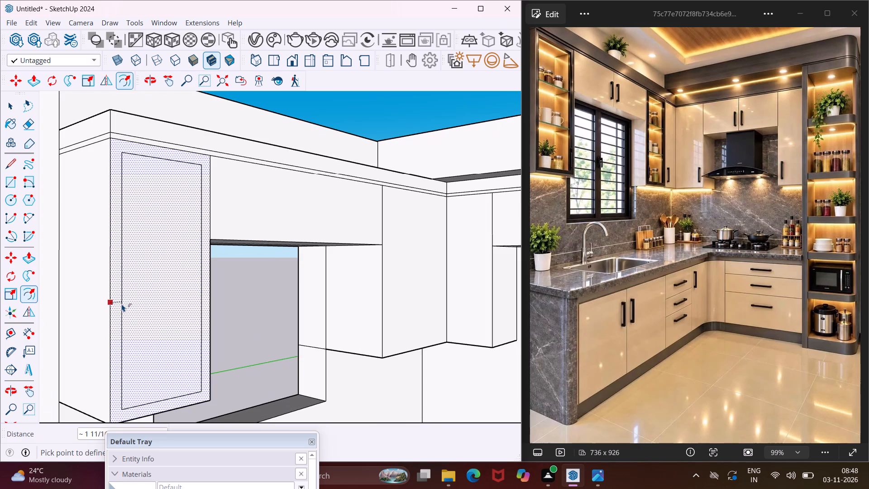
pyautogui.write('1"')
pyautogui.press('Return')
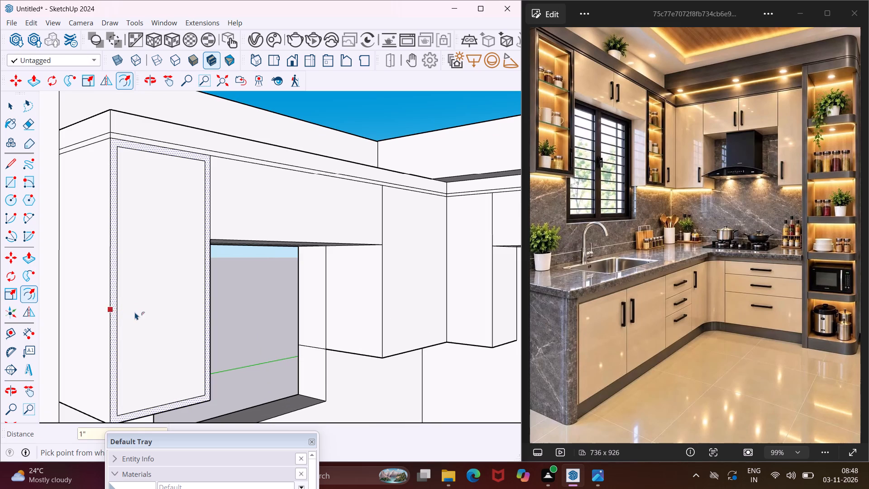
pyautogui.press('Escape')
pyautogui.press('space')
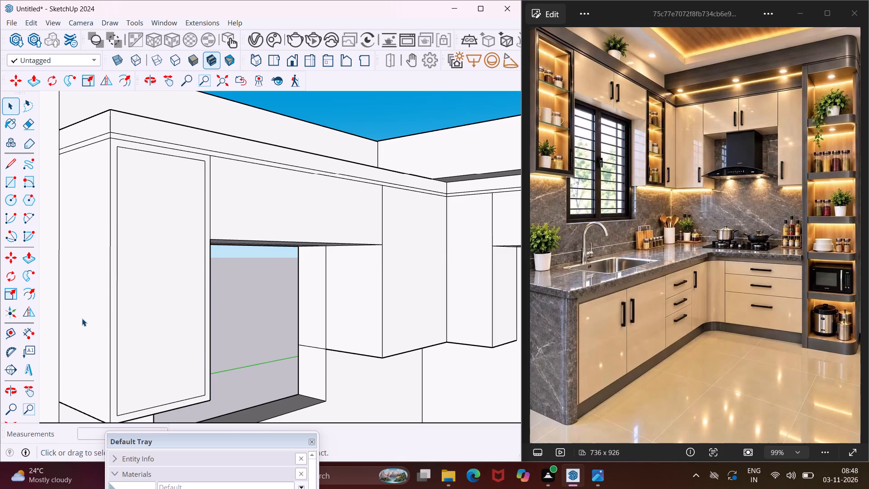
# Split the front of the cabinet above the window with a vertical line at its midpoint, about 1' 1 1/8" long.
pyautogui.scroll(-4, 81, 318)
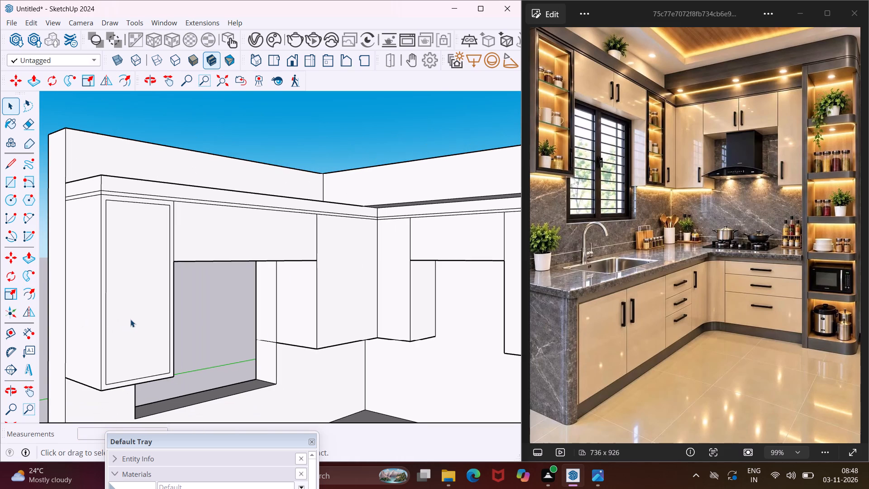
pyautogui.click(11, 168)
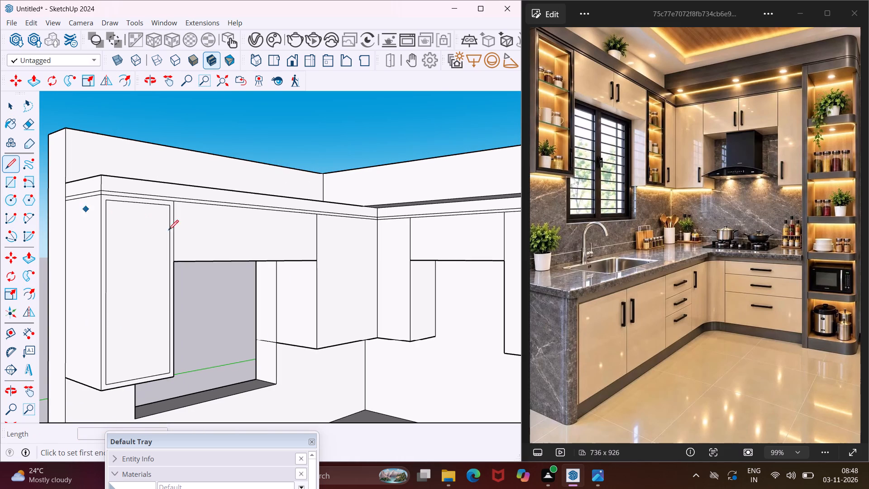
pyautogui.scroll(3, 234, 249)
pyautogui.click(261, 266)
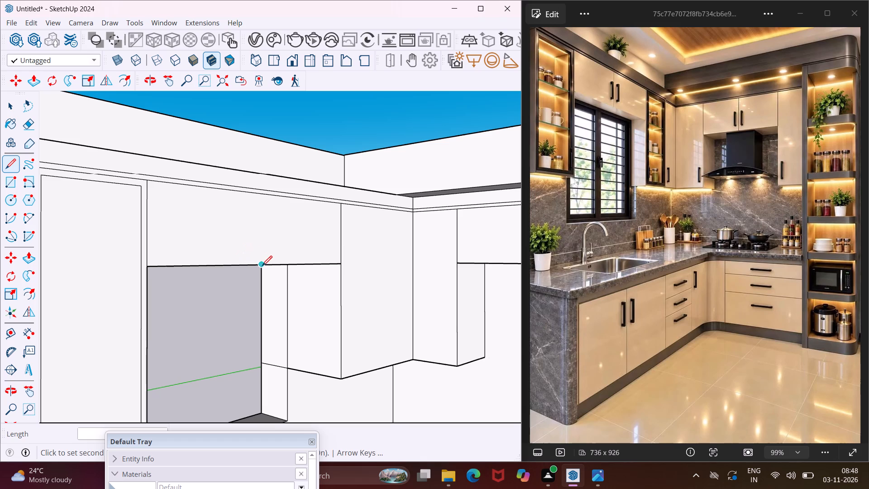
pyautogui.click(264, 194)
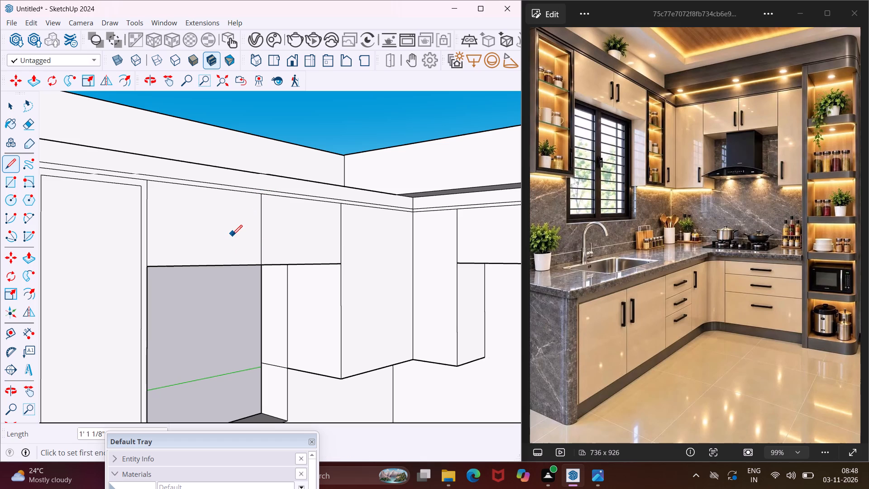
pyautogui.press('Escape')
pyautogui.press('space')
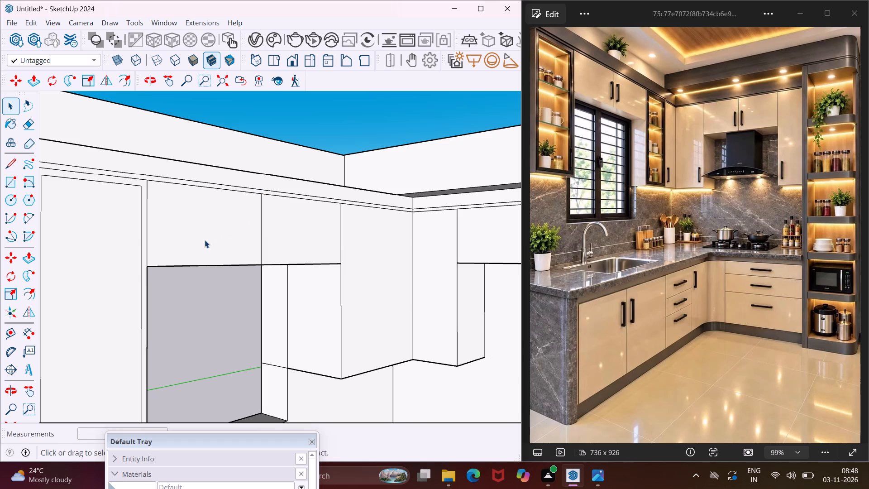
# Draw a full-height vertical line about 3' 2" long, dividing the front of the tall cabinet between the window and room corner.
pyautogui.scroll(-4, 172, 242)
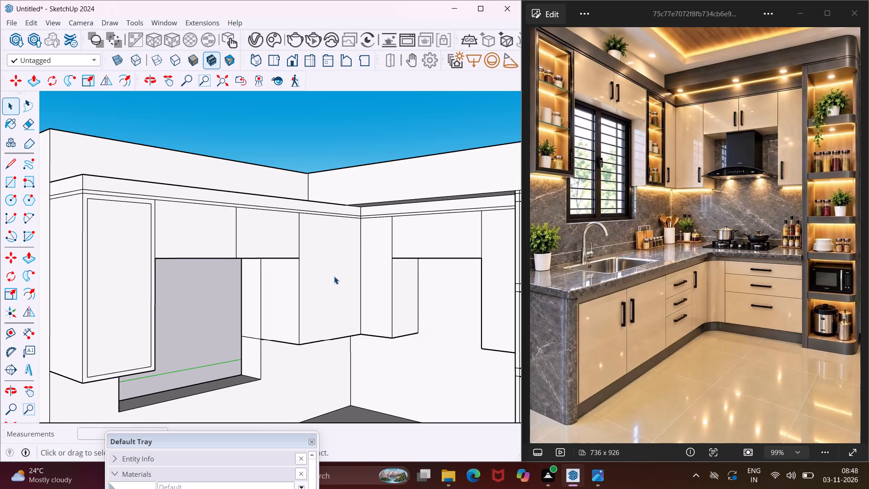
pyautogui.scroll(4, 332, 276)
pyautogui.moveTo(332, 276); pyautogui.dragTo(304, 266, button='middle')
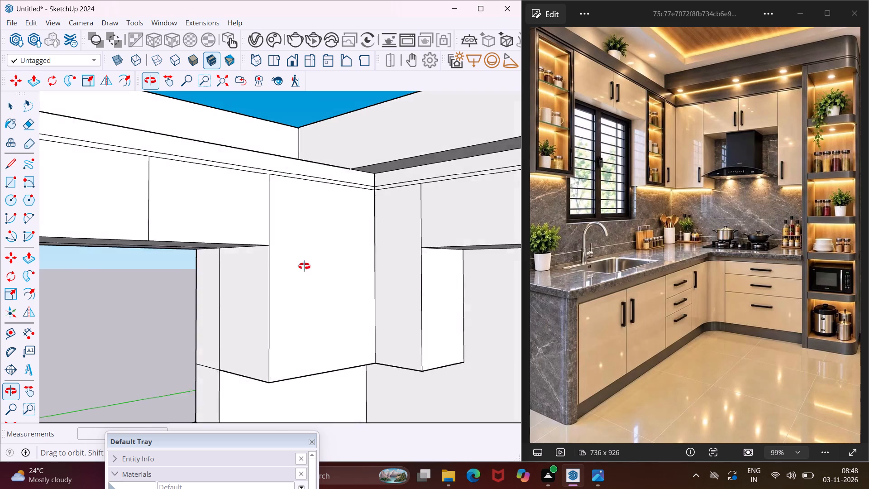
pyautogui.moveTo(304, 266); pyautogui.dragTo(235, 182, button='middle')
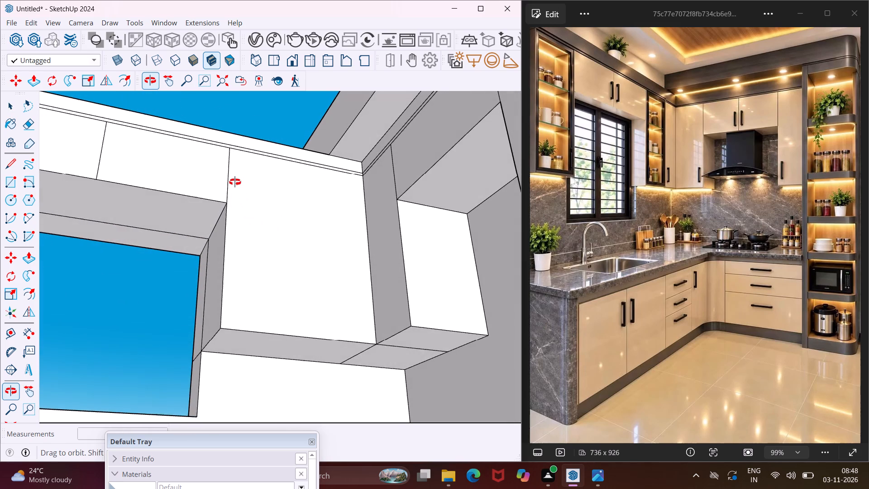
pyautogui.moveTo(235, 182); pyautogui.dragTo(239, 205, button='middle')
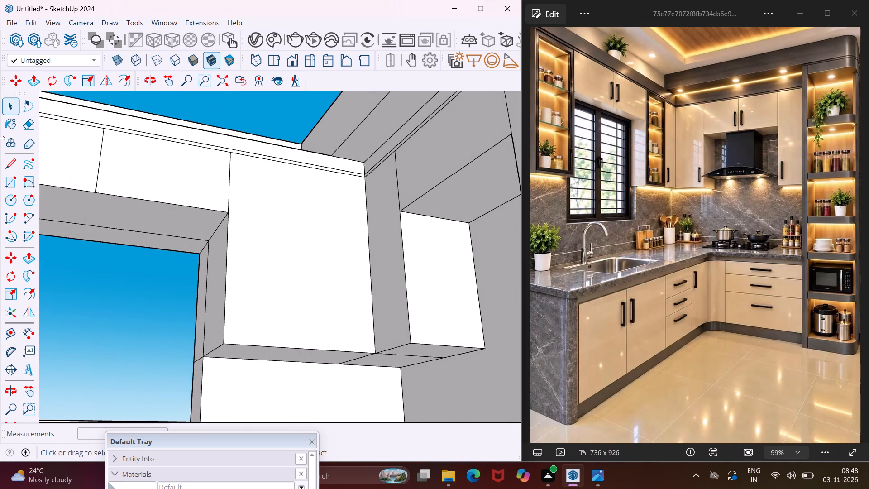
pyautogui.click(10, 163)
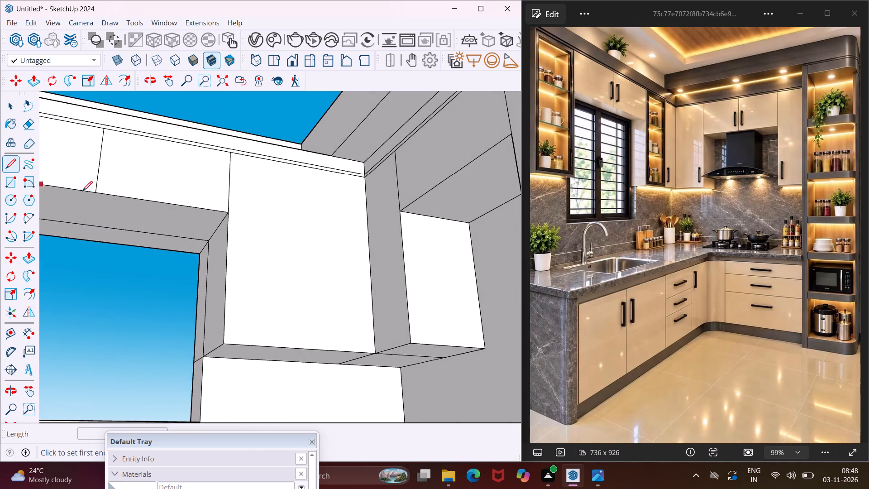
pyautogui.scroll(3, 311, 171)
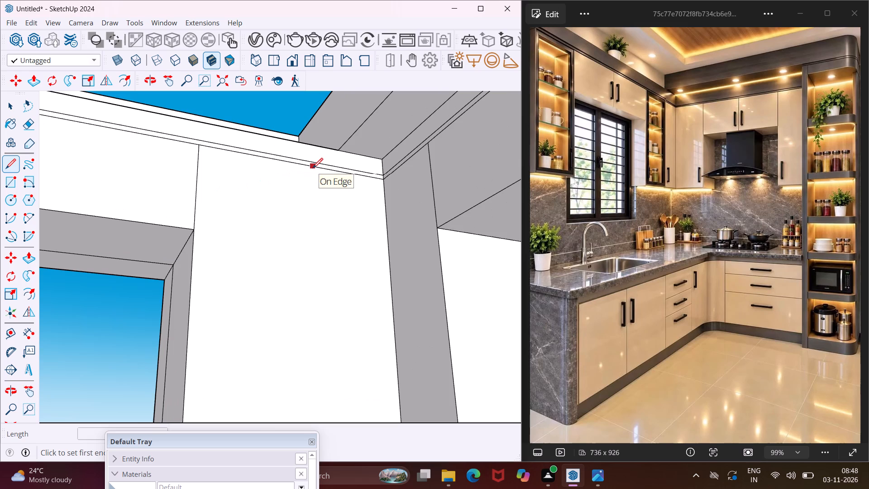
pyautogui.click(310, 168)
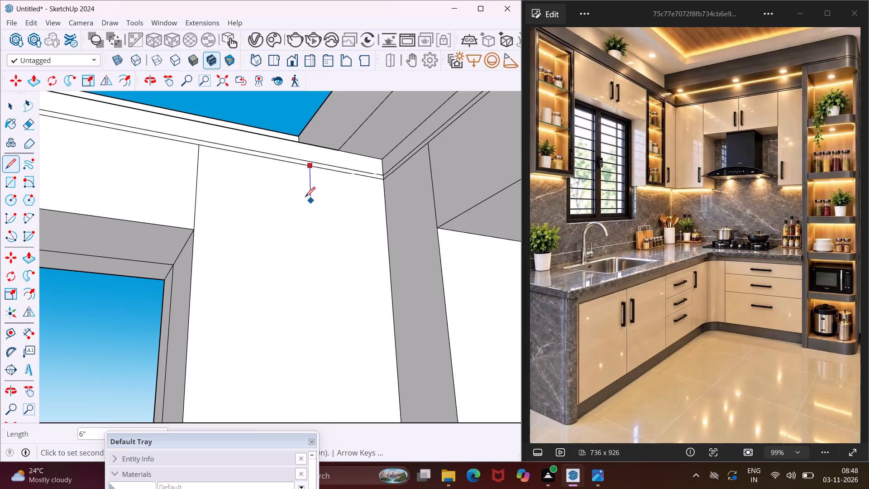
pyautogui.scroll(-4, 305, 200)
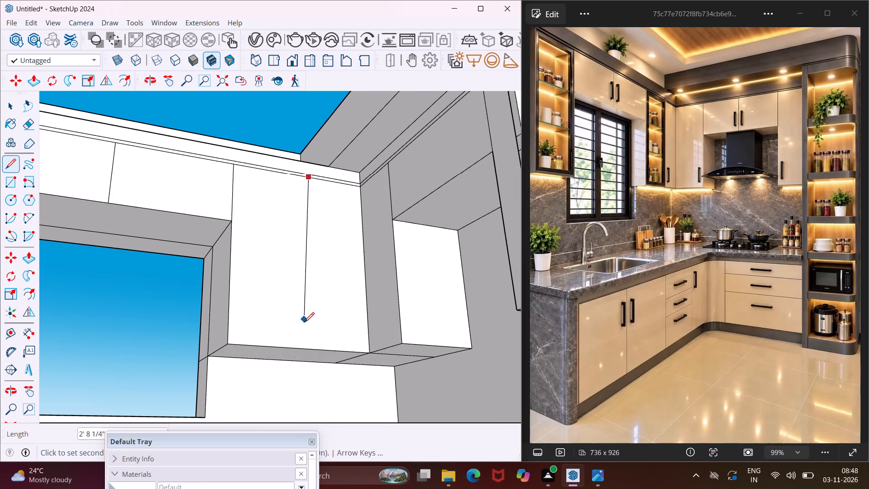
pyautogui.click(311, 350)
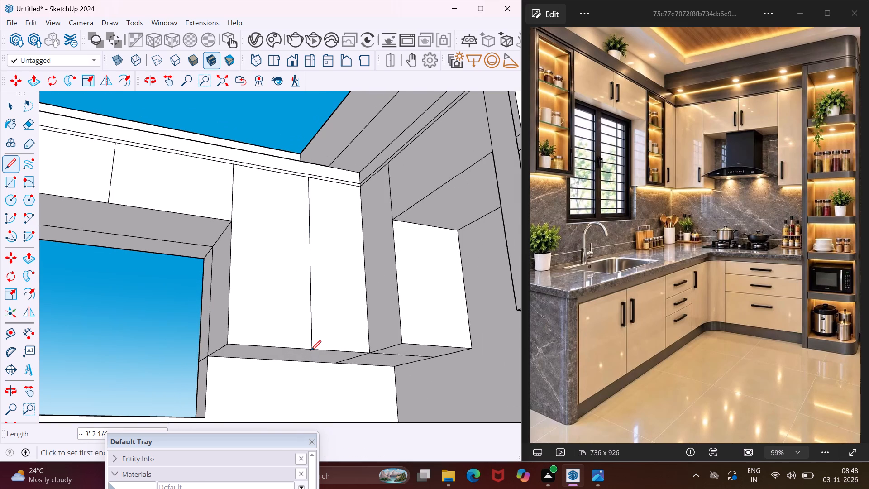
pyautogui.press('Escape')
pyautogui.press('space')
# Offset the outline of the tall cabinet's front section nearest the window inward by 1".
pyautogui.click(289, 315)
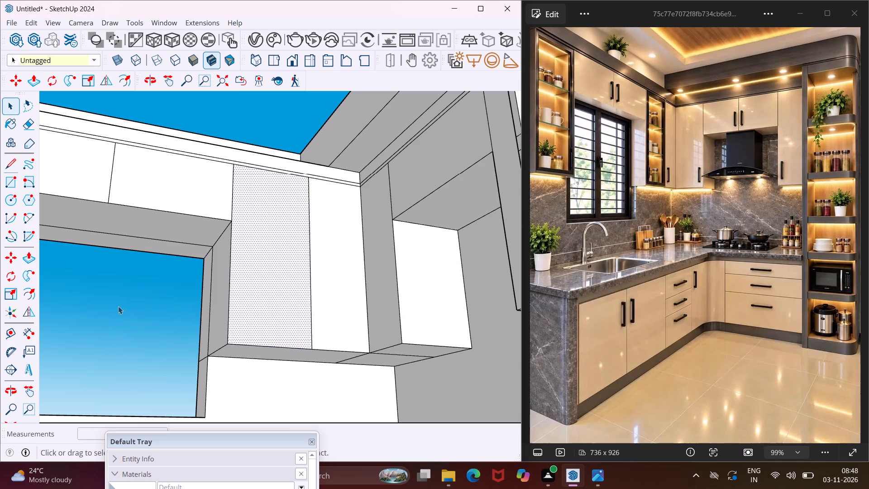
pyautogui.click(24, 286)
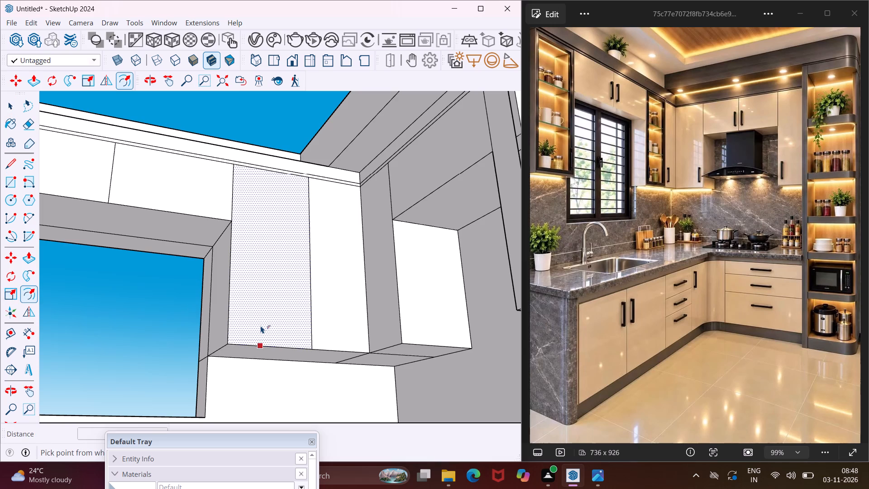
pyautogui.click(261, 326)
pyautogui.write('1"')
pyautogui.press('Return')
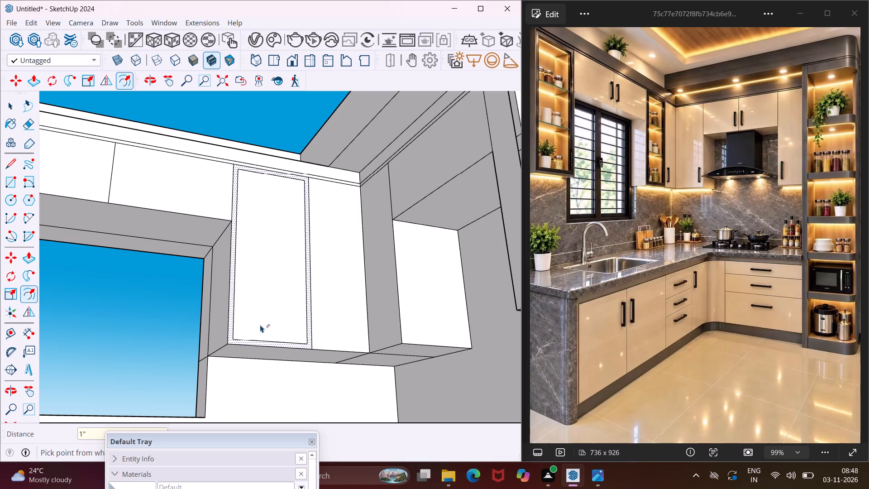
pyautogui.scroll(-3, 265, 322)
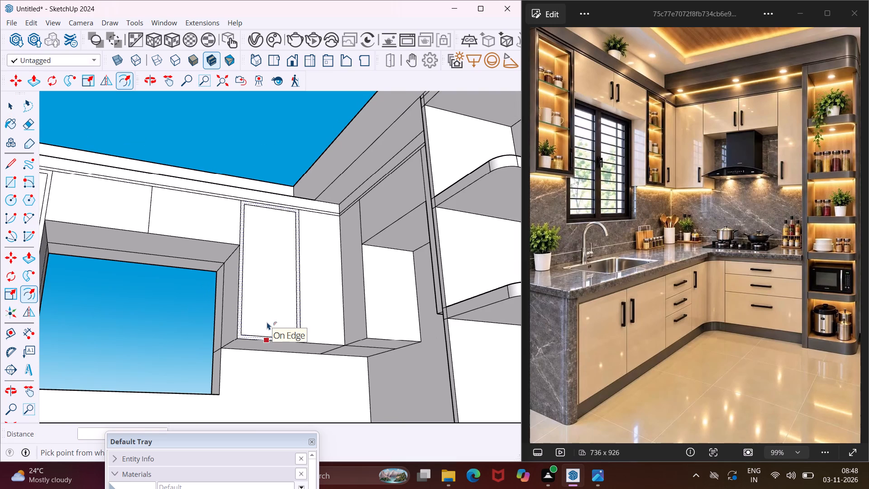
pyautogui.press('Escape')
pyautogui.press('space')
# Push the inset face of the tall cabinet section beside the window 1' 2" inward to form an open recess.
pyautogui.scroll(4, 264, 263)
pyautogui.moveTo(264, 259); pyautogui.dragTo(267, 299, button='middle')
pyautogui.click(267, 299)
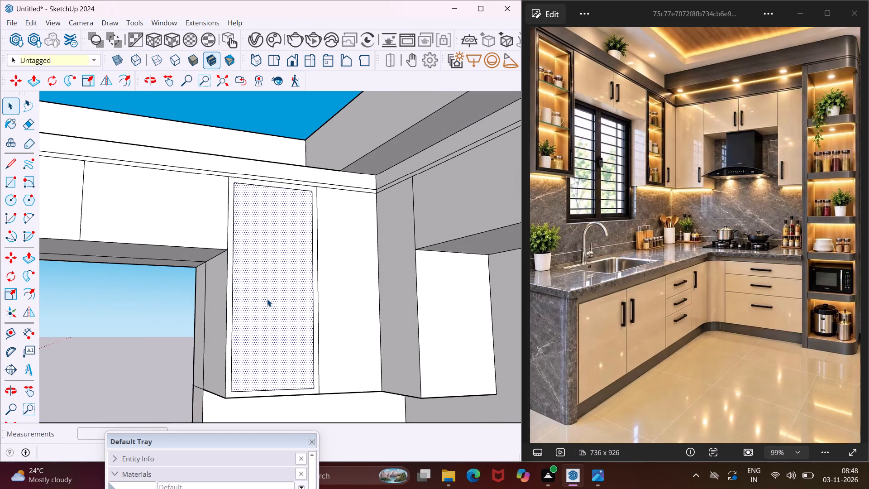
pyautogui.press('p')
pyautogui.click(267, 299)
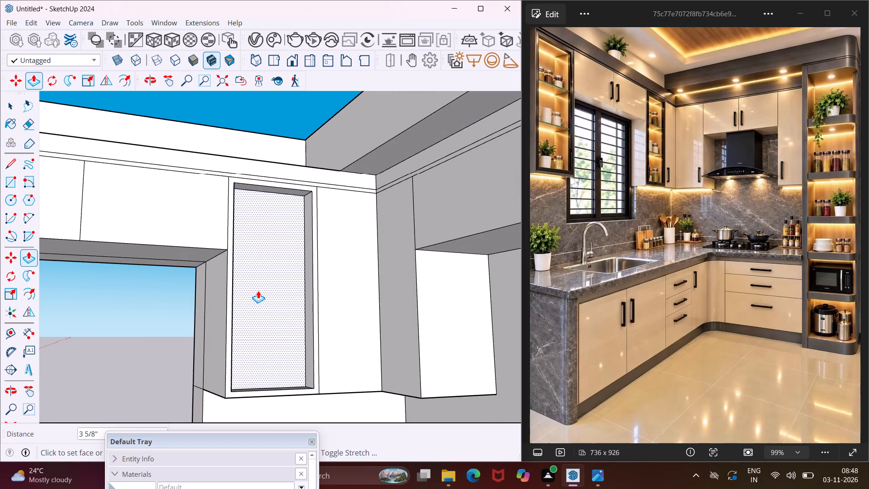
pyautogui.press('1')
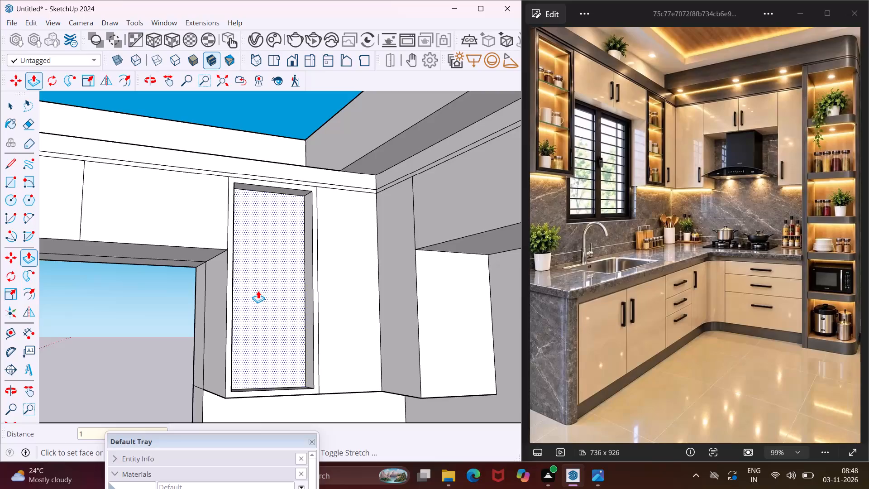
pyautogui.press("'")
pyautogui.write('2"')
pyautogui.press('Return')
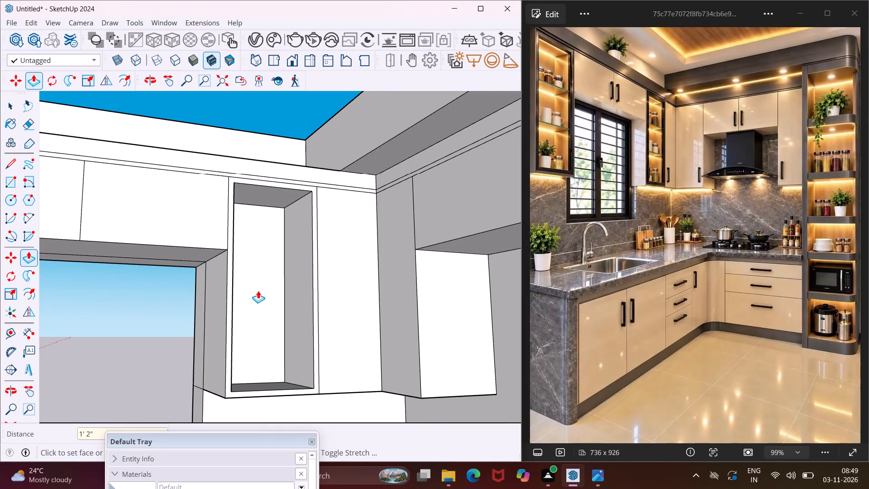
# Recess the inset face of the tall cabinet at the long wall's open end by the same 1' 2".
pyautogui.scroll(-7, 258, 291)
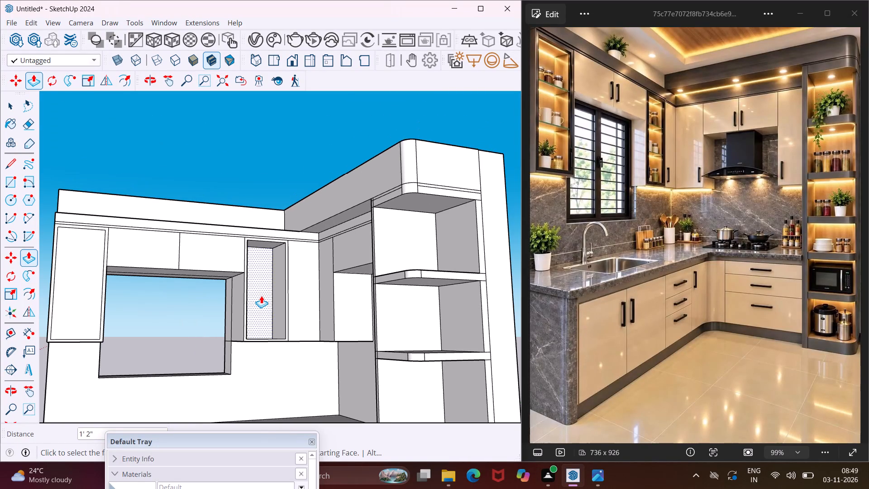
pyautogui.doubleClick(88, 292)
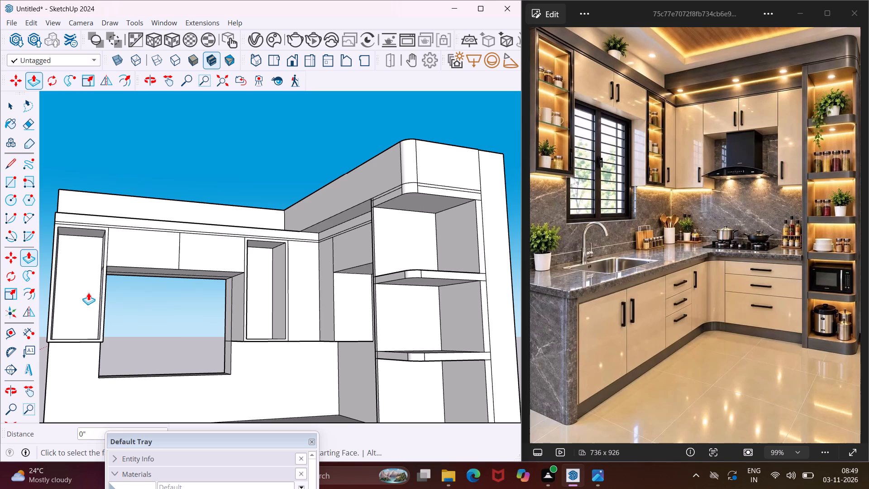
pyautogui.press('Escape')
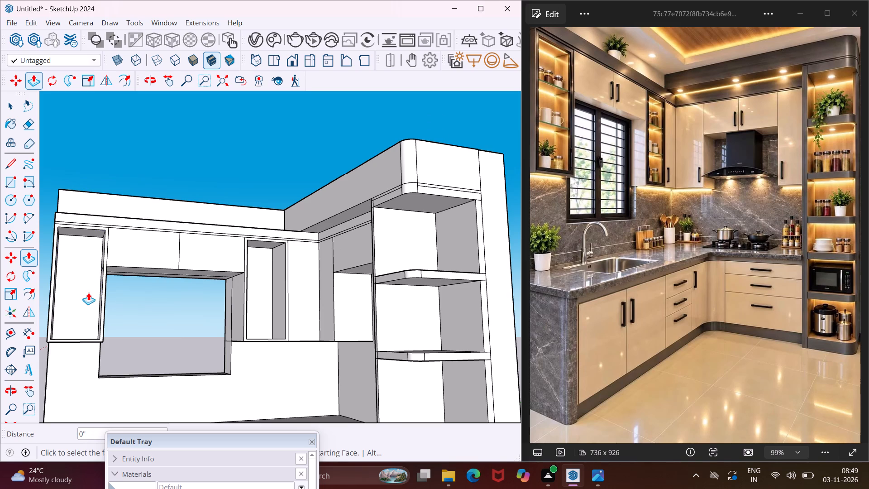
pyautogui.press('space')
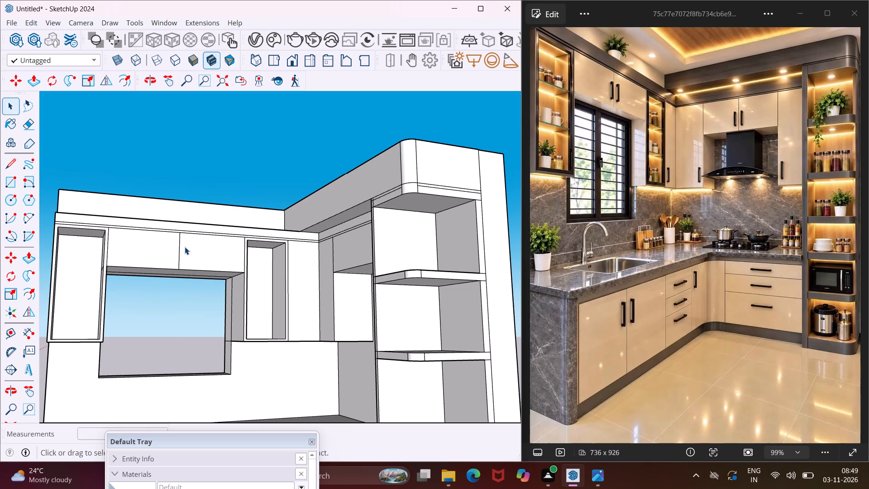
# Copy the vertical dividing line on the cabinet above the window 0.4" toward the room corner.
pyautogui.scroll(11, 168, 246)
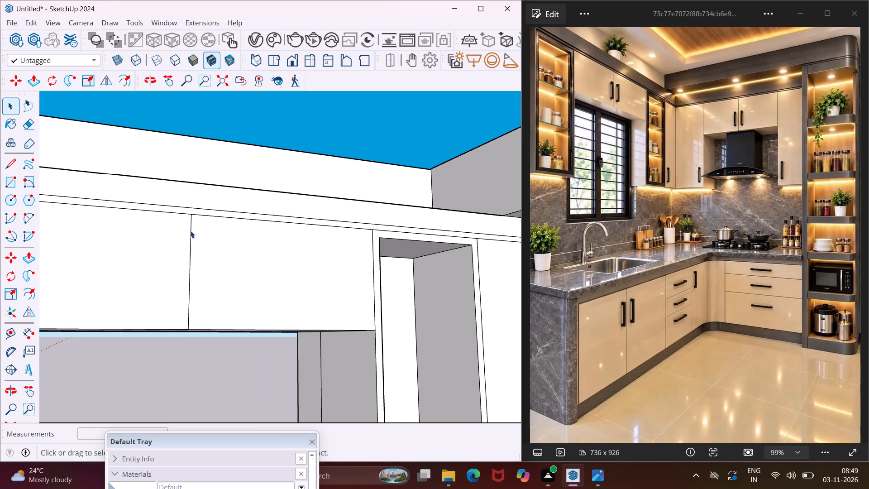
pyautogui.click(191, 230)
pyautogui.press('m')
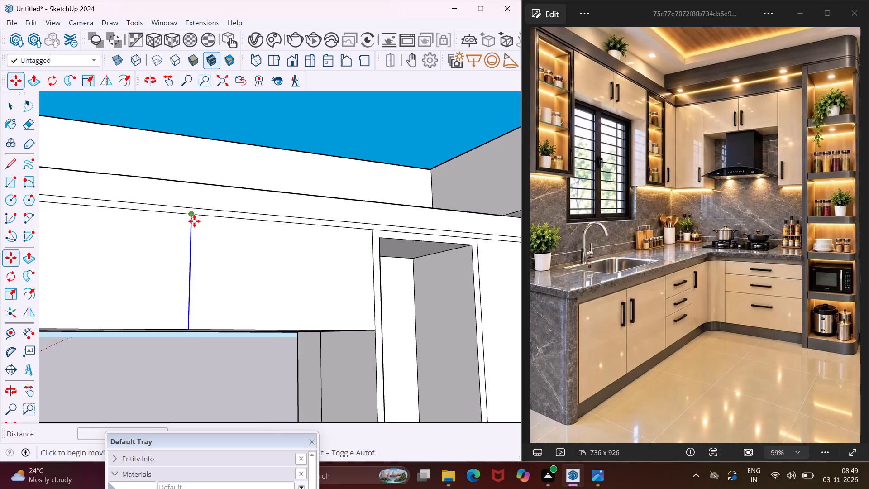
pyautogui.click(190, 214)
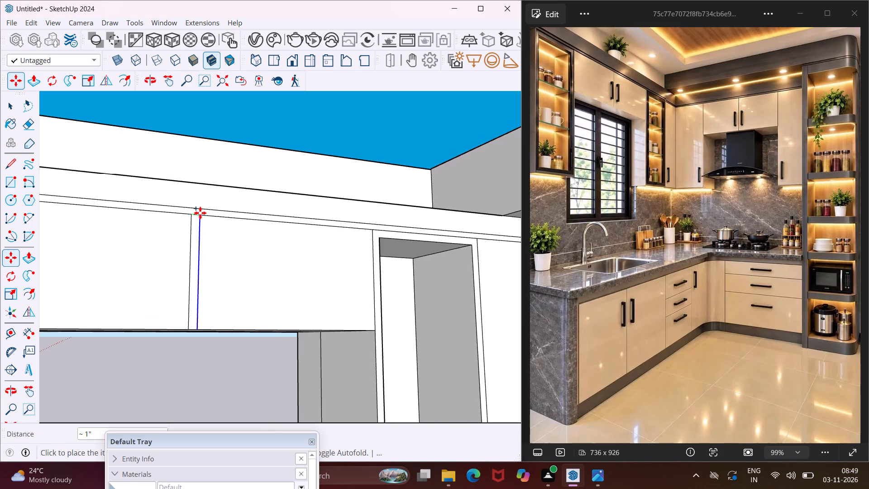
pyautogui.write('.4"')
pyautogui.press('Return')
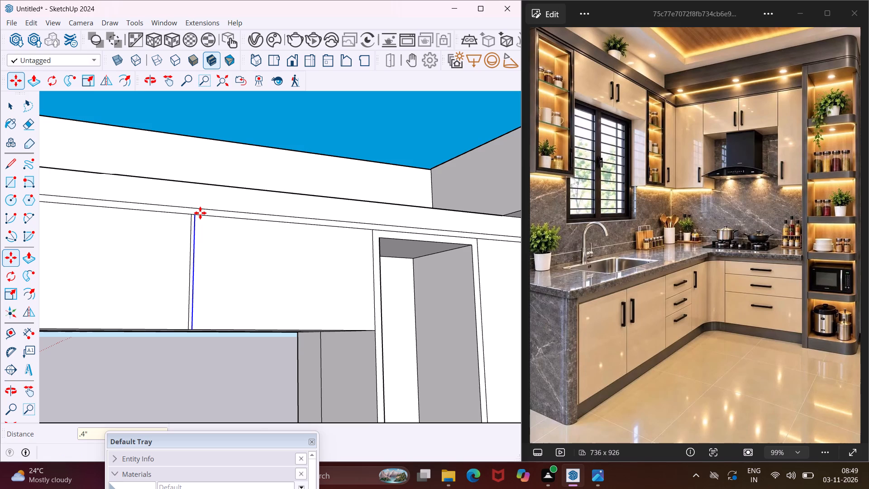
pyautogui.scroll(-5, 200, 213)
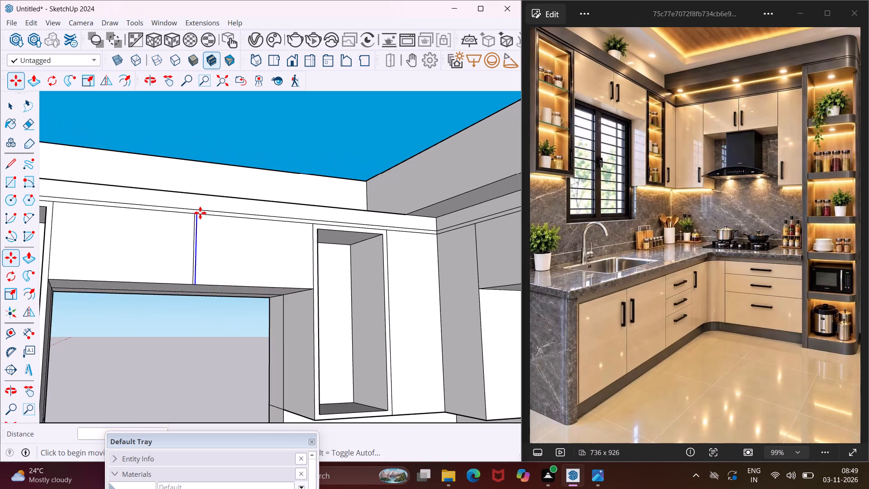
pyautogui.scroll(-8, 200, 213)
pyautogui.press('Escape')
pyautogui.press('space')
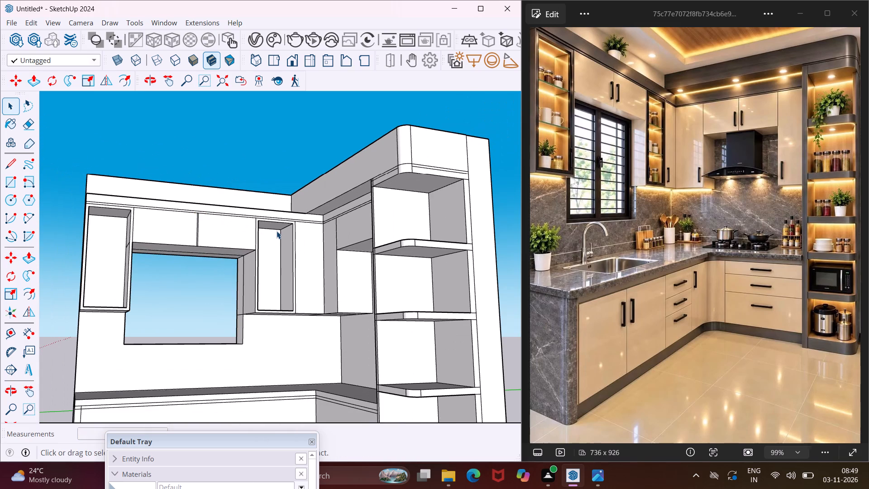
# Copy the vertical corner edge of the hood-wall cabinets 0.4" along the front, away from the room corner.
pyautogui.moveTo(277, 231); pyautogui.dragTo(463, 243, button='middle')
pyautogui.scroll(4, 327, 226)
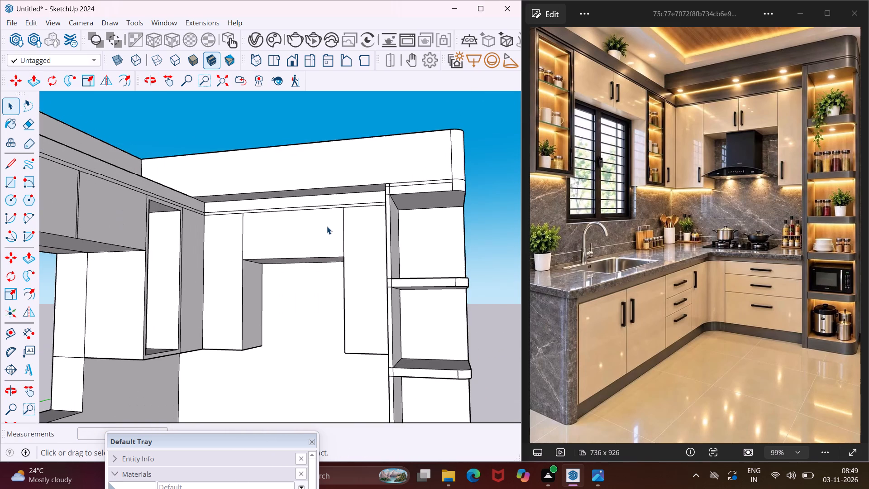
pyautogui.scroll(3, 327, 226)
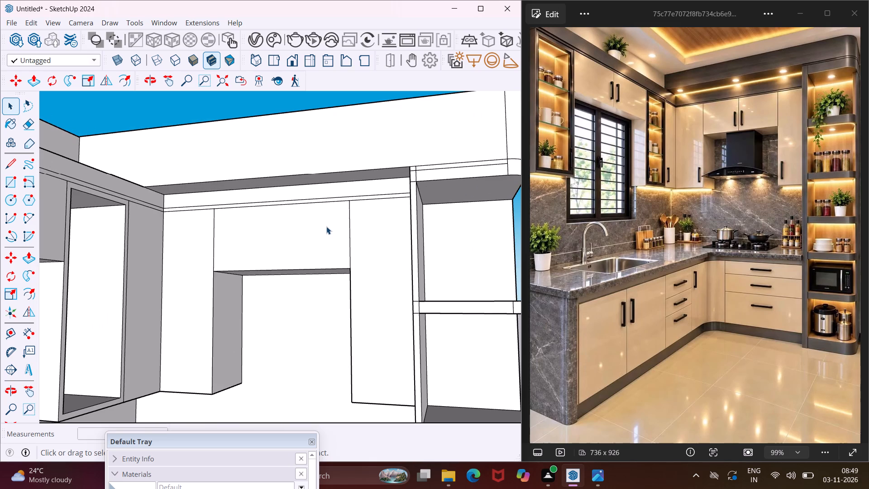
pyautogui.scroll(3, 199, 254)
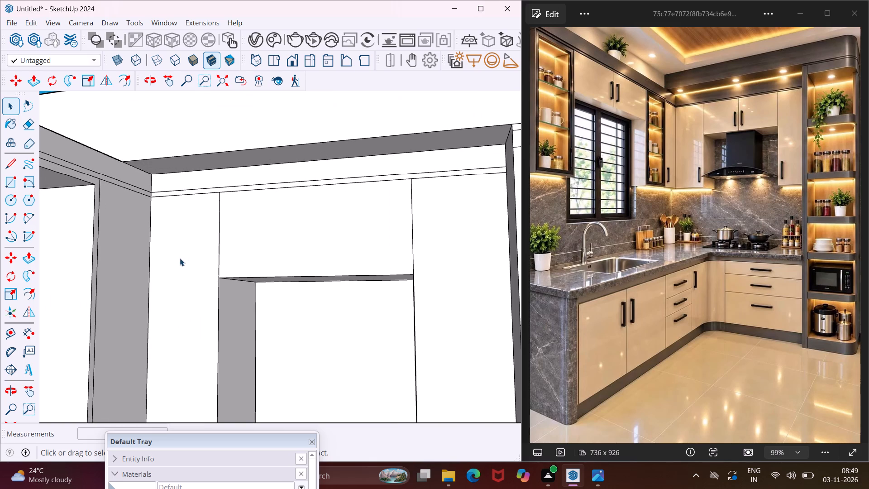
pyautogui.scroll(5, 154, 199)
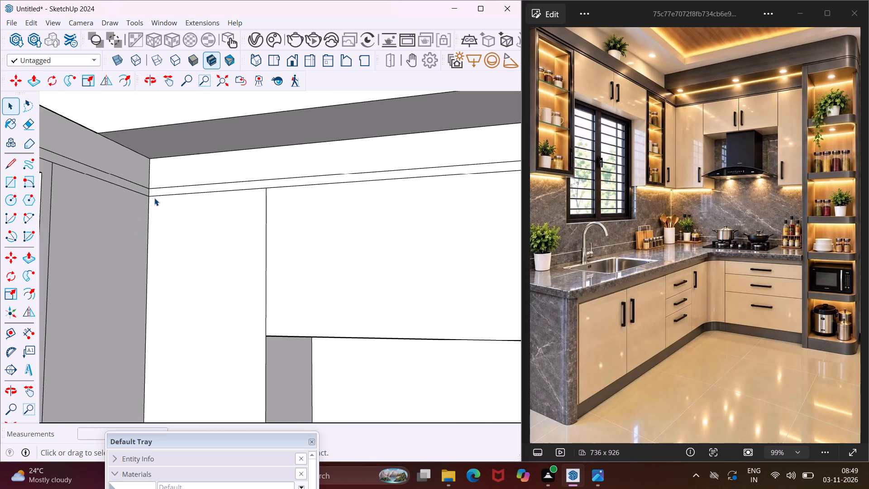
pyautogui.scroll(4, 154, 198)
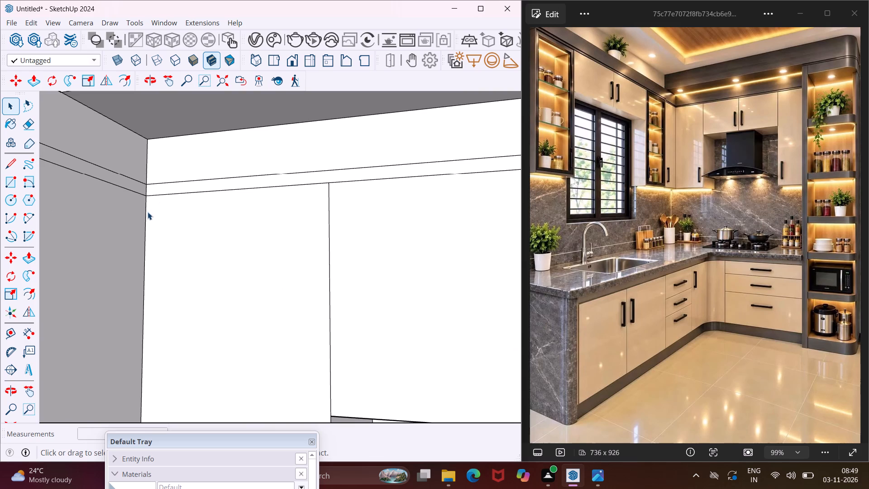
pyautogui.click(146, 216)
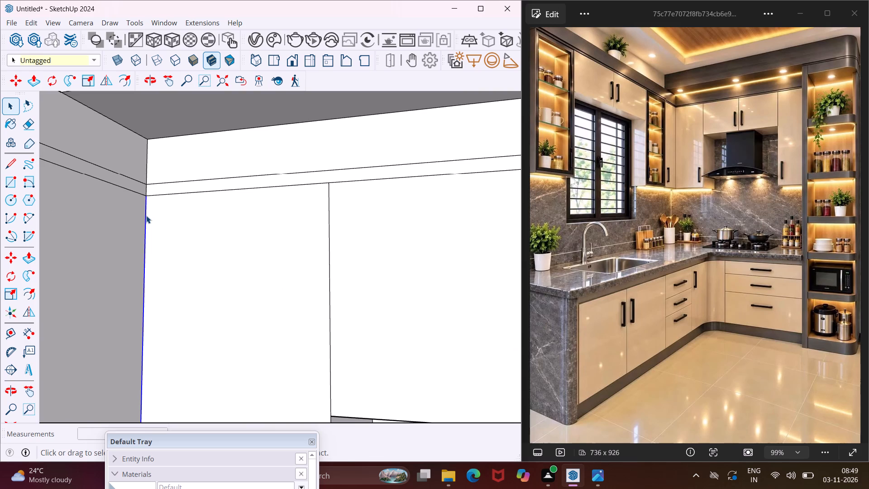
pyautogui.press('m')
pyautogui.scroll(4, 146, 188)
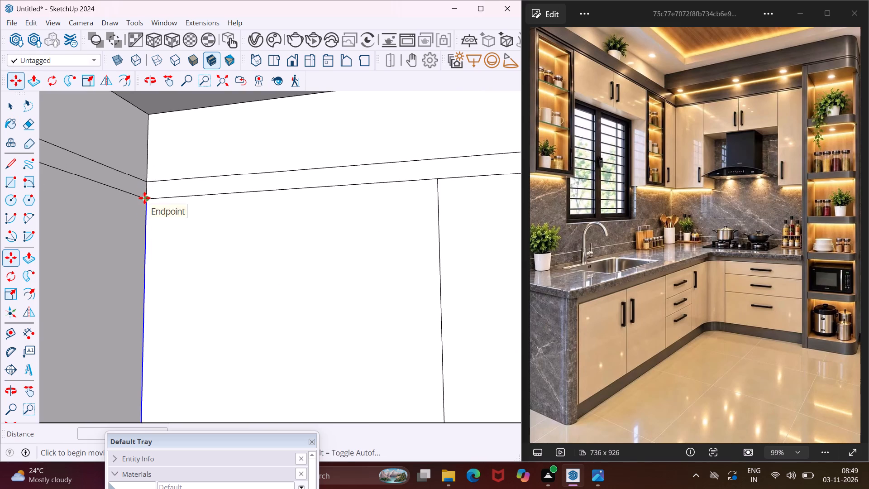
pyautogui.click(144, 198)
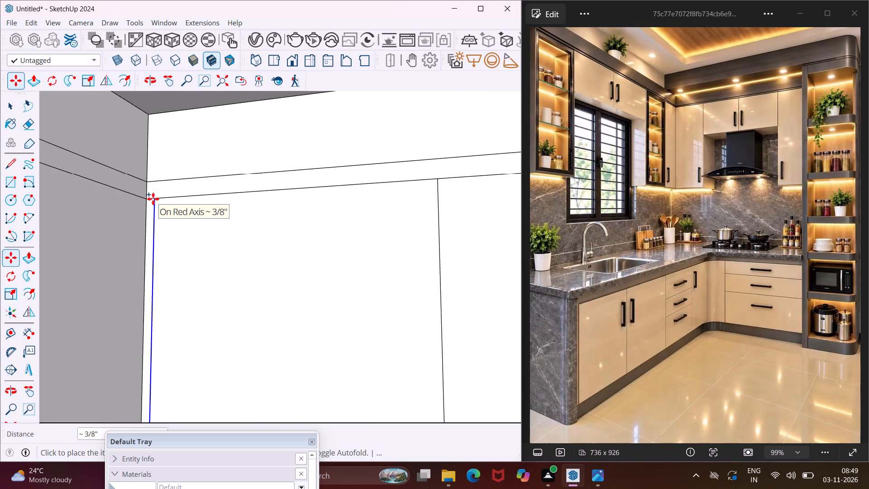
pyautogui.write('.4"')
pyautogui.press('Return')
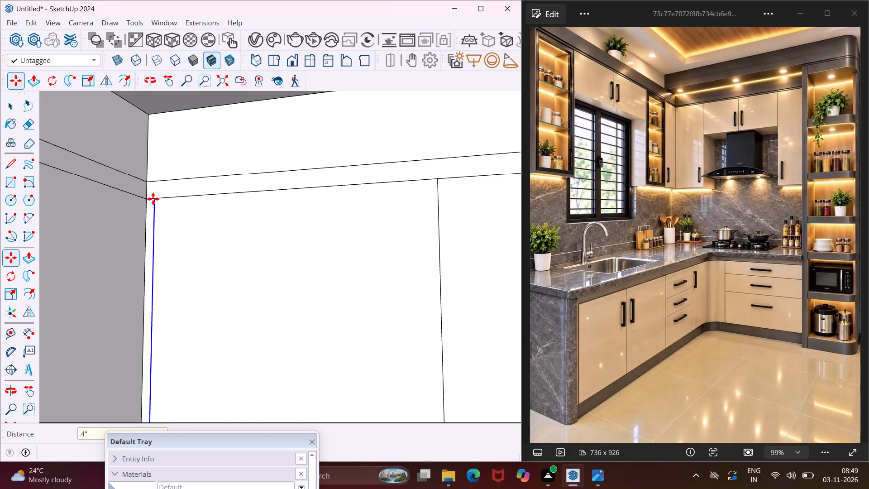
pyautogui.scroll(-11, 153, 199)
pyautogui.press('Escape')
pyautogui.press('space')
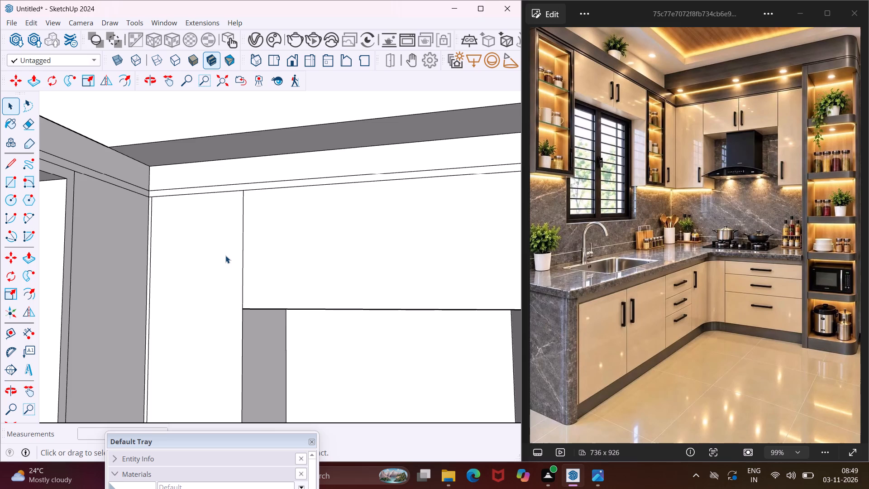
# Copy the full-height vertical edge between the corner wall cabinet and the cabinet above the hood space 0.4" toward the corner.
pyautogui.click(243, 326)
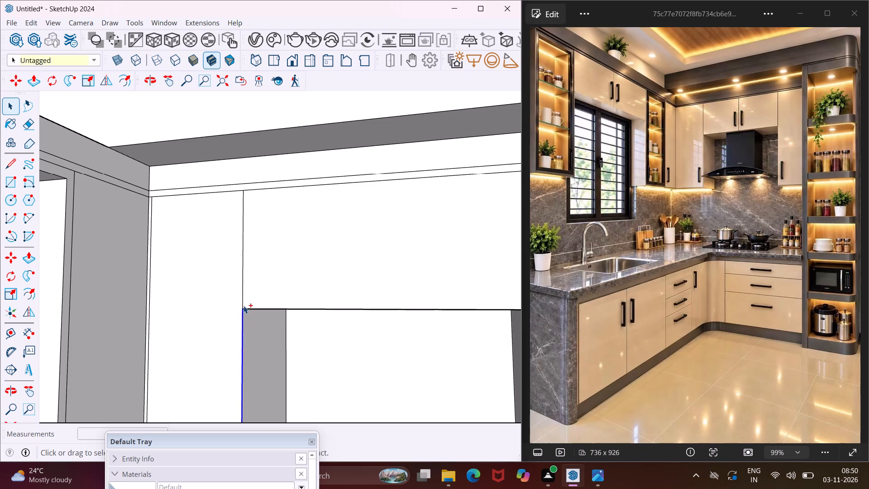
pyautogui.keyDown('ctrl'); pyautogui.click(243, 305); pyautogui.keyUp('ctrl')
pyautogui.press('m')
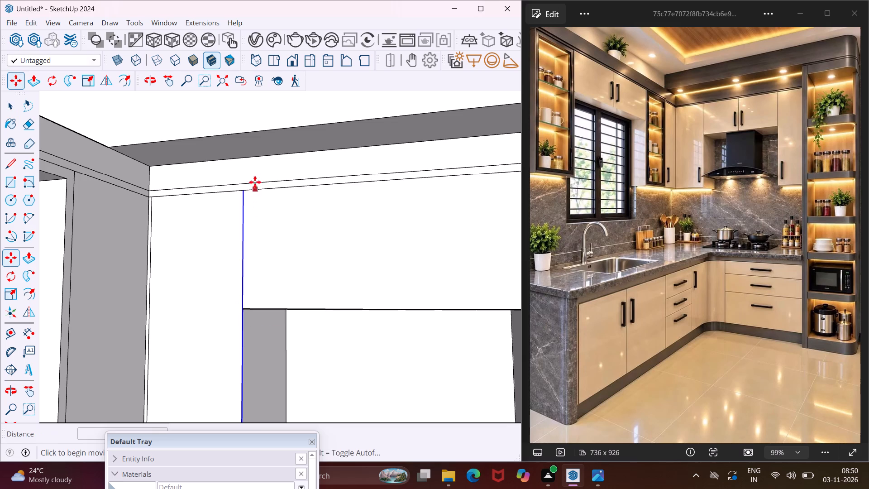
pyautogui.scroll(5, 245, 189)
pyautogui.click(242, 189)
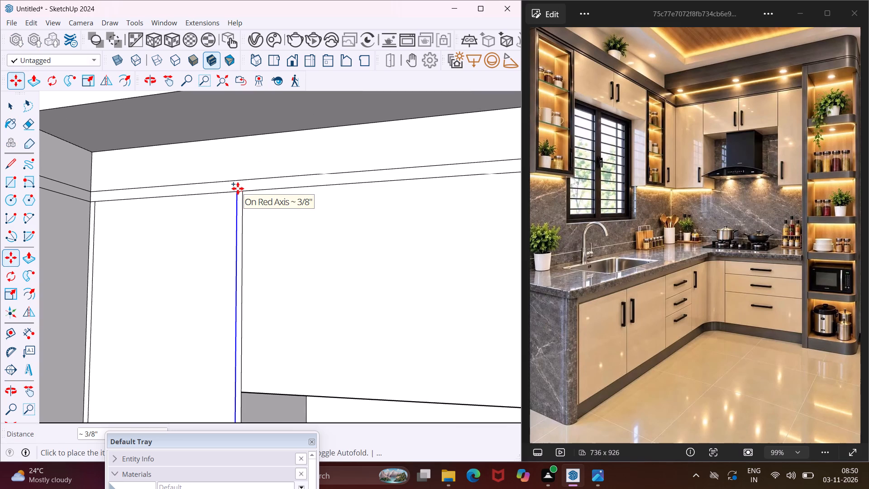
pyautogui.write('.4"')
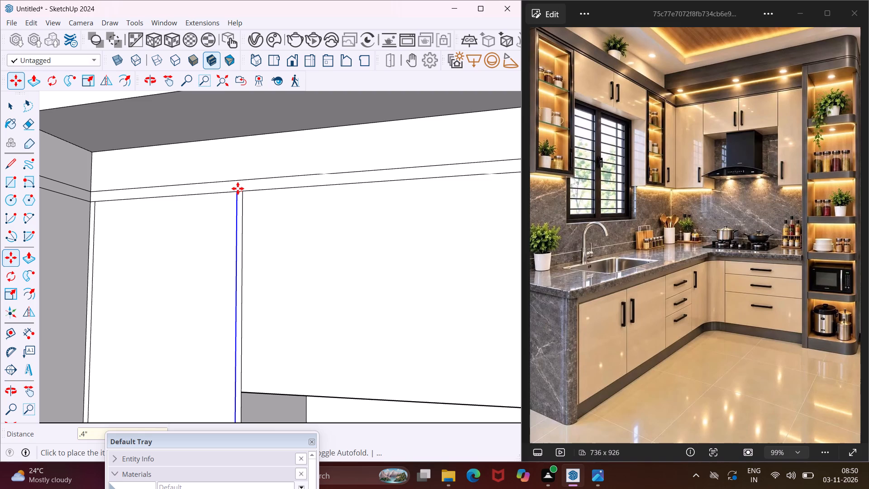
pyautogui.press('Return')
pyautogui.scroll(-5, 238, 188)
pyautogui.scroll(-5, 183, 194)
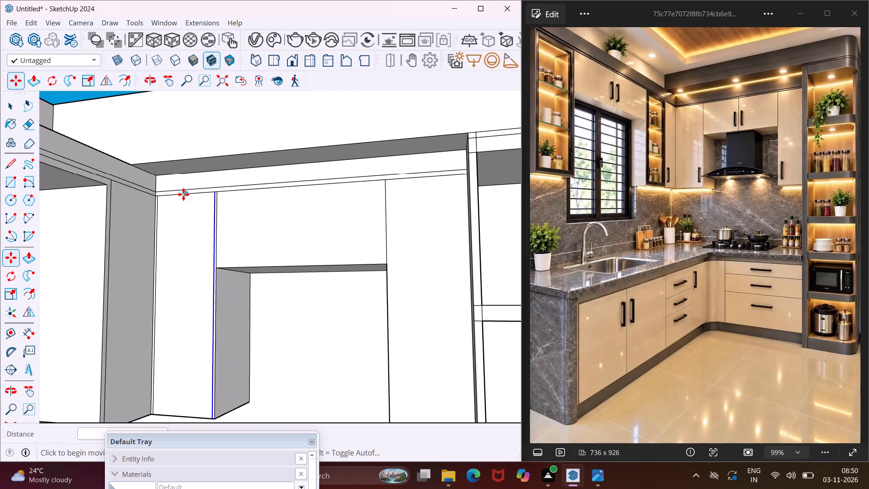
pyautogui.press('Escape')
pyautogui.press('space')
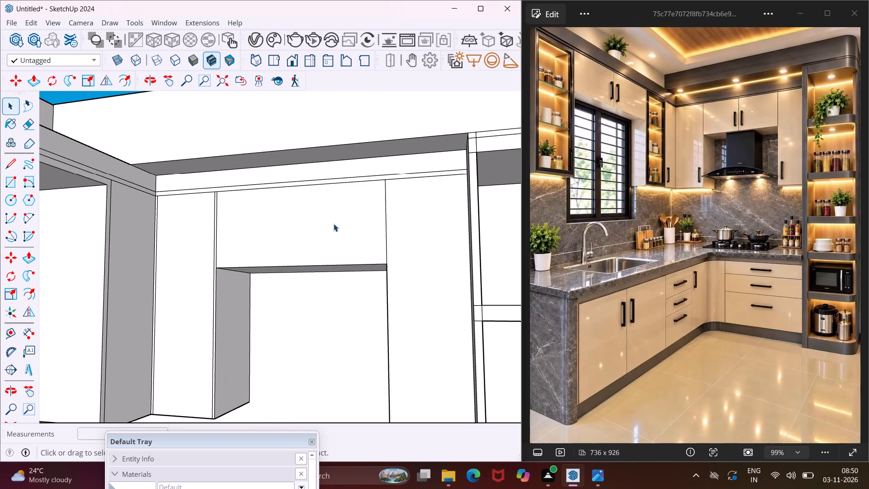
# Copy the full-height vertical edge on the shelf-unit side of the hood opening 0.4" toward the open shelf unit.
pyautogui.scroll(7, 343, 220)
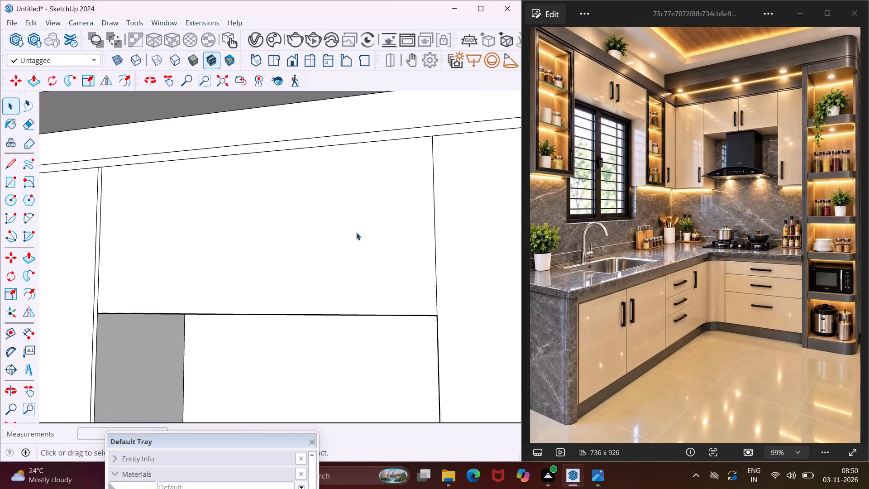
pyautogui.click(434, 194)
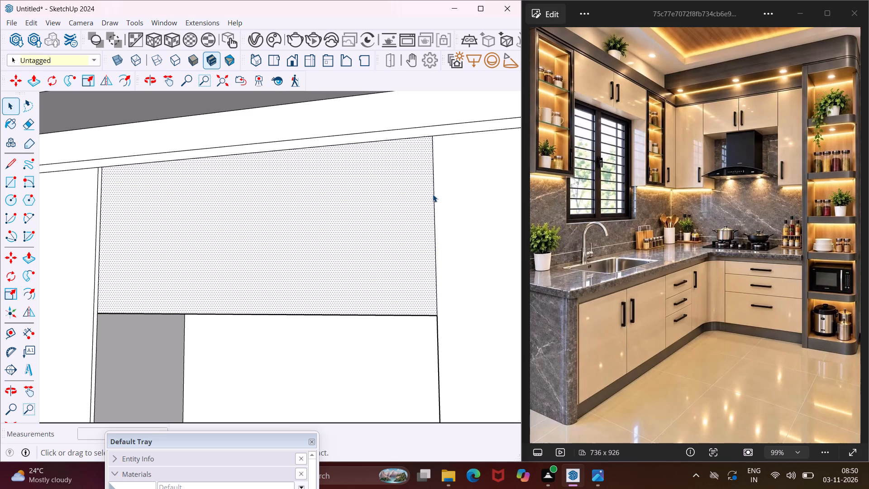
pyautogui.click(434, 206)
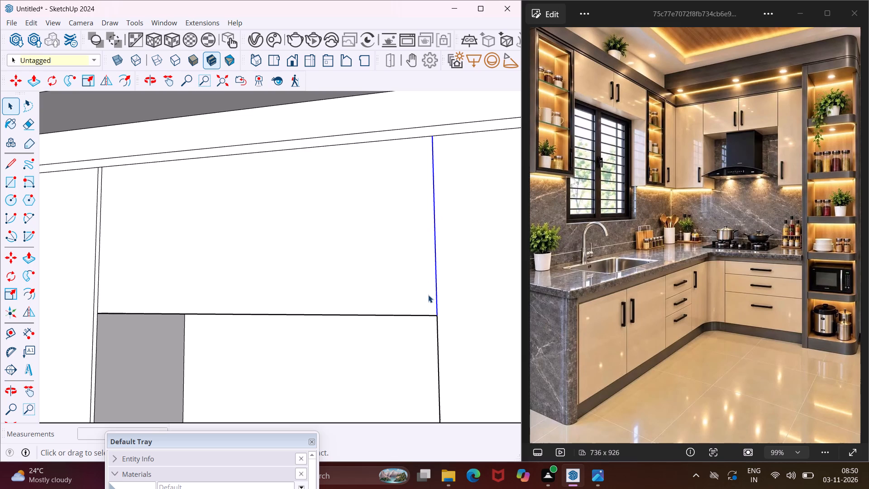
pyautogui.keyDown('ctrl'); pyautogui.click(438, 343); pyautogui.keyUp('ctrl')
pyautogui.press('m')
pyautogui.scroll(3, 425, 126)
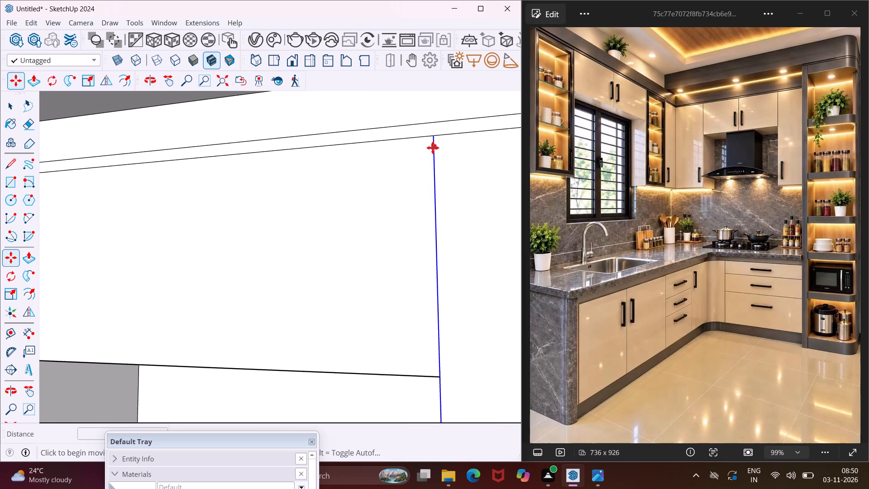
pyautogui.click(434, 136)
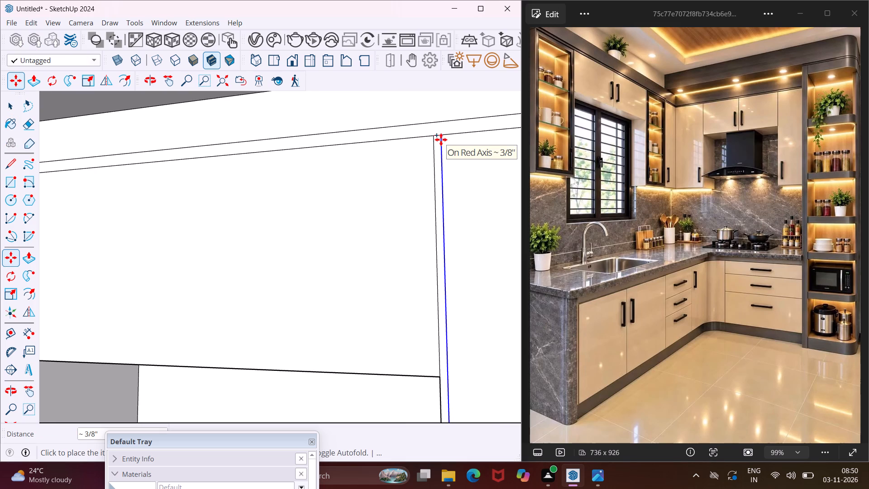
pyautogui.write('.4"')
pyautogui.press('Return')
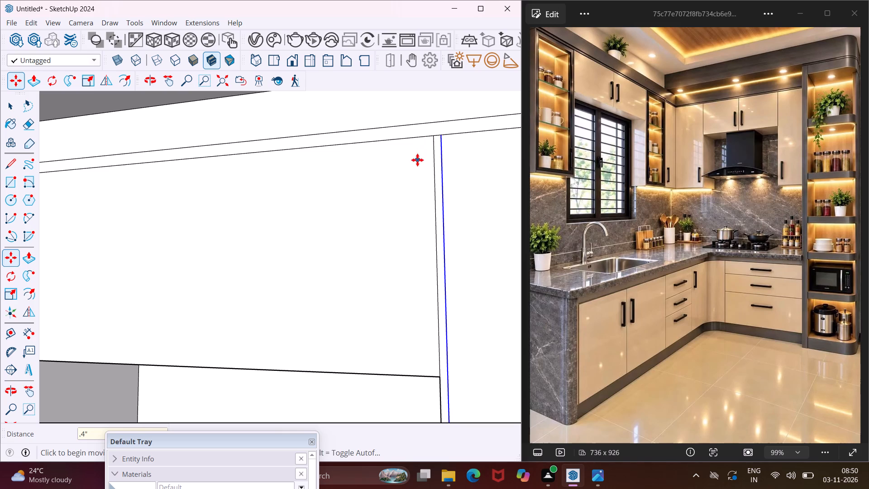
pyautogui.press('Escape')
pyautogui.press('space')
pyautogui.scroll(-4, 417, 160)
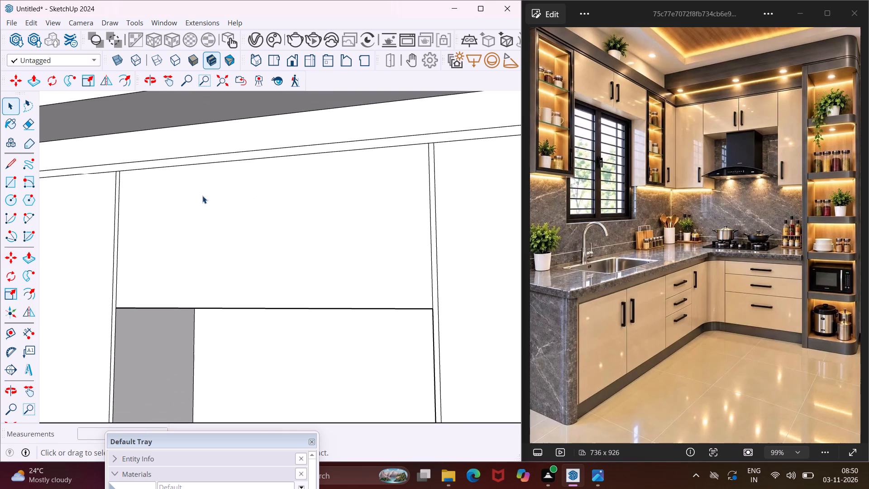
# Draw a vertical line from the bottom edge's midpoint to the top edge of the cabinet front above the hood space.
pyautogui.click(10, 170)
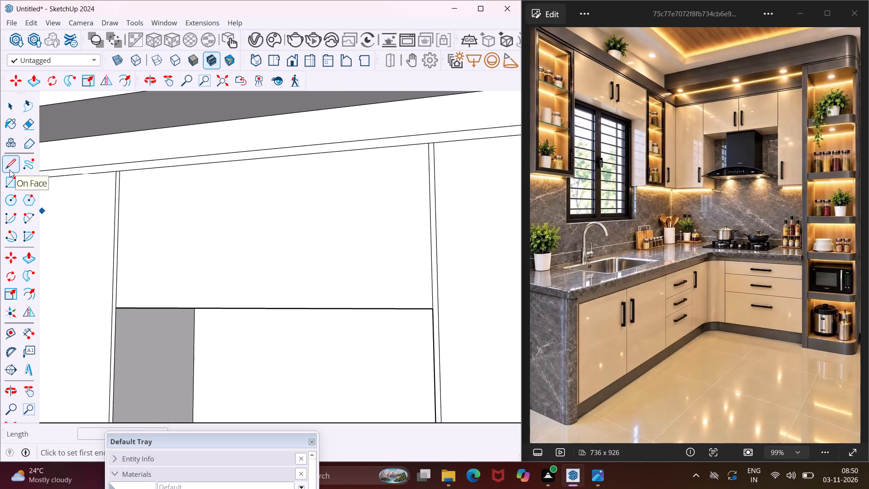
pyautogui.click(260, 310)
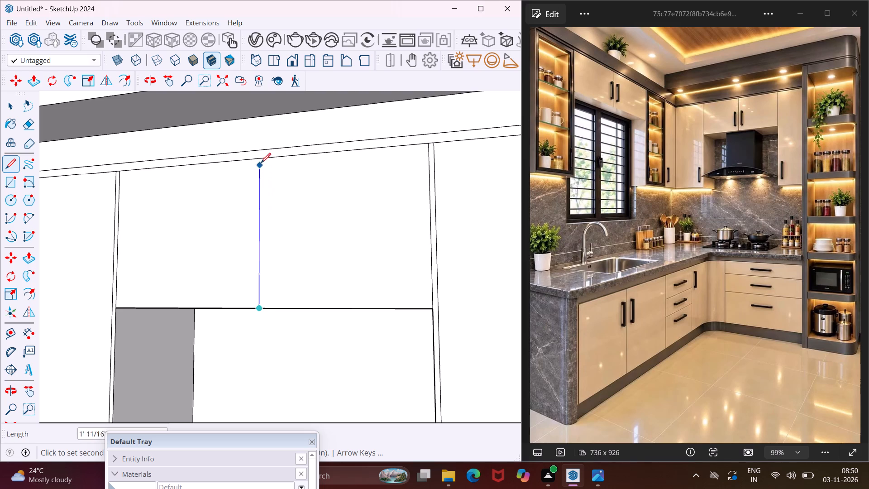
pyautogui.click(261, 162)
pyautogui.press('Escape')
pyautogui.press('space')
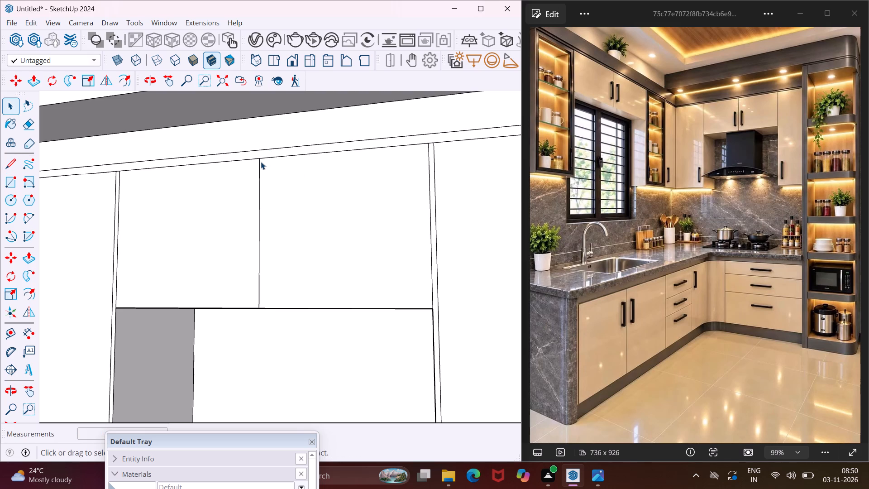
# Copy the central dividing line on the cabinet above the hood space 0.4" toward the open shelf unit.
pyautogui.scroll(7, 261, 162)
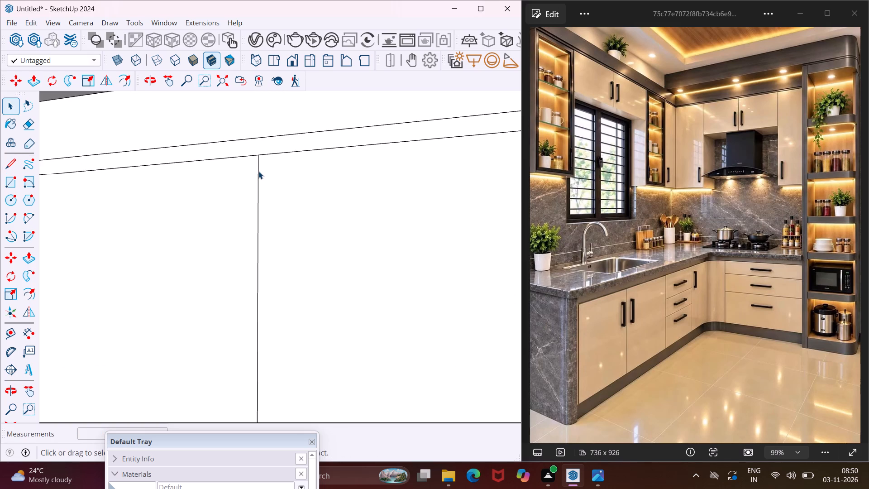
pyautogui.click(258, 171)
pyautogui.press('m')
pyautogui.scroll(3, 258, 157)
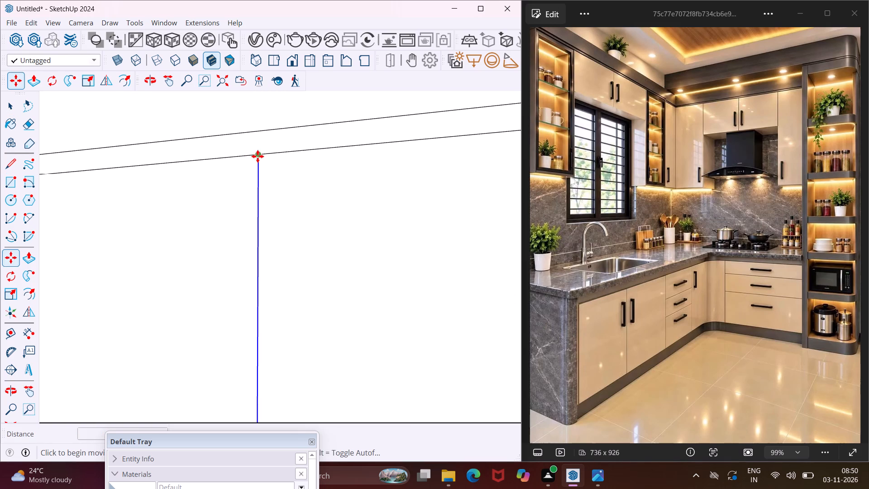
pyautogui.click(258, 155)
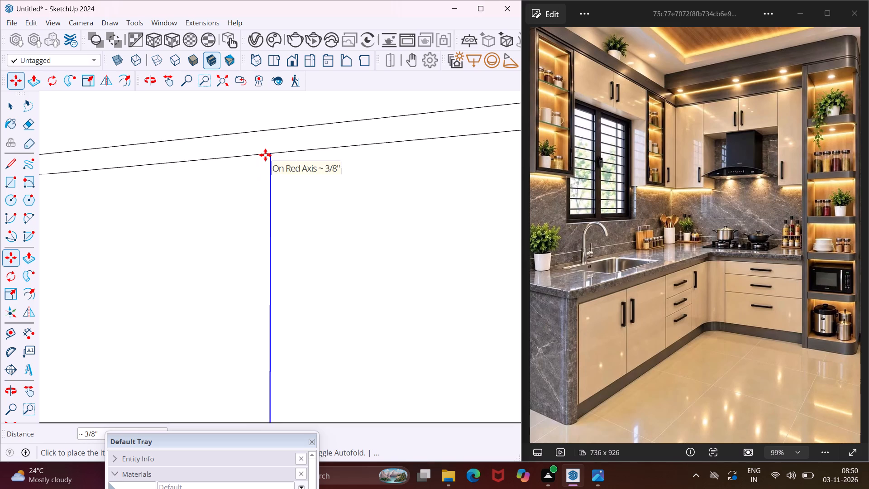
pyautogui.write('.4"')
pyautogui.press('Return')
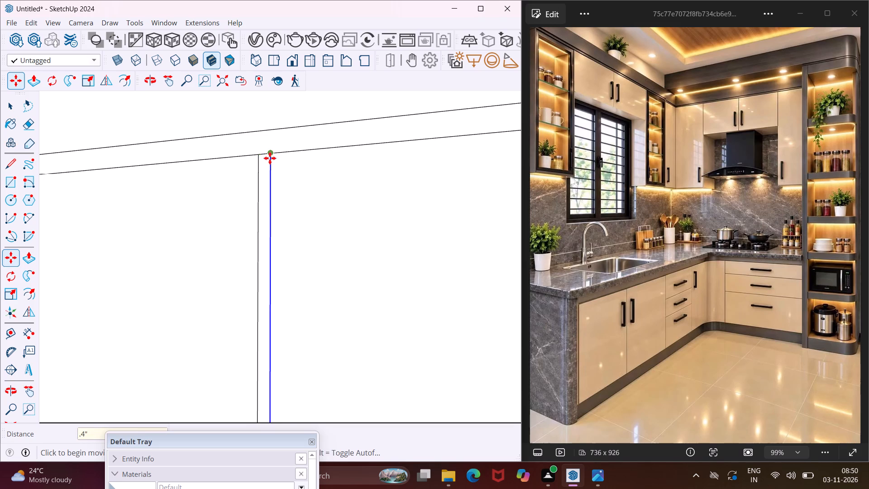
pyautogui.scroll(-15, 270, 158)
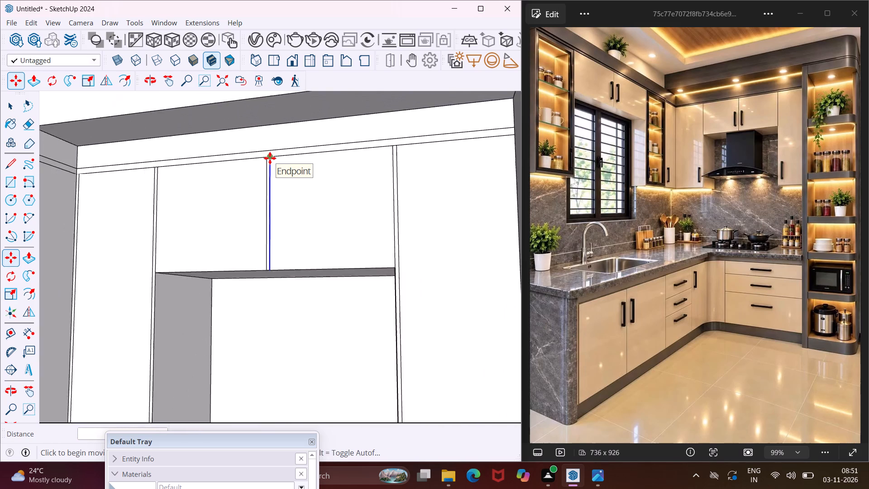
pyautogui.scroll(-8, 270, 158)
pyautogui.press('Escape')
pyautogui.press('space')
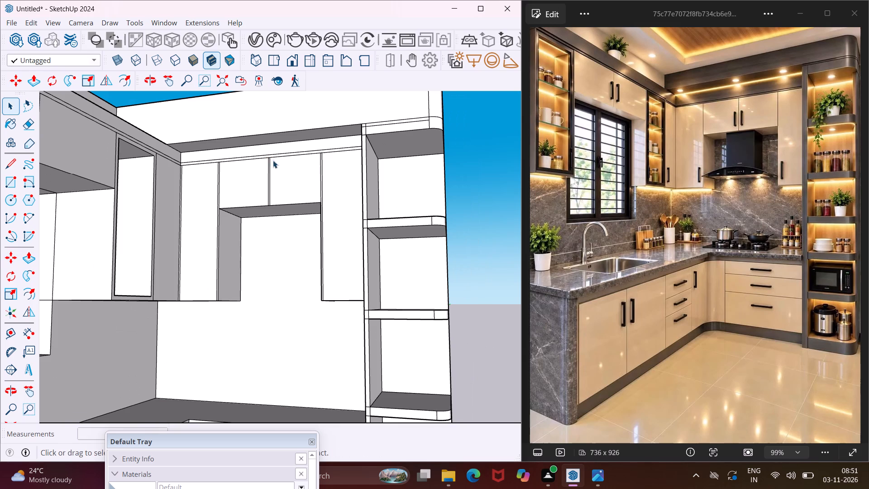
pyautogui.scroll(-10, 270, 192)
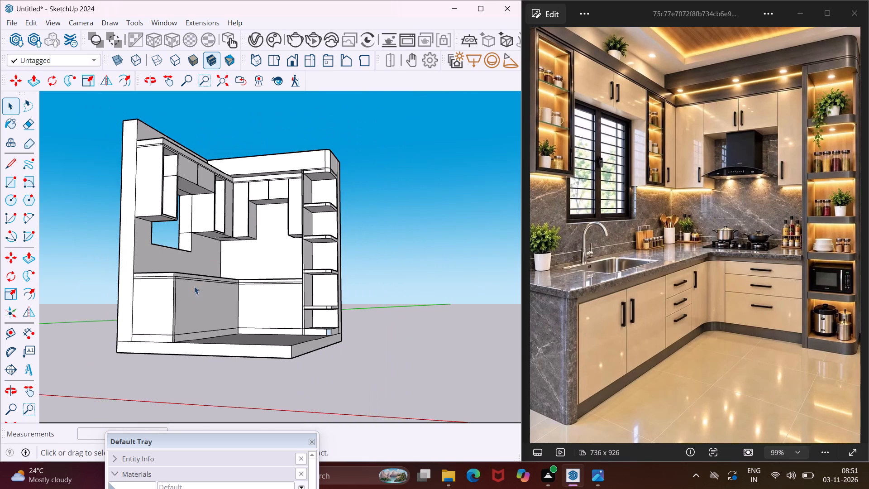
# Draw a vertical line about 2' 5" high on the hood-wall base cabinet front near the corner, from upper front edge to plinth line.
pyautogui.moveTo(188, 297); pyautogui.dragTo(136, 306, button='middle')
pyautogui.scroll(3, 148, 275)
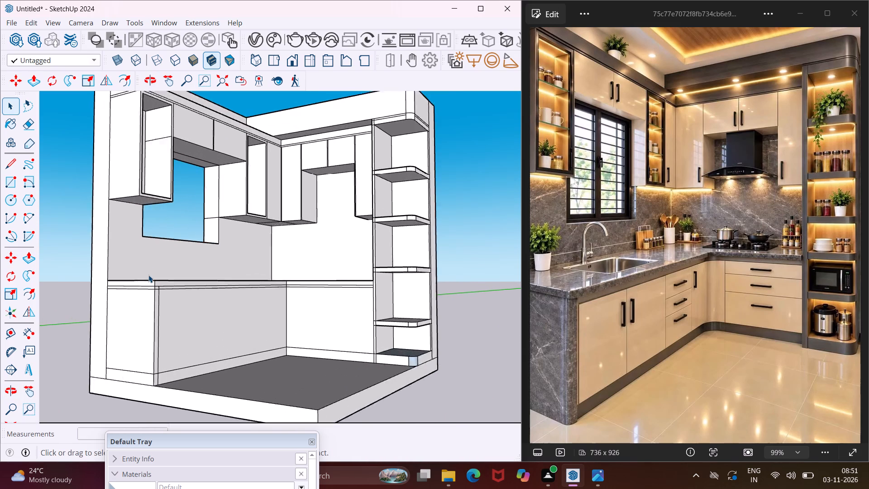
pyautogui.scroll(2, 148, 275)
pyautogui.moveTo(148, 275); pyautogui.dragTo(96, 275, button='middle')
pyautogui.scroll(4, 208, 319)
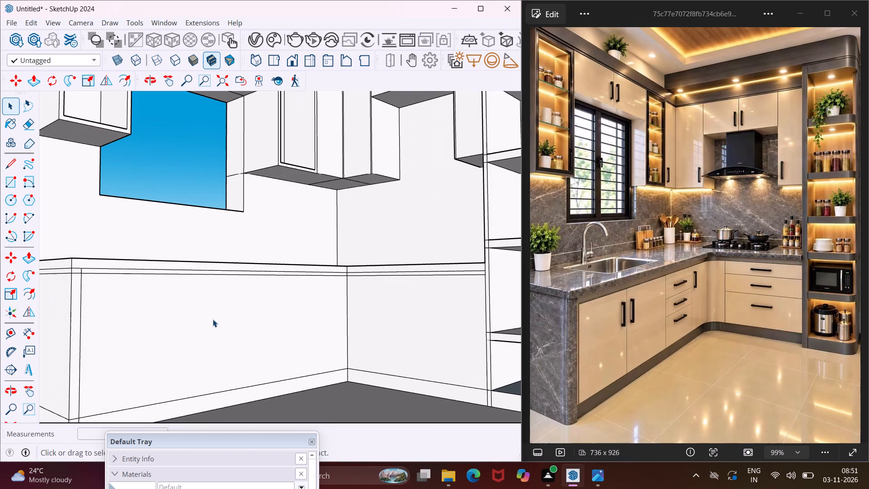
pyautogui.click(13, 171)
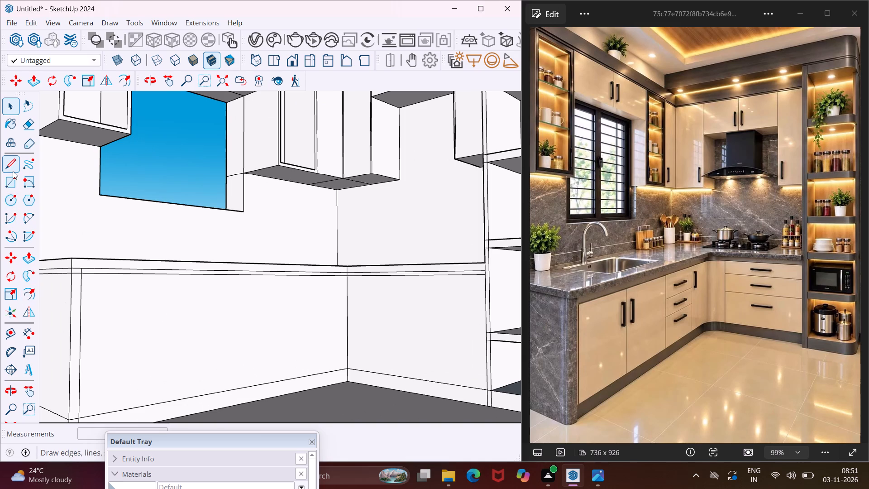
pyautogui.moveTo(296, 308); pyautogui.dragTo(349, 326, button='middle')
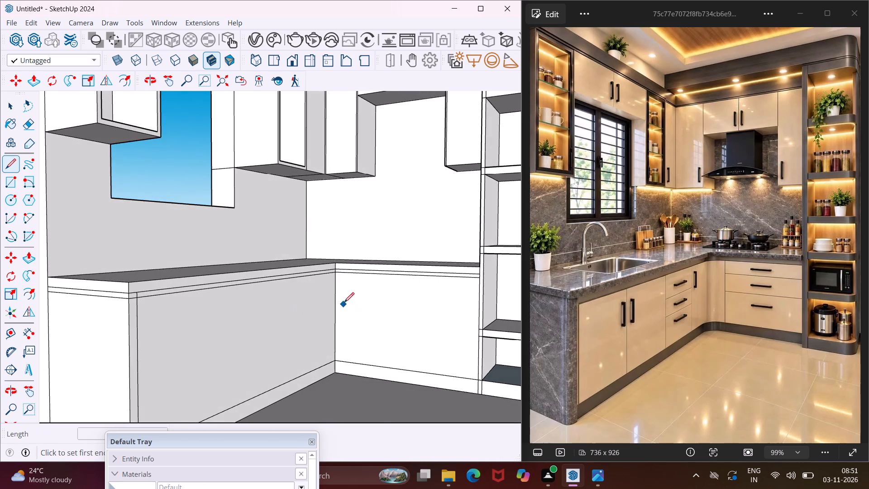
pyautogui.scroll(5, 344, 302)
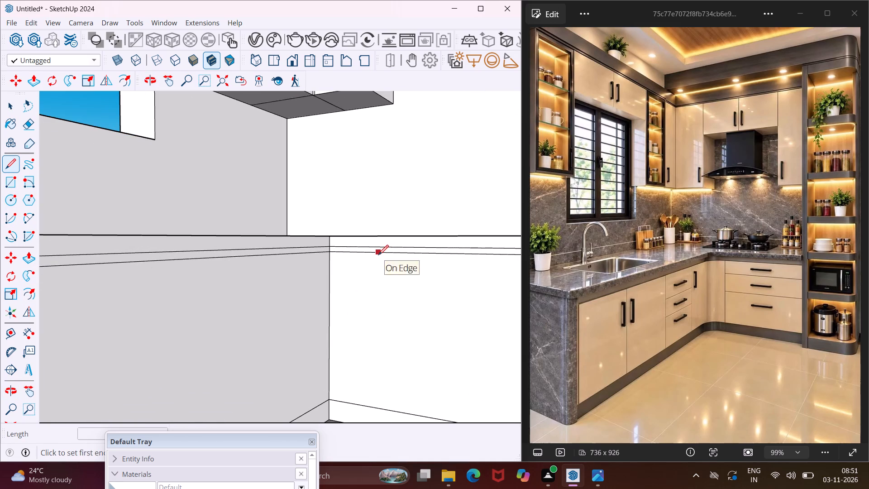
pyautogui.click(378, 255)
pyautogui.scroll(-3, 358, 316)
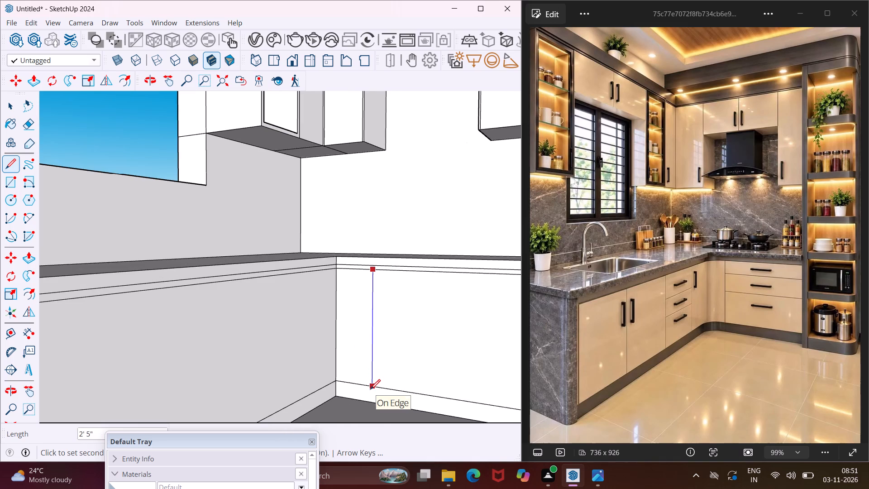
pyautogui.click(370, 389)
pyautogui.press('Escape')
pyautogui.press('space')
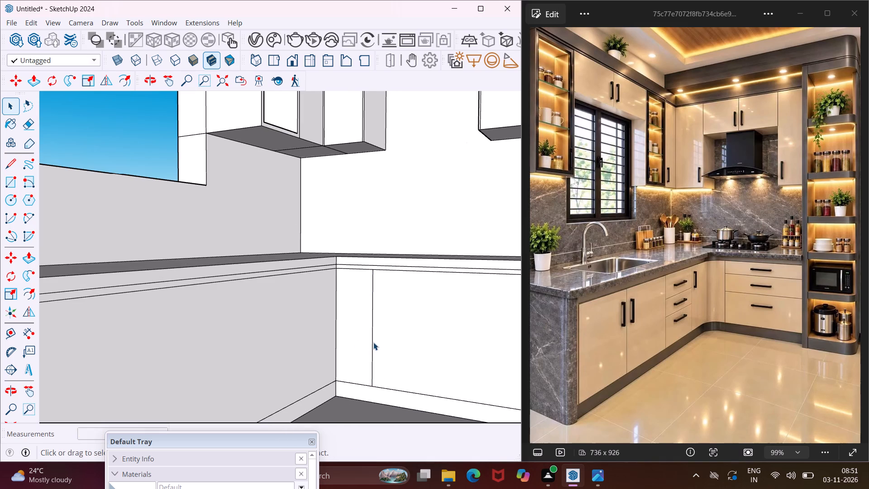
# Copy the vertical dividing line on the hood-wall base cabinet front 0.4" toward the corner.
pyautogui.scroll(-4, 372, 339)
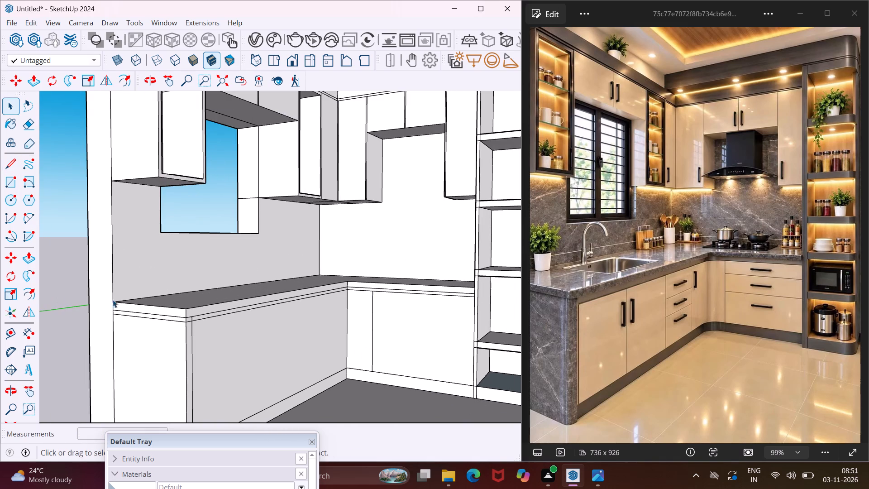
pyautogui.scroll(4, 363, 313)
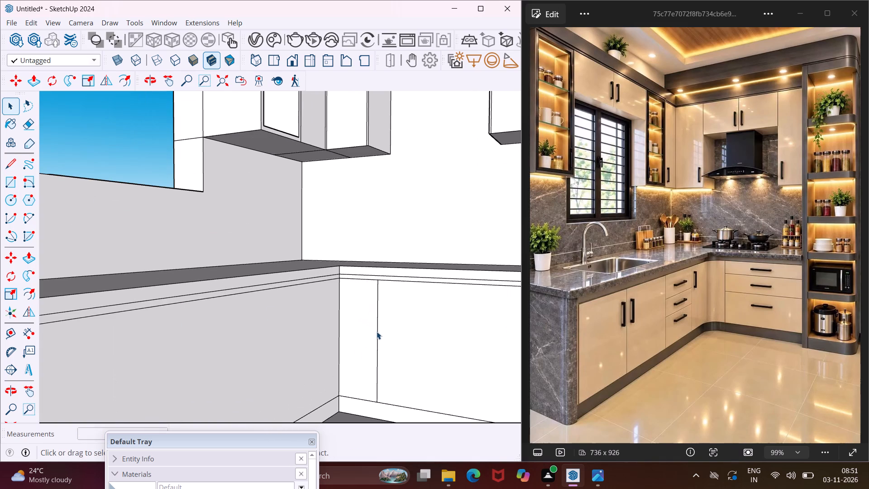
pyautogui.click(378, 333)
pyautogui.press('m')
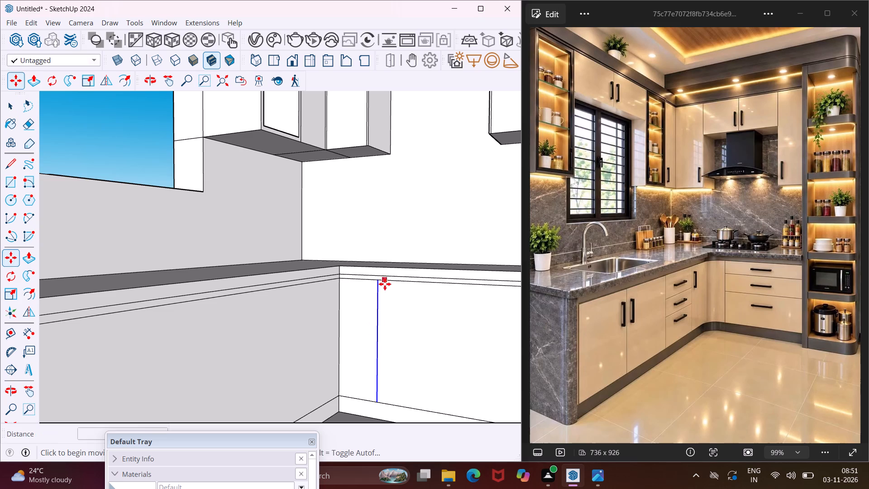
pyautogui.scroll(6, 382, 281)
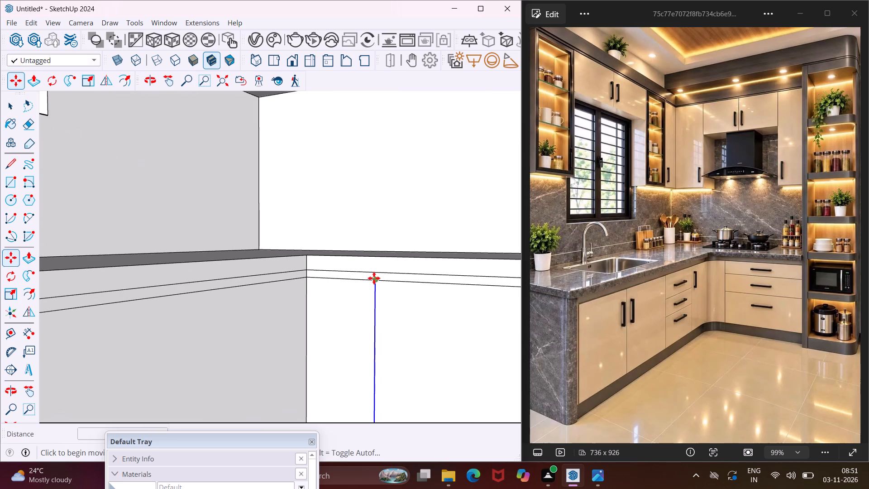
pyautogui.click(374, 278)
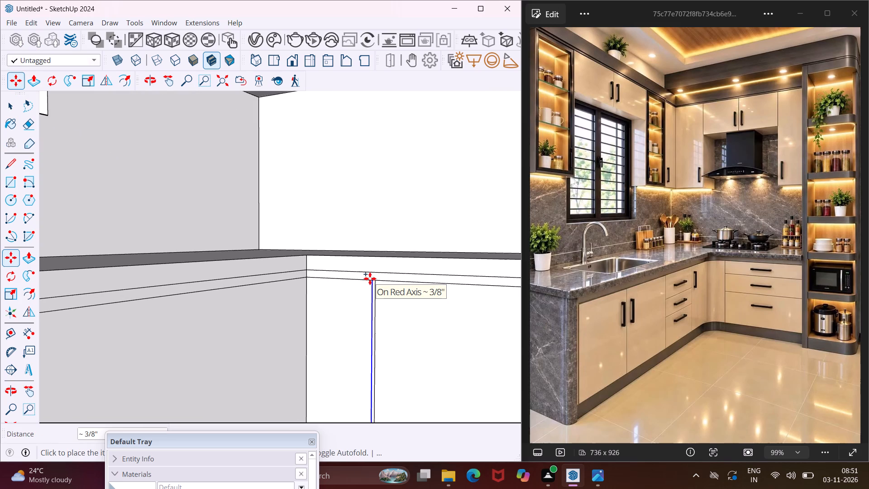
pyautogui.write('.4"')
pyautogui.press('Return')
pyautogui.press('Escape')
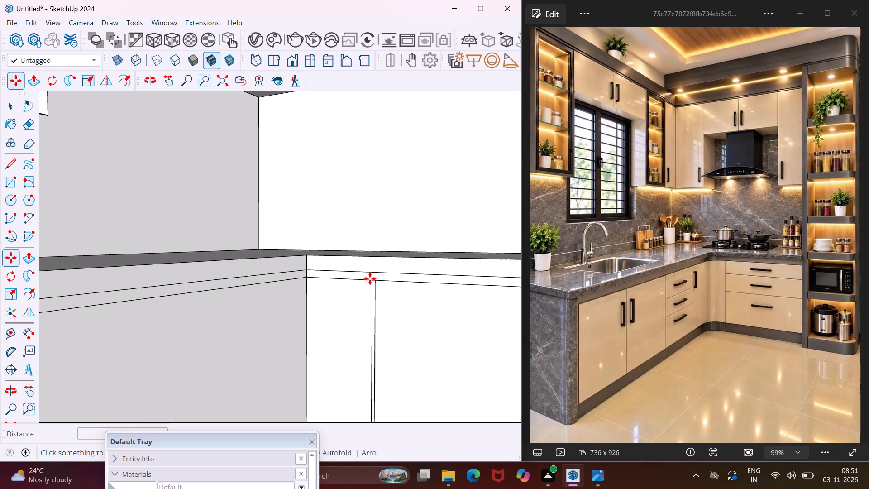
pyautogui.press('space')
# Draw a horizontal line about 2' 10" long across the upper part of the hood-wall base front, from the vertical divider to the shelf-side edge.
pyautogui.scroll(-11, 370, 278)
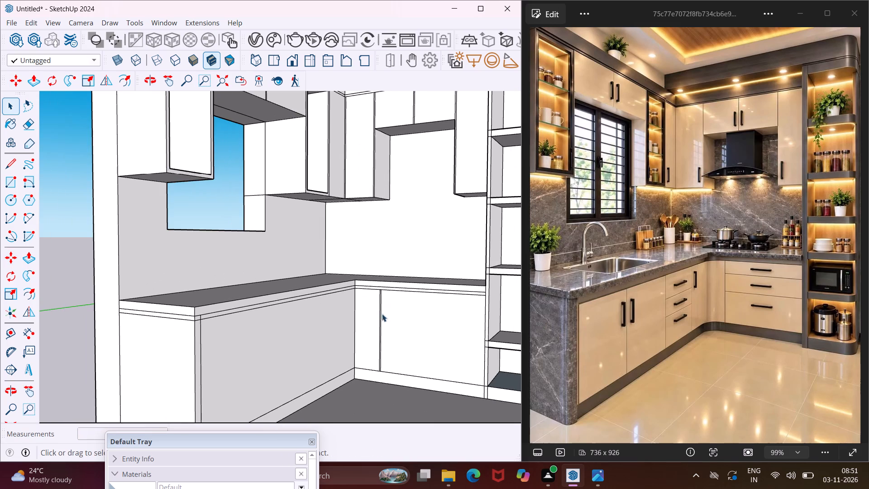
pyautogui.moveTo(358, 334); pyautogui.dragTo(342, 337, button='middle')
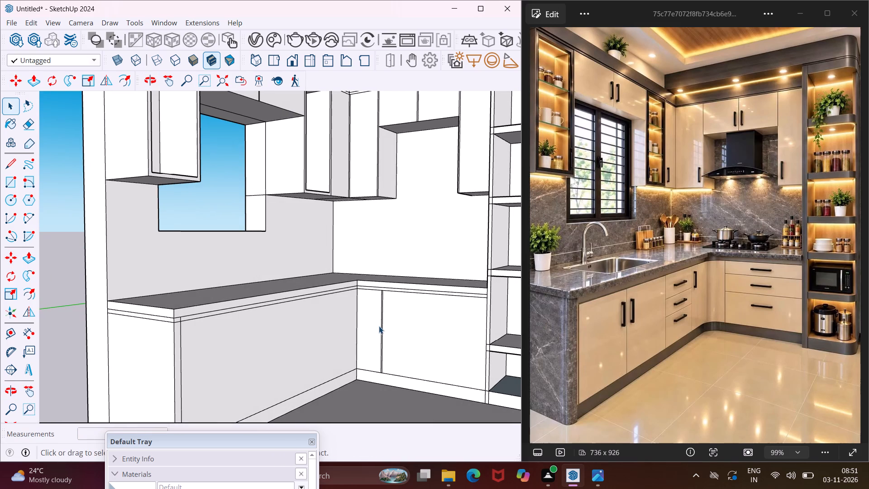
pyautogui.click(14, 170)
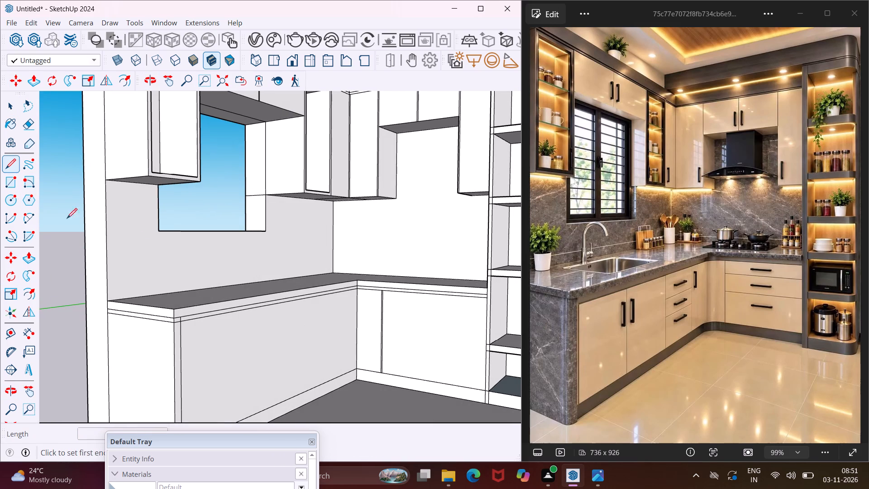
pyautogui.moveTo(280, 324); pyautogui.dragTo(358, 332, button='middle')
pyautogui.scroll(3, 397, 326)
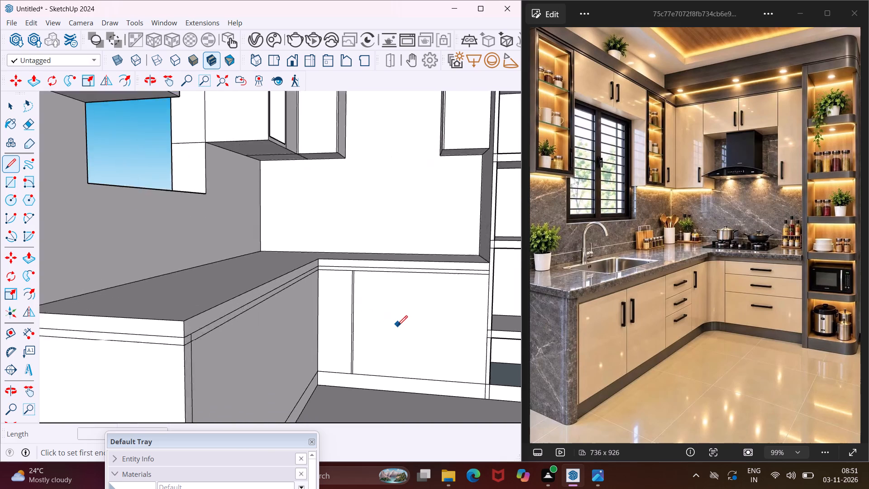
pyautogui.scroll(2, 397, 326)
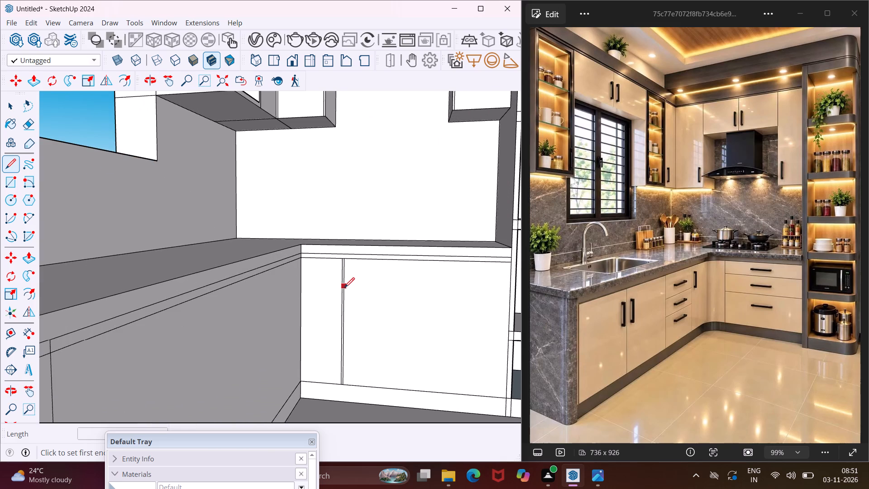
pyautogui.click(345, 288)
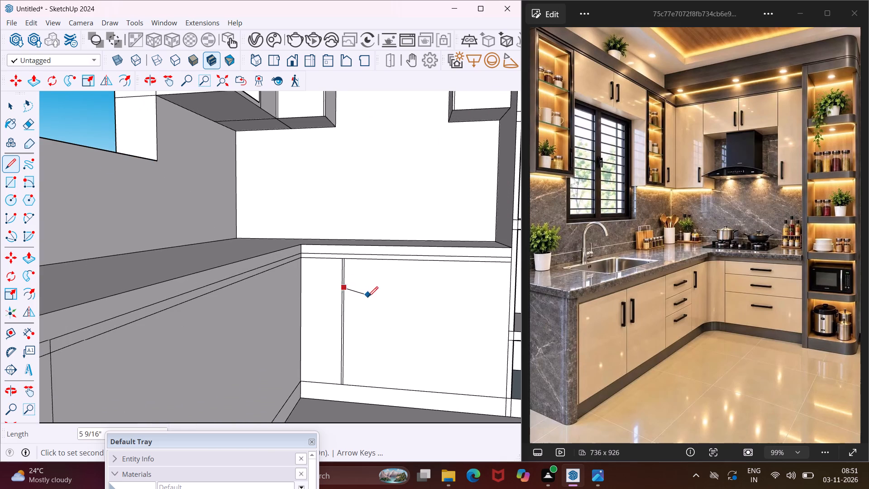
pyautogui.scroll(-2, 368, 297)
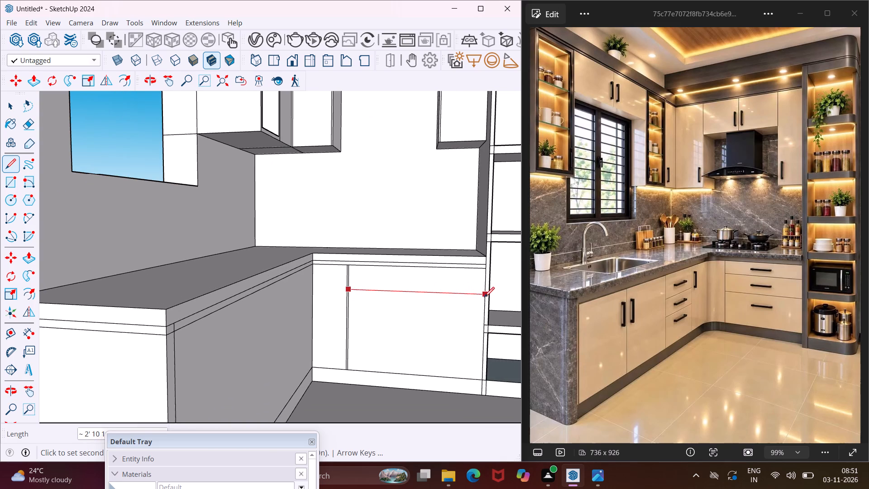
pyautogui.click(485, 297)
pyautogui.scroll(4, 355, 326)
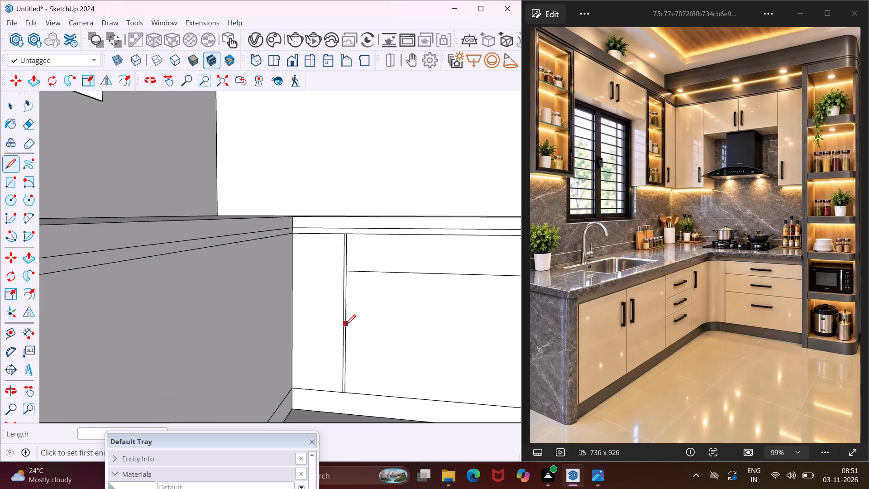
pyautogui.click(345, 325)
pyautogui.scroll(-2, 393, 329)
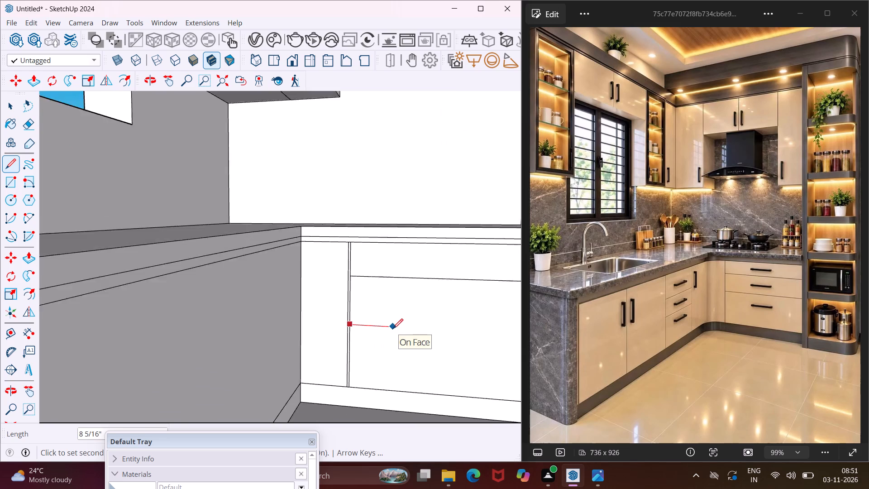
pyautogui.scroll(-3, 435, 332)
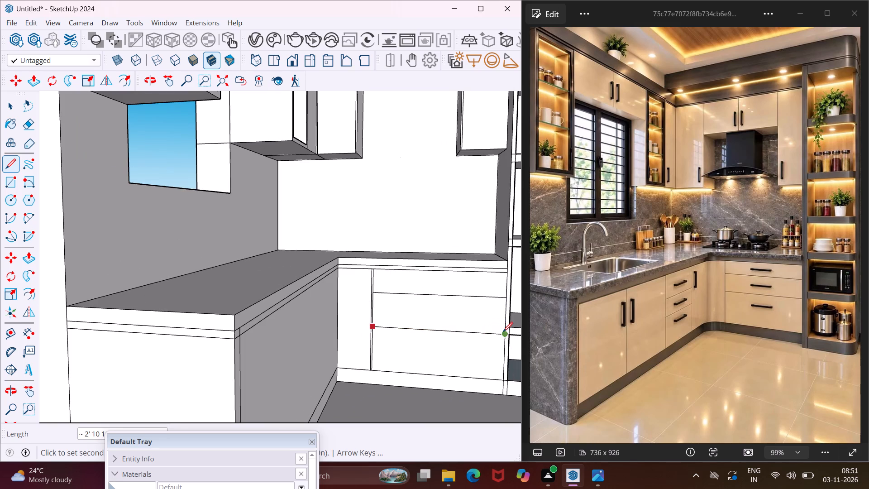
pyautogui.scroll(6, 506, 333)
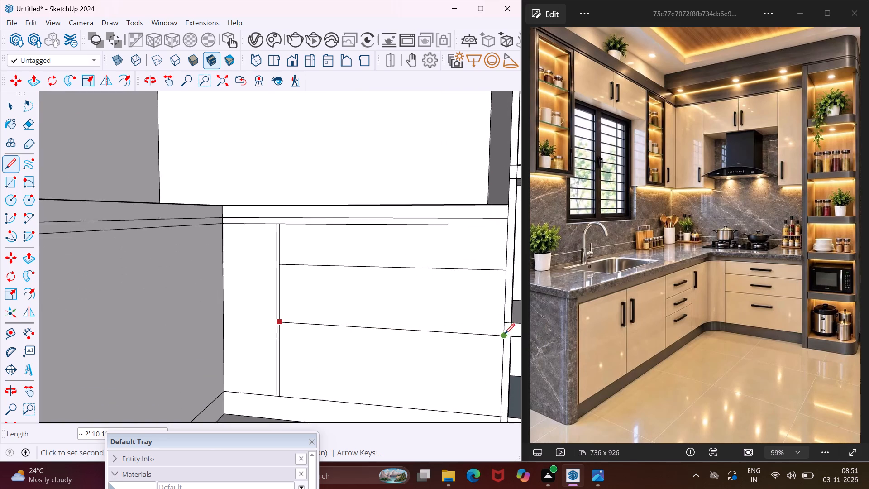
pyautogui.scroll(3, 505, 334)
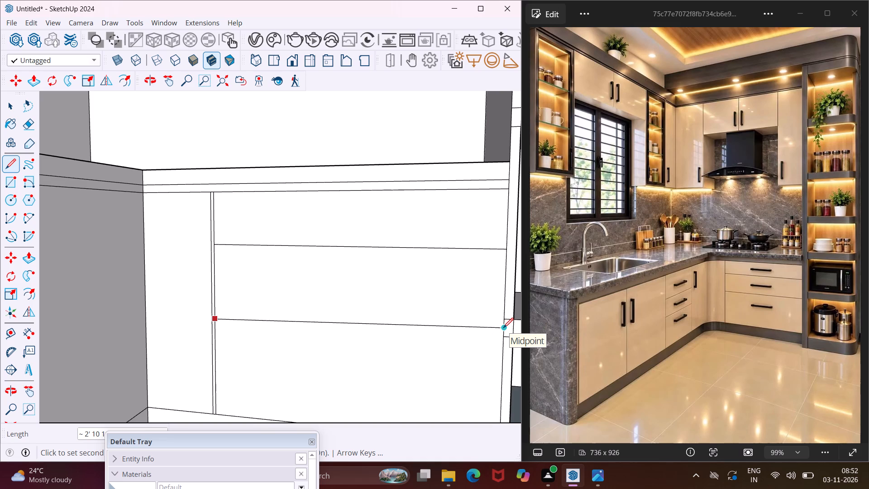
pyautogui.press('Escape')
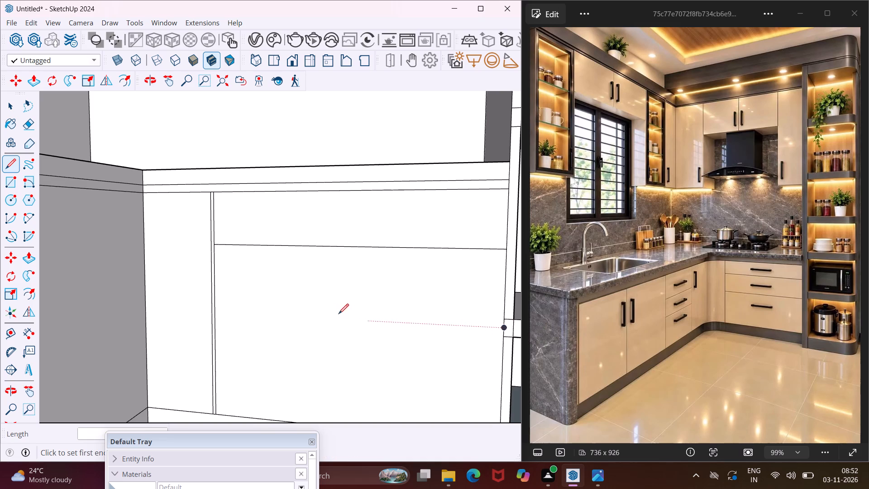
# Draw a second horizontal drawer line from the midpoint of the shelf-side edge below the first line to the vertical divider.
pyautogui.click(502, 329)
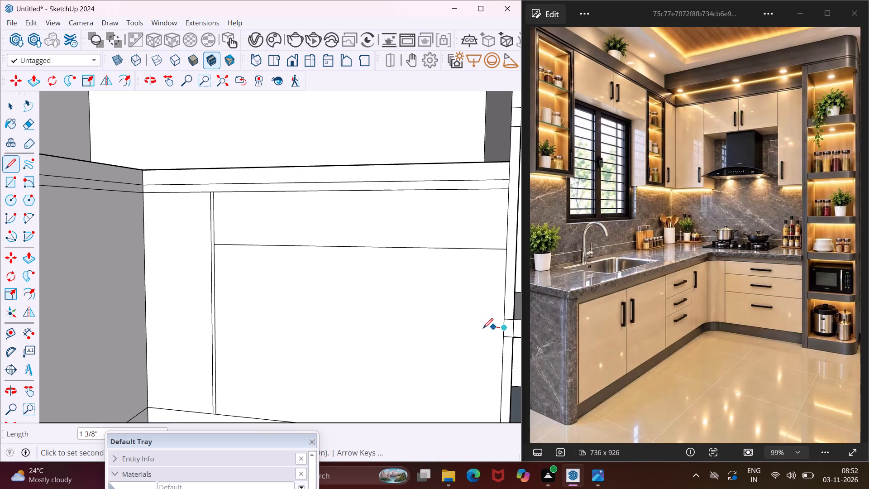
pyautogui.scroll(-2, 448, 326)
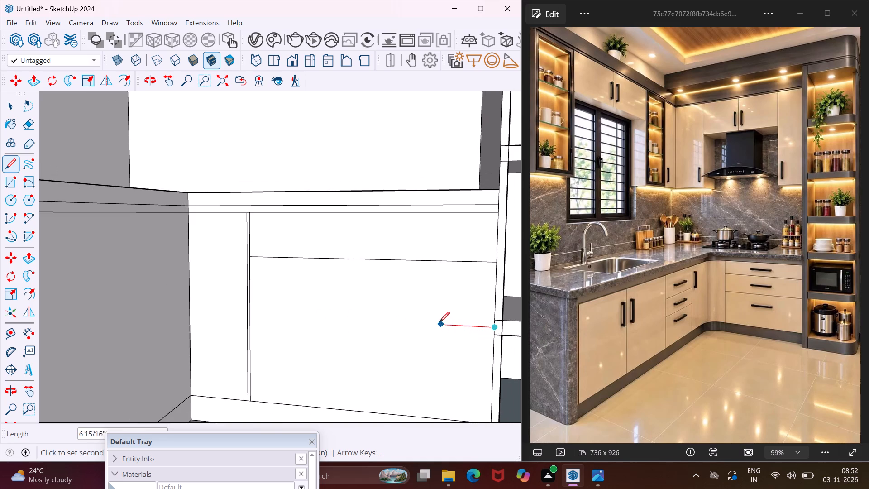
pyautogui.click(251, 314)
pyautogui.press('Escape')
pyautogui.press('space')
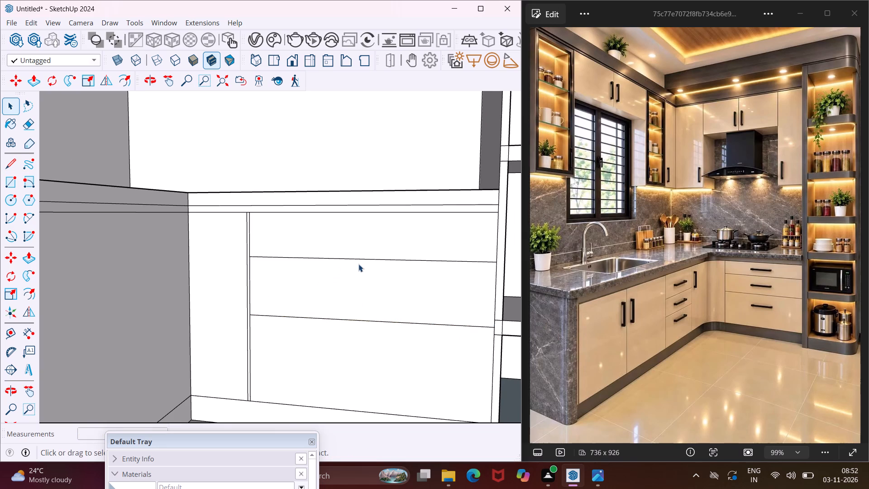
# Copy the upper horizontal drawer line on the hood-wall base cabinet front 0.2" downward.
pyautogui.scroll(3, 358, 263)
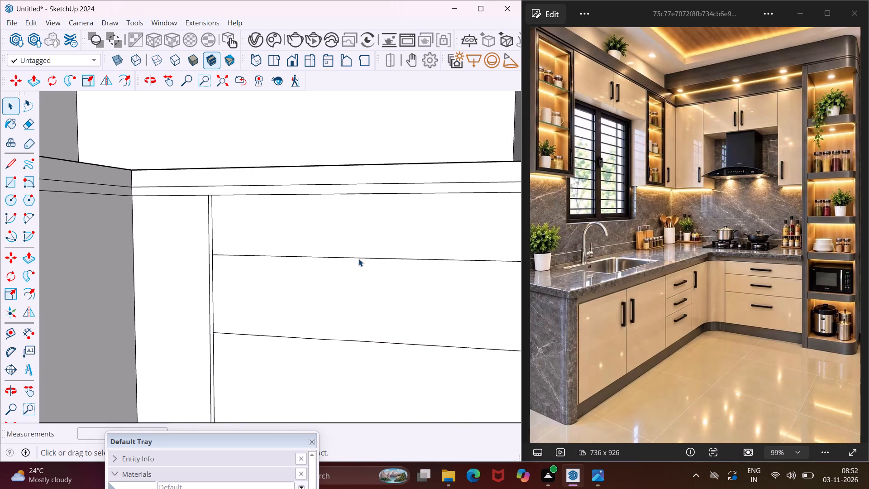
pyautogui.click(358, 259)
pyautogui.press('m')
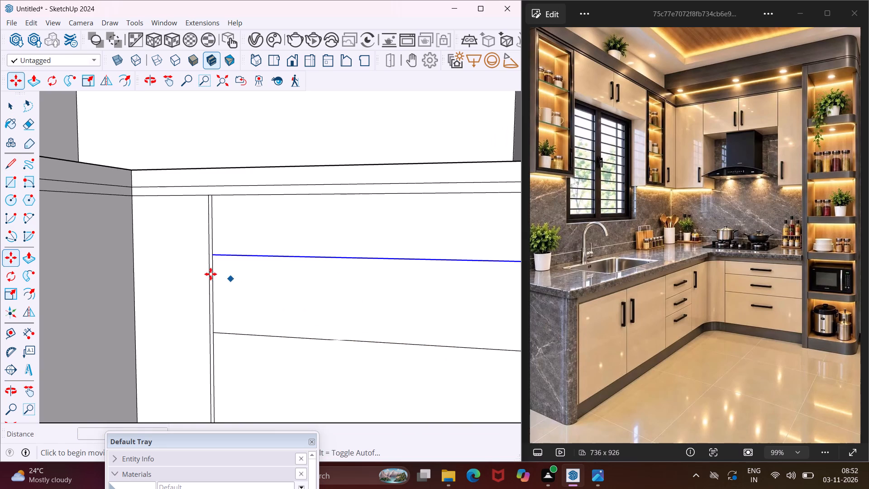
pyautogui.scroll(6, 210, 254)
pyautogui.click(213, 256)
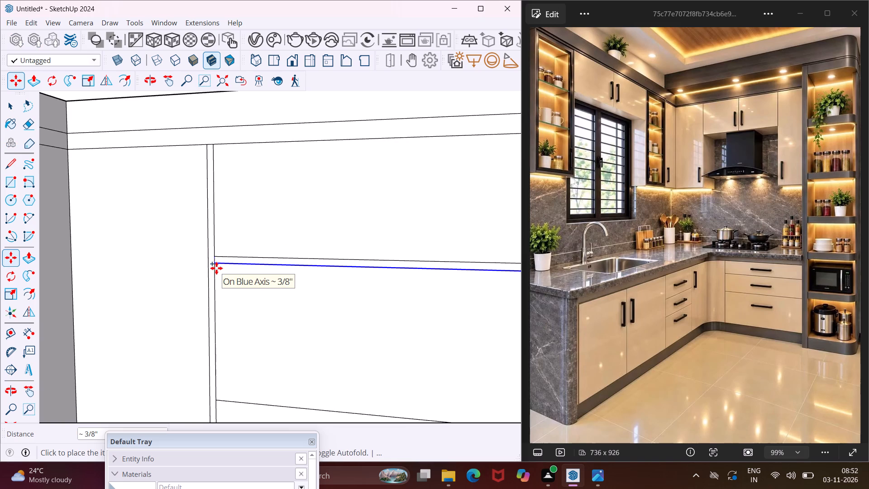
pyautogui.write('.2"')
pyautogui.press('Return')
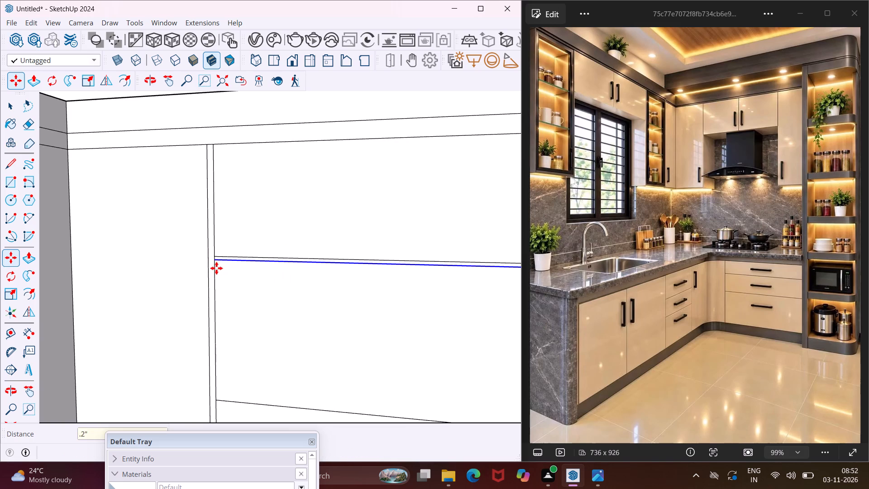
pyautogui.scroll(-4, 216, 268)
pyautogui.press('Escape')
pyautogui.press('space')
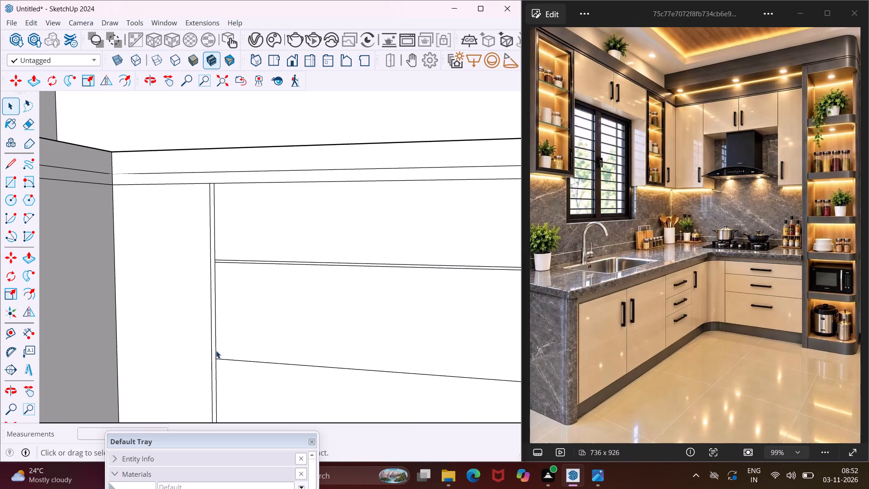
# Copy the lower horizontal drawer line on the hood-wall base cabinet front 0.4" downward.
pyautogui.scroll(8, 219, 347)
pyautogui.click(218, 372)
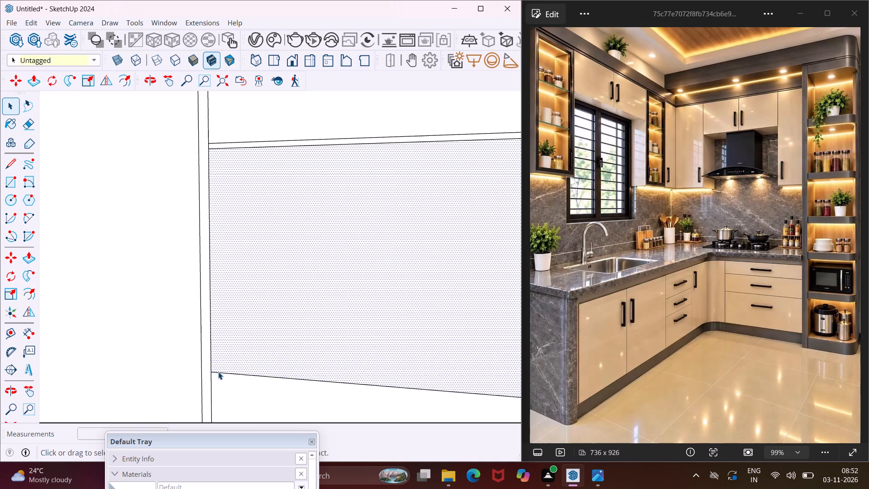
pyautogui.click(218, 373)
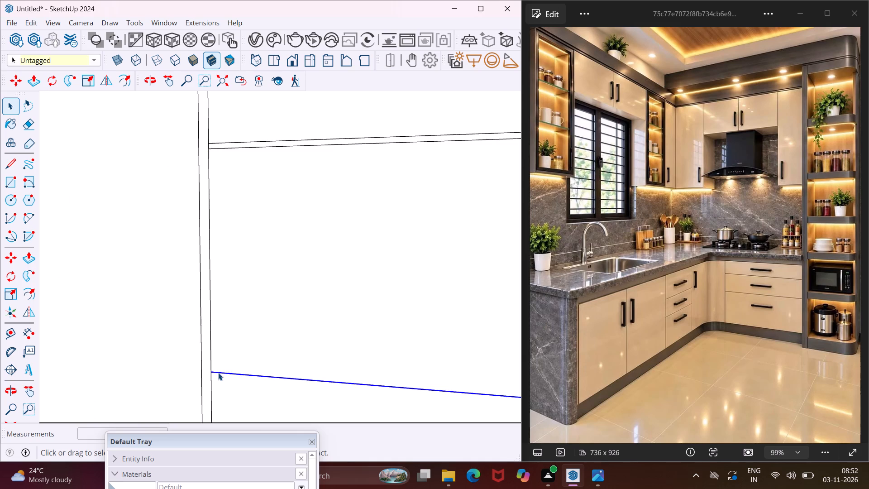
pyautogui.press('m')
pyautogui.scroll(3, 210, 370)
pyautogui.click(210, 375)
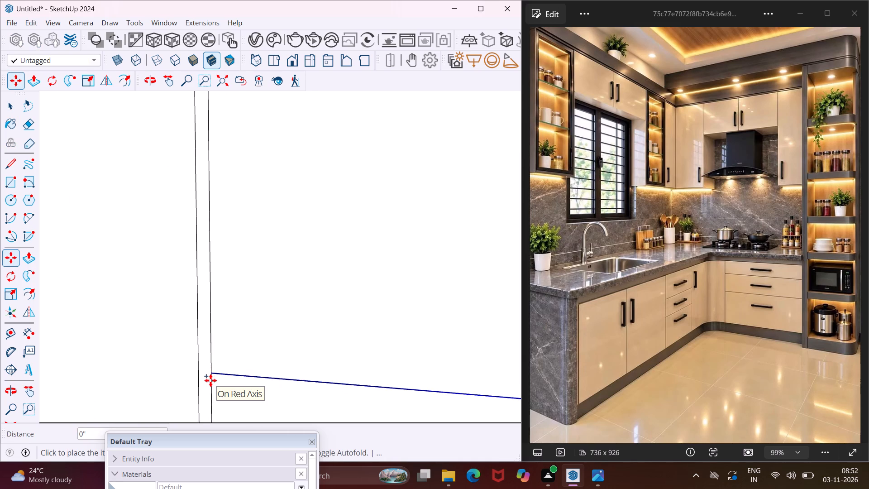
pyautogui.write('.4"')
pyautogui.press('Return')
pyautogui.scroll(-7, 210, 385)
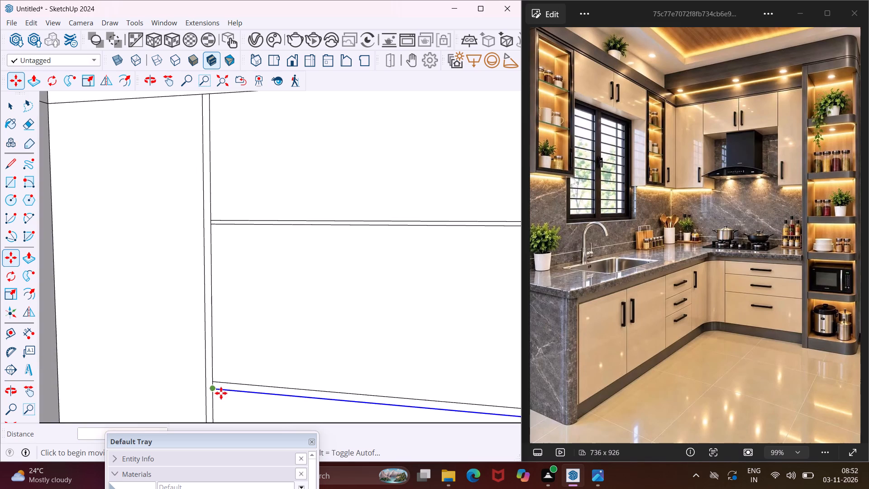
pyautogui.scroll(-5, 221, 389)
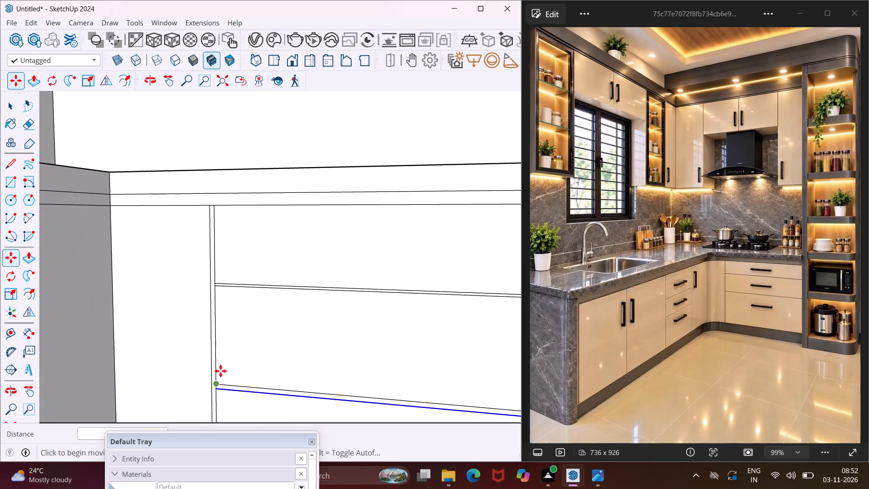
pyautogui.scroll(-4, 216, 315)
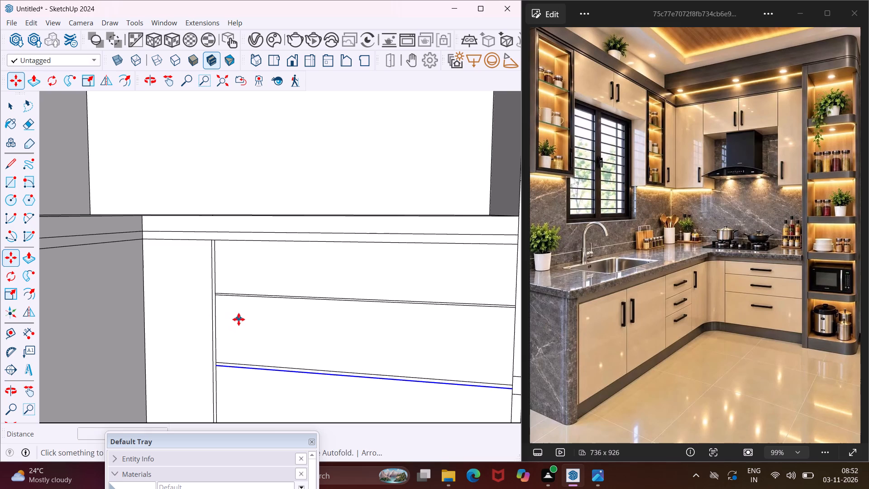
pyautogui.press('Escape')
pyautogui.press('space')
# Erase the 0.2" offset copy just below the upper horizontal drawer line on the hood-wall base front.
pyautogui.scroll(9, 224, 296)
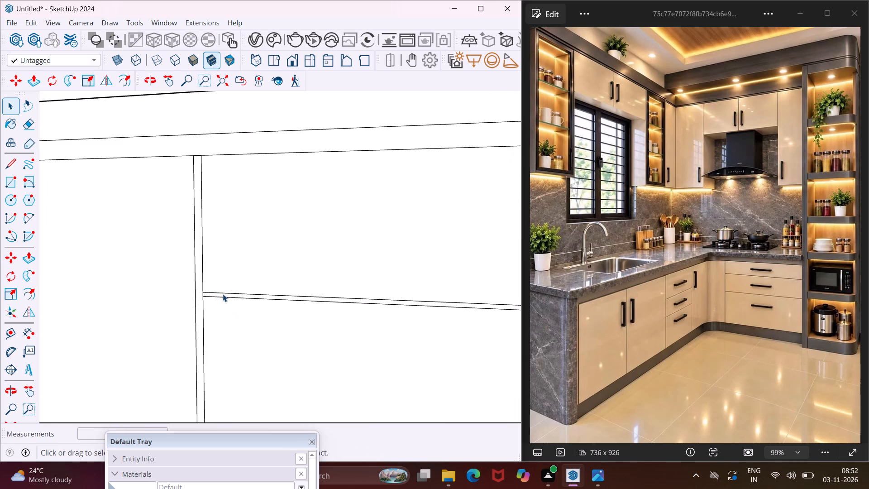
pyautogui.press('e')
pyautogui.click(223, 298)
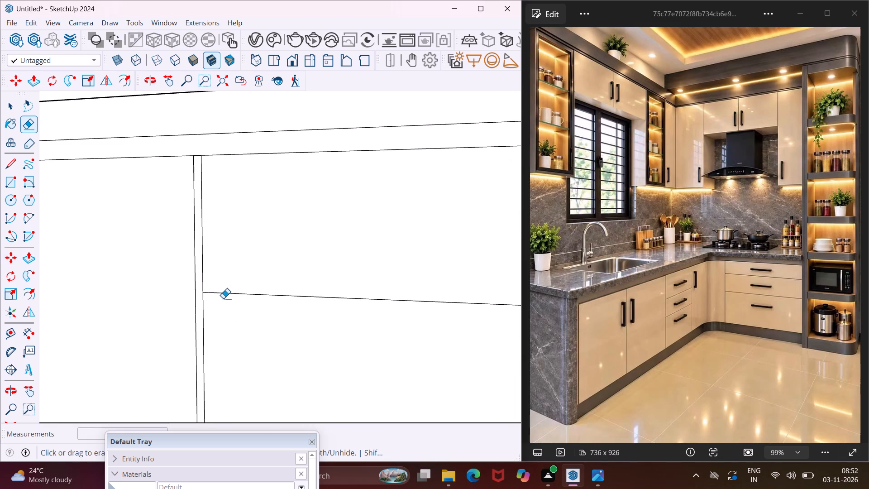
pyautogui.press('Escape')
pyautogui.press('space')
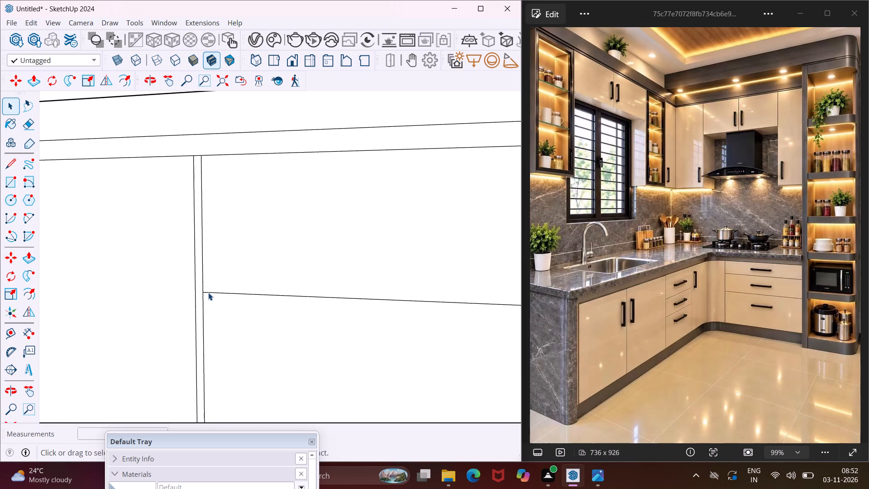
# Copy the upper horizontal drawer line on the hood-wall base cabinet front 0.4" downward.
pyautogui.click(208, 292)
pyautogui.press('m')
pyautogui.scroll(3, 195, 291)
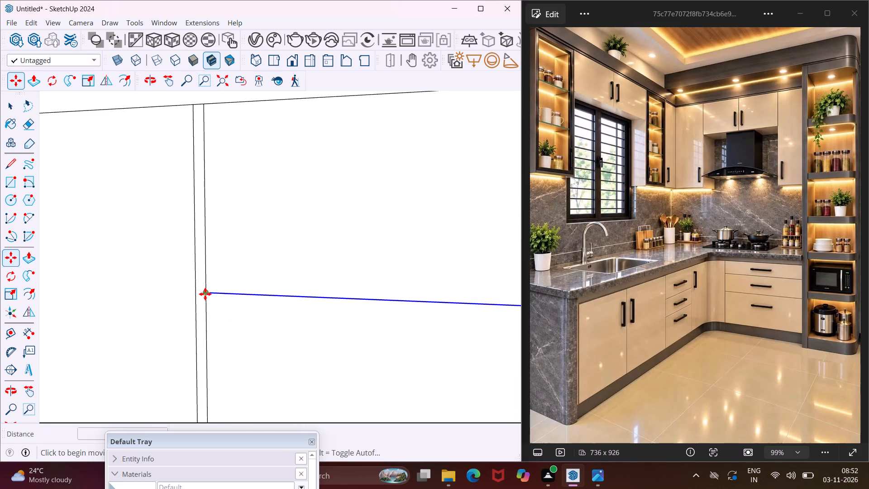
pyautogui.click(205, 294)
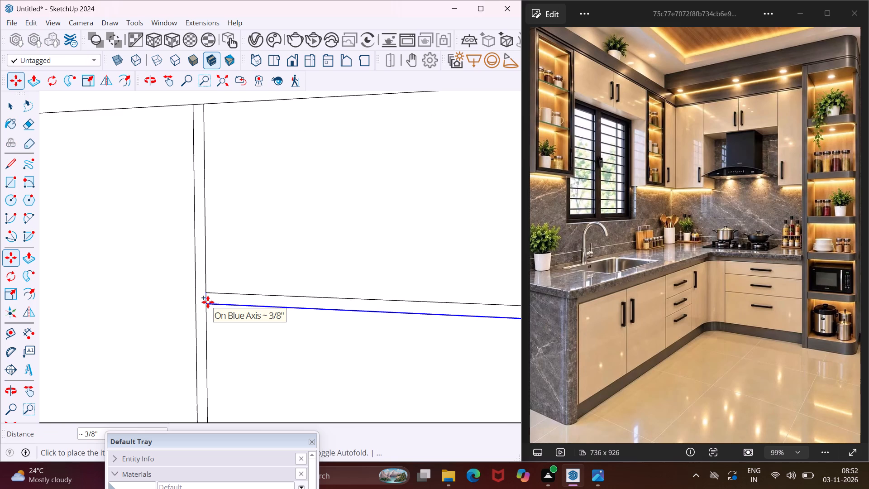
pyautogui.write('.4"')
pyautogui.press('Return')
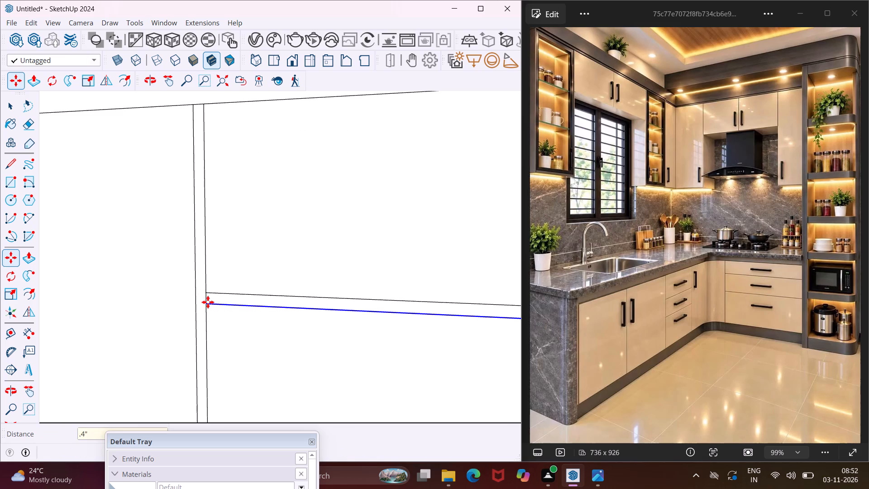
pyautogui.scroll(-11, 185, 307)
pyautogui.scroll(-5, 197, 355)
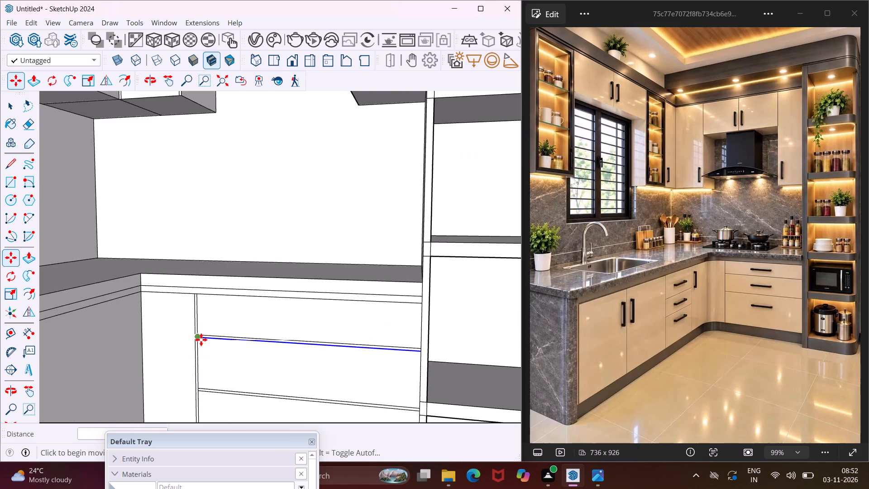
pyautogui.scroll(-8, 201, 340)
pyautogui.press('Escape')
pyautogui.press('space')
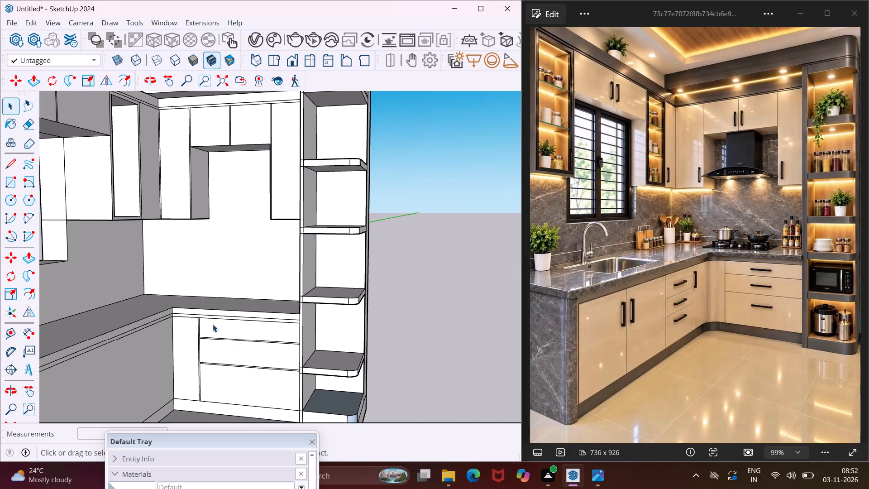
# Draw a 2' 5" vertical dividing line on the window-wall base cabinet front near the corner, from the under-counter strip to the toe-kick line.
pyautogui.scroll(8, 205, 101)
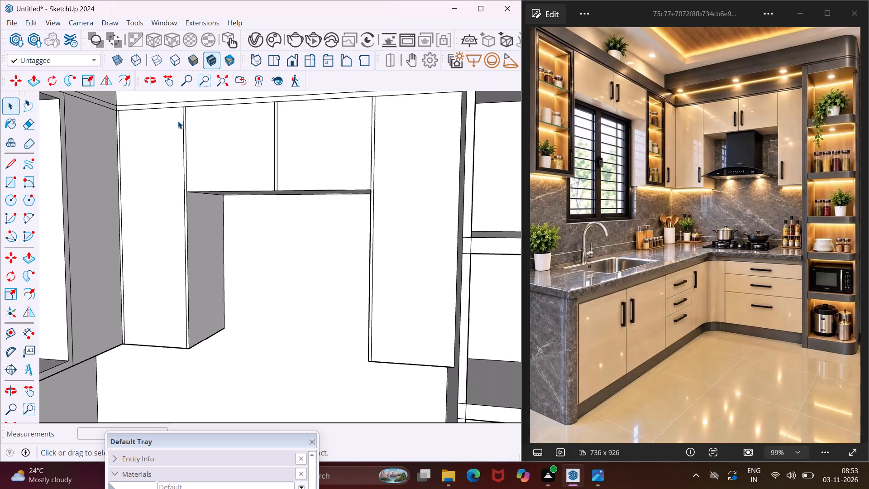
pyautogui.scroll(-11, 178, 121)
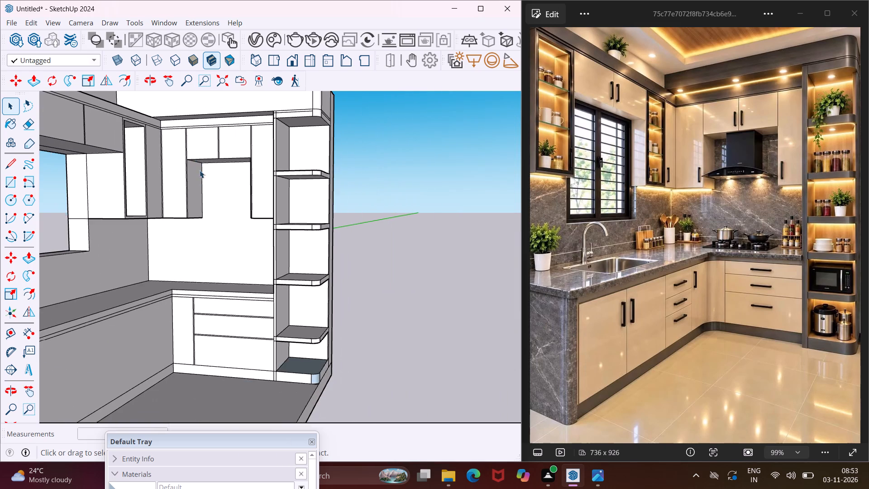
pyautogui.scroll(-3, 195, 184)
pyautogui.moveTo(134, 307); pyautogui.dragTo(70, 310, button='middle')
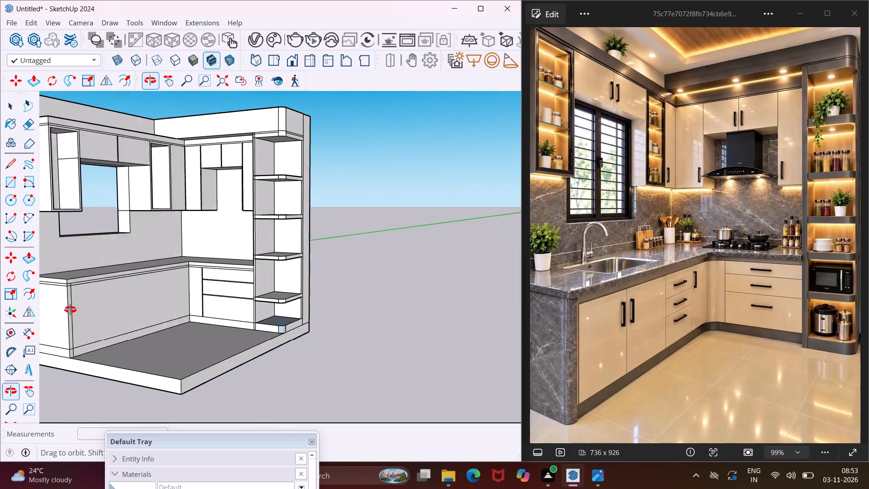
pyautogui.moveTo(70, 310); pyautogui.dragTo(47, 310, button='middle')
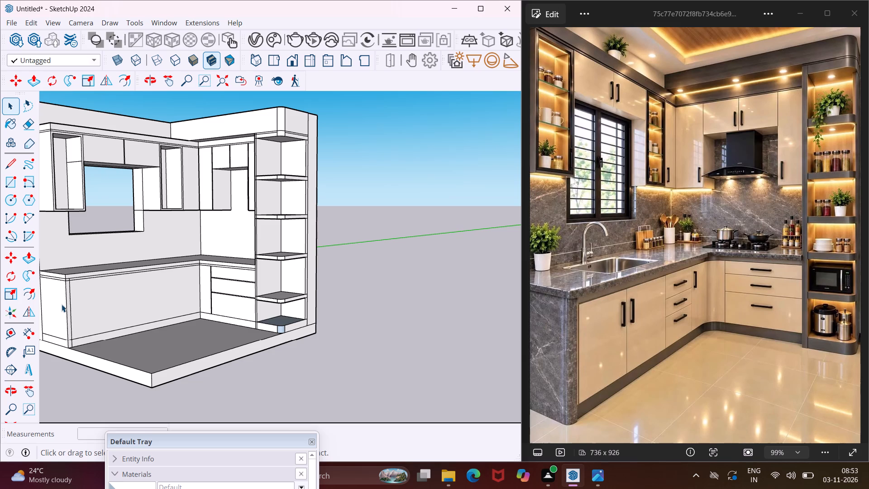
pyautogui.scroll(3, 62, 304)
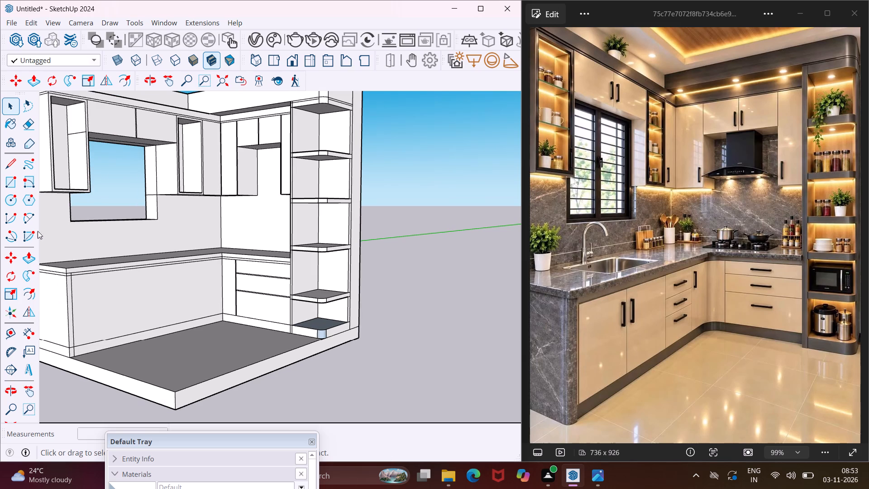
pyautogui.click(17, 169)
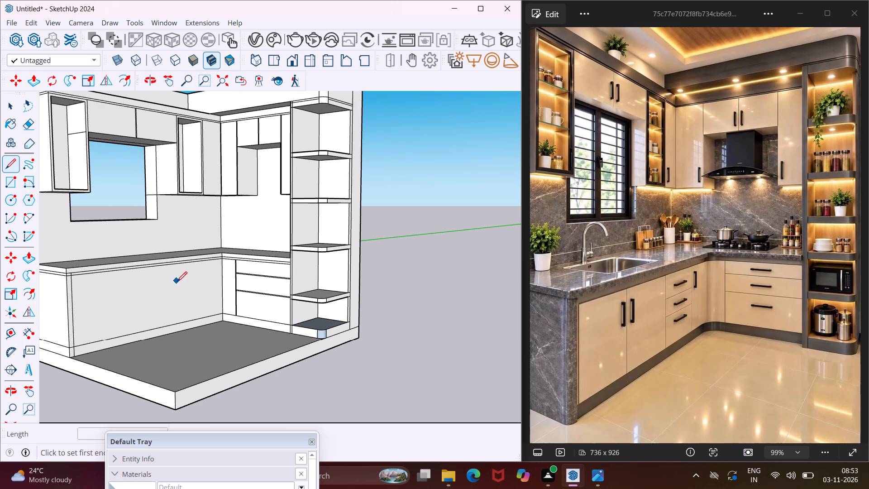
pyautogui.scroll(3, 212, 262)
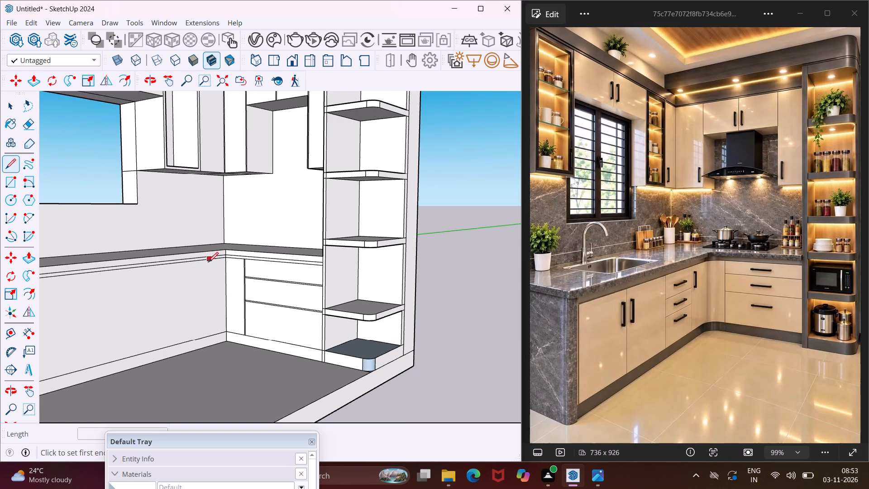
pyautogui.scroll(1, 197, 264)
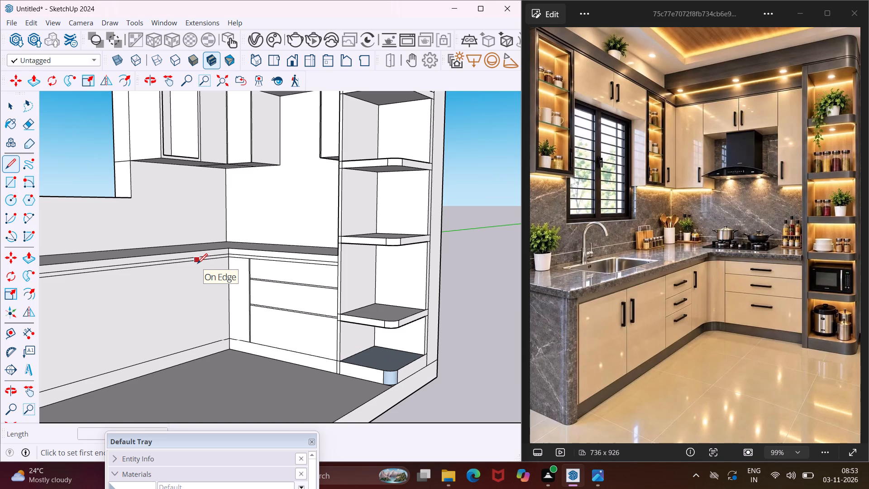
pyautogui.click(197, 264)
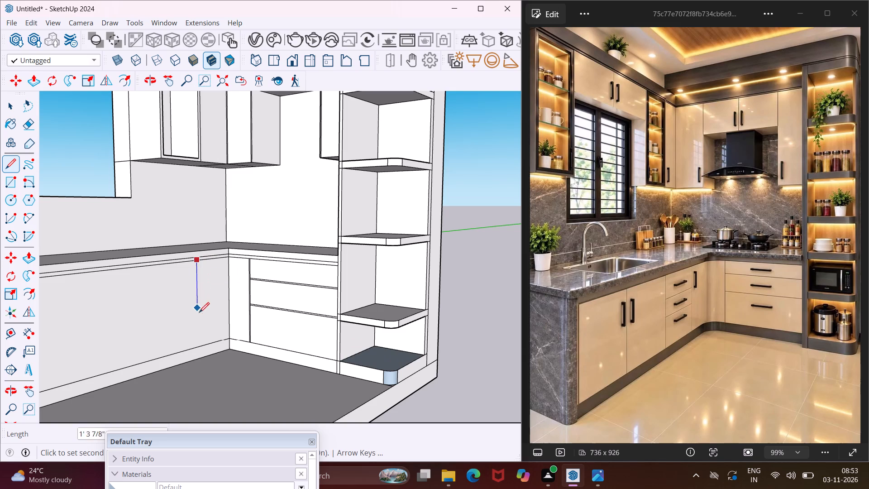
pyautogui.click(194, 347)
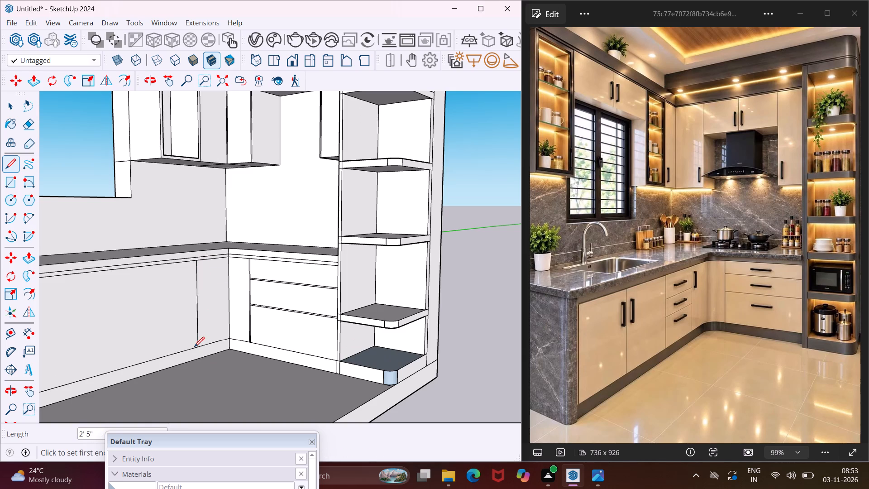
# Draw two more 2' 5" vertical dividing lines on the window-wall base front, spaced out toward its free end.
pyautogui.scroll(-3, 194, 347)
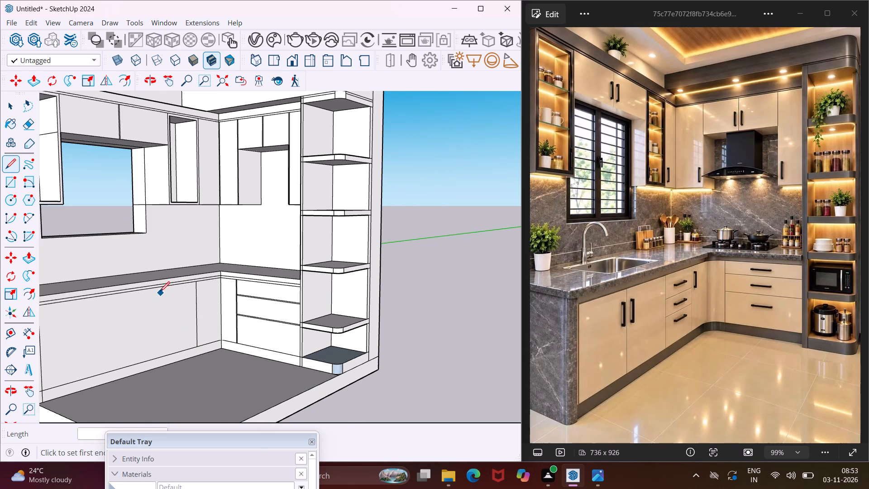
pyautogui.scroll(2, 154, 290)
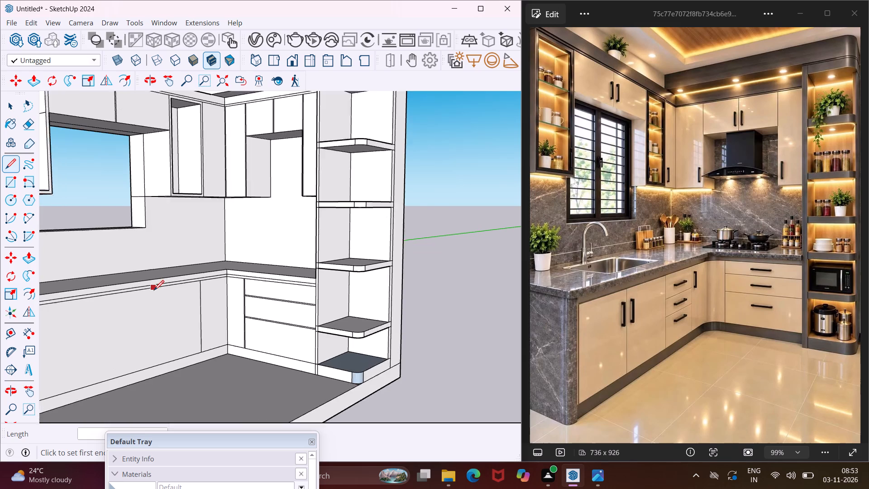
pyautogui.scroll(-3, 151, 290)
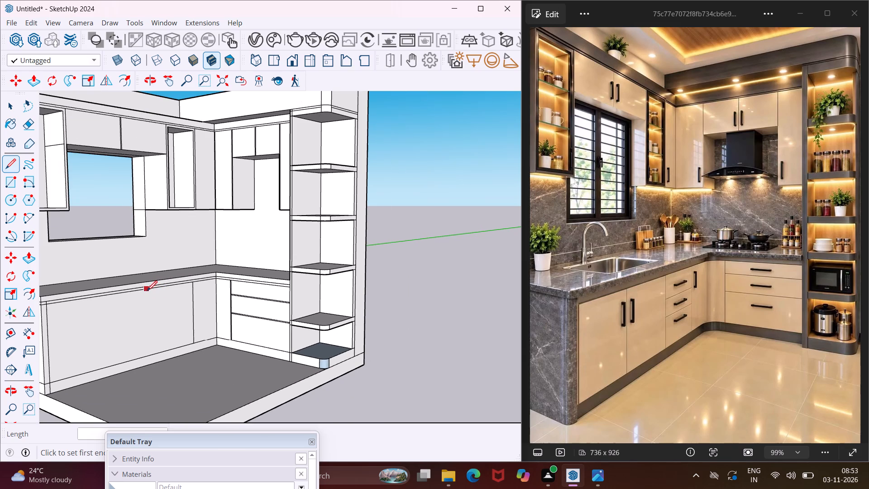
pyautogui.scroll(1, 146, 292)
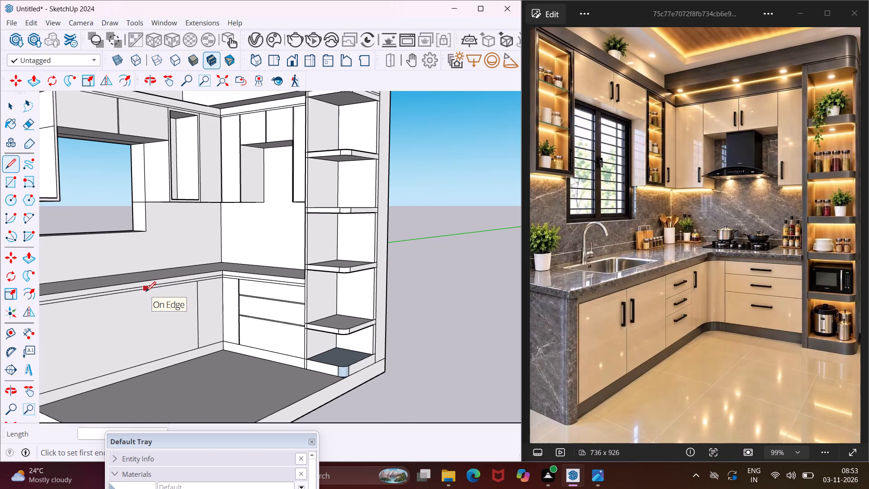
pyautogui.click(146, 292)
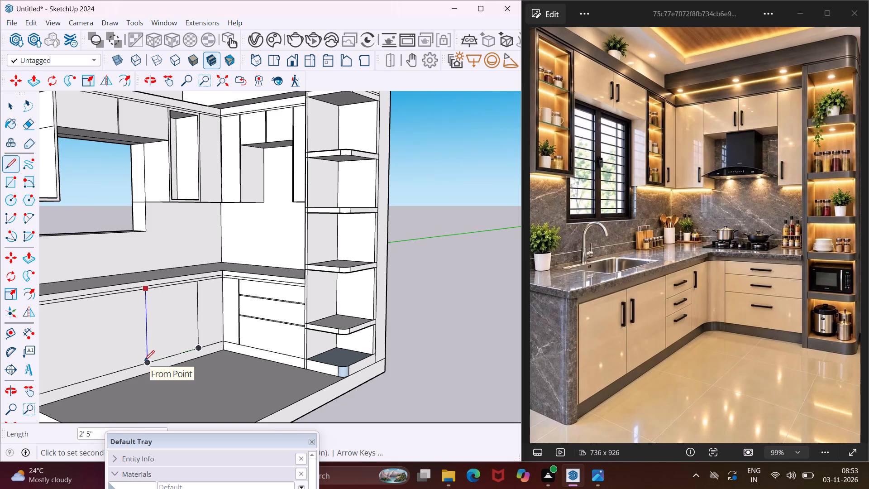
pyautogui.click(144, 360)
pyautogui.scroll(-2, 145, 360)
pyautogui.scroll(1, 99, 316)
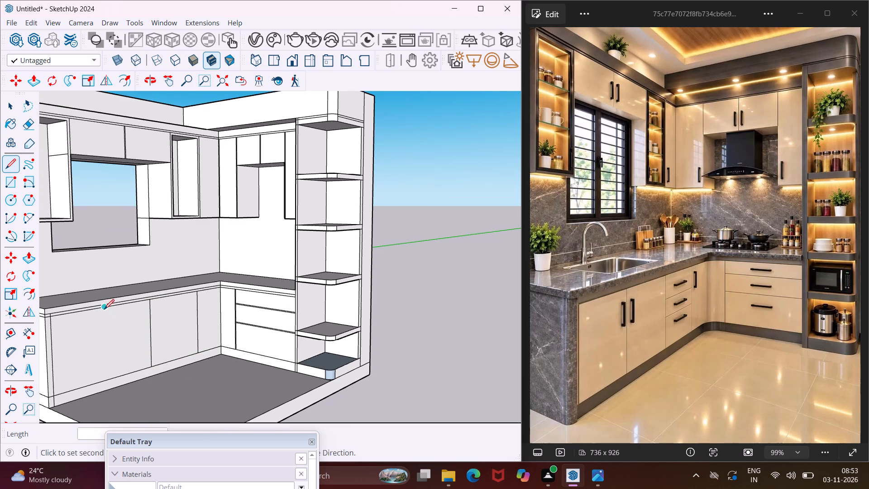
pyautogui.click(104, 309)
pyautogui.click(105, 379)
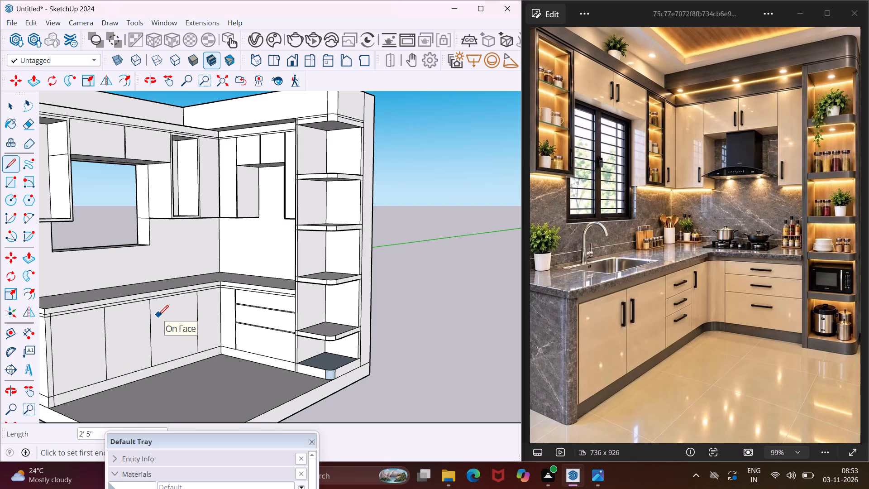
pyautogui.press('Escape')
pyautogui.press('space')
# Copy the window-wall base front's vertical dividing line farthest from the corner 0.4" toward the free end.
pyautogui.scroll(5, 107, 308)
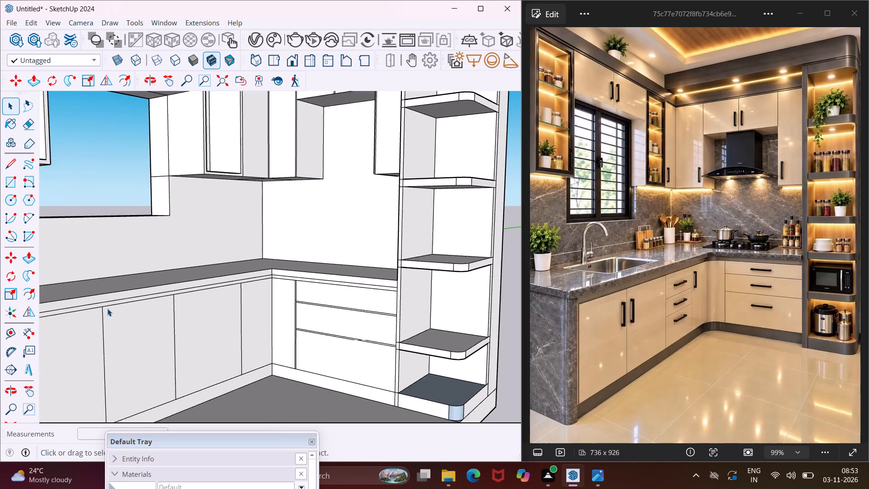
pyautogui.scroll(4, 107, 308)
pyautogui.click(100, 320)
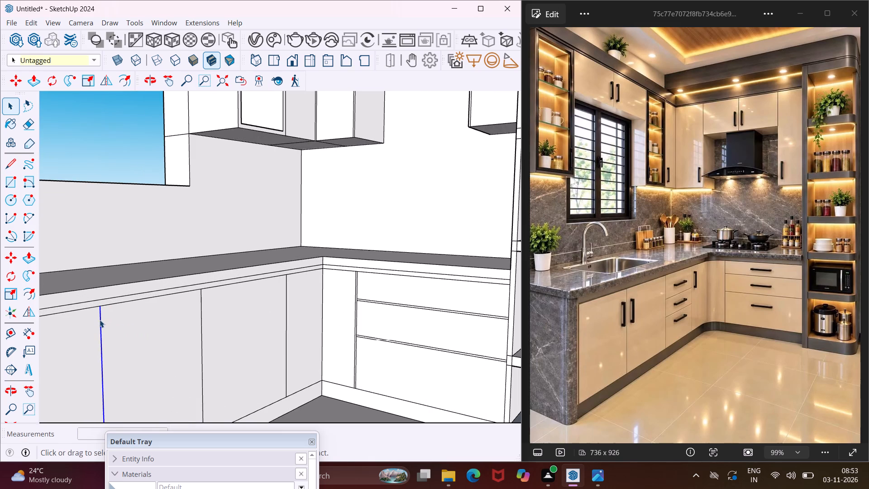
pyautogui.press('m')
pyautogui.scroll(7, 99, 311)
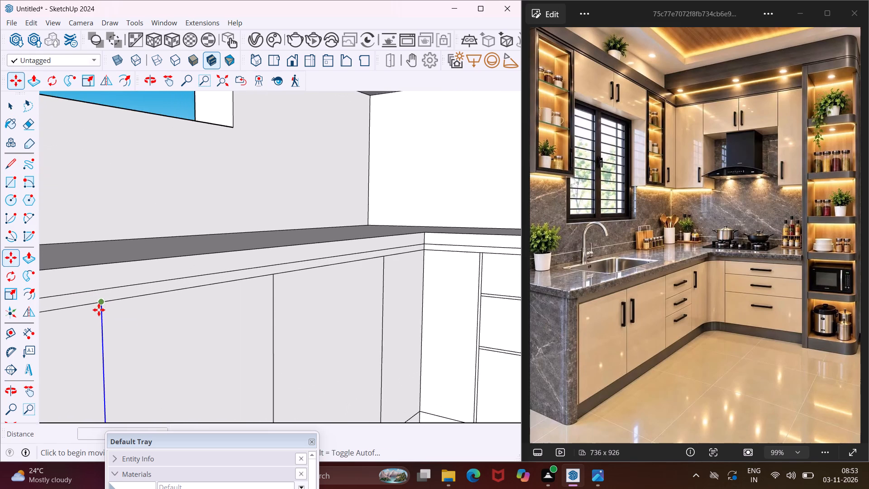
pyautogui.click(101, 303)
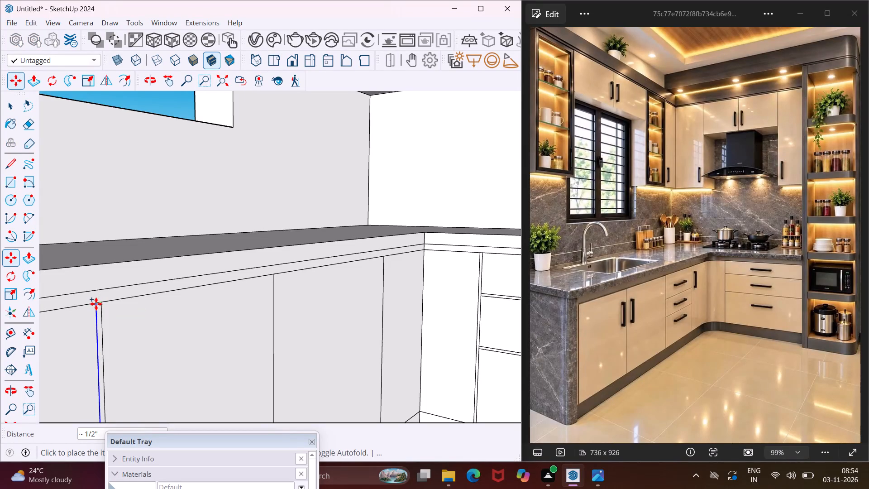
pyautogui.write('.4')
pyautogui.hotkey('shift', '"')
pyautogui.press('Return')
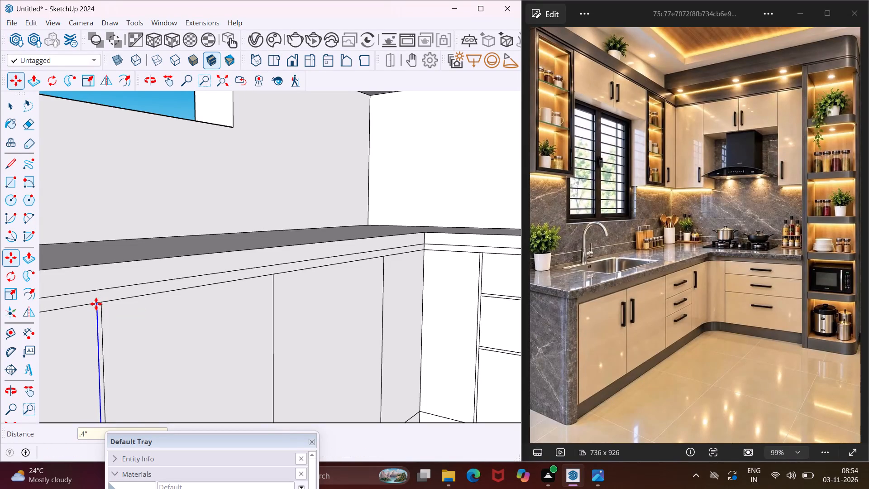
pyautogui.press('Escape')
pyautogui.press('space')
# Copy the middle vertical dividing line on the window-wall base front 0.4" toward the free end.
pyautogui.scroll(2, 247, 303)
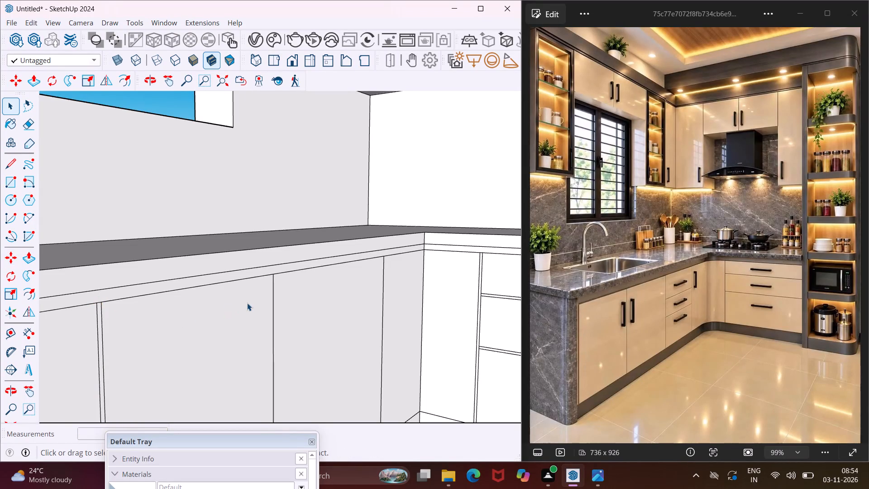
pyautogui.scroll(5, 247, 303)
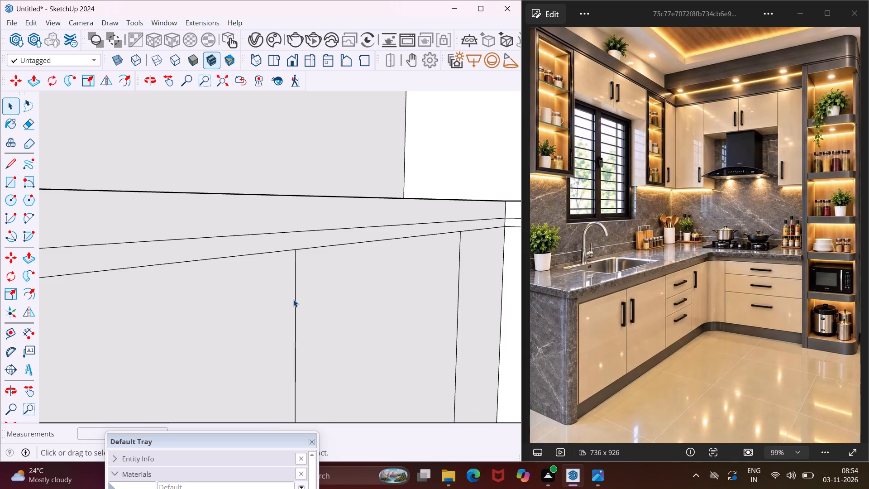
pyautogui.click(295, 305)
pyautogui.press('m')
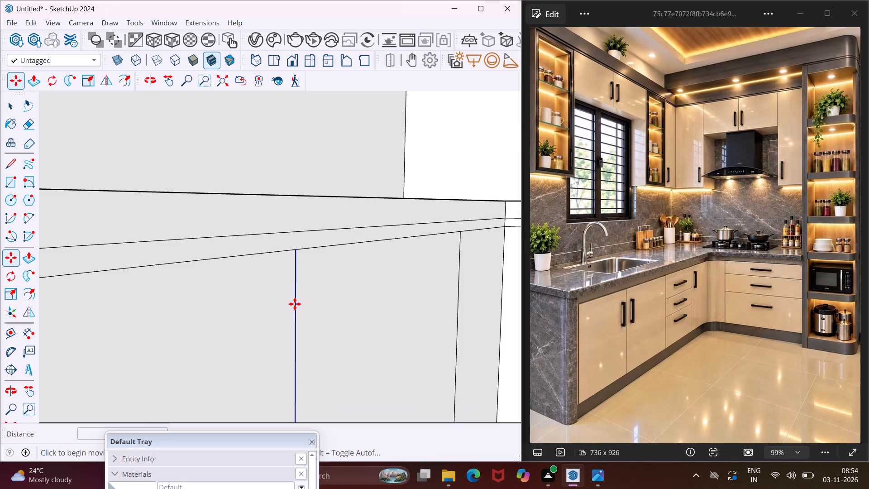
pyautogui.scroll(3, 301, 267)
pyautogui.click(292, 244)
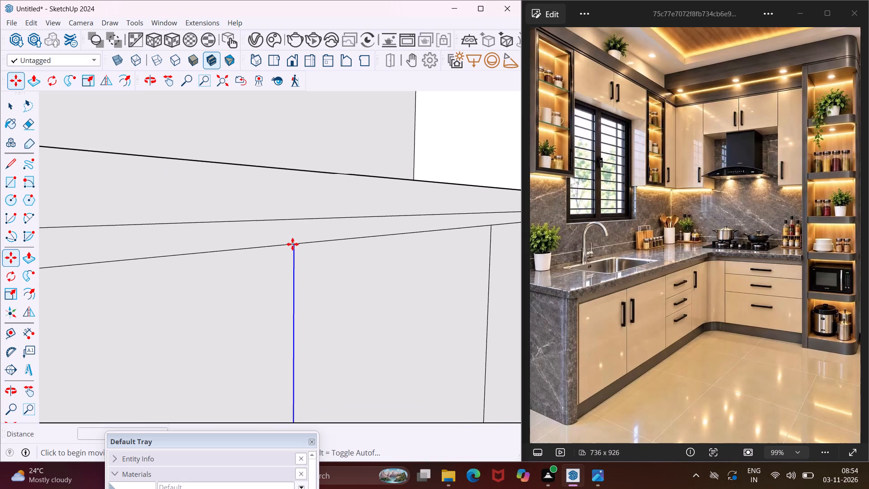
pyautogui.write('.4"')
pyautogui.press('Return')
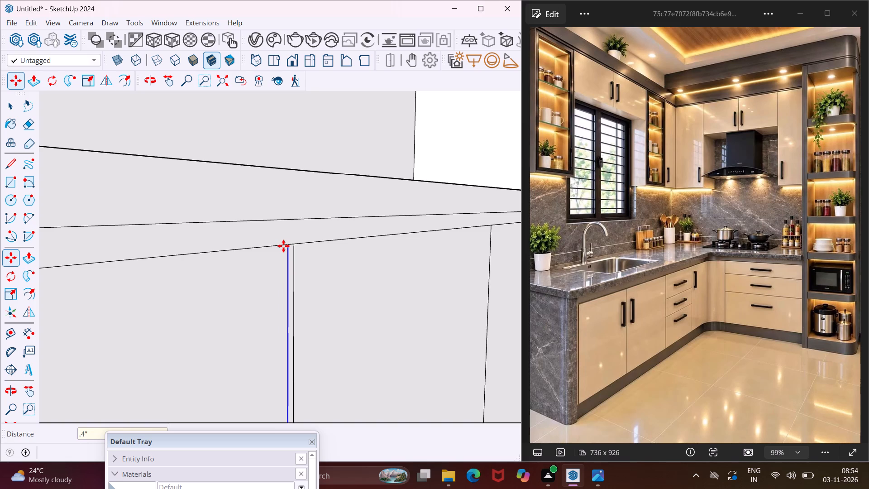
pyautogui.scroll(-4, 283, 246)
pyautogui.scroll(-3, 245, 253)
pyautogui.press('Escape')
pyautogui.press('space')
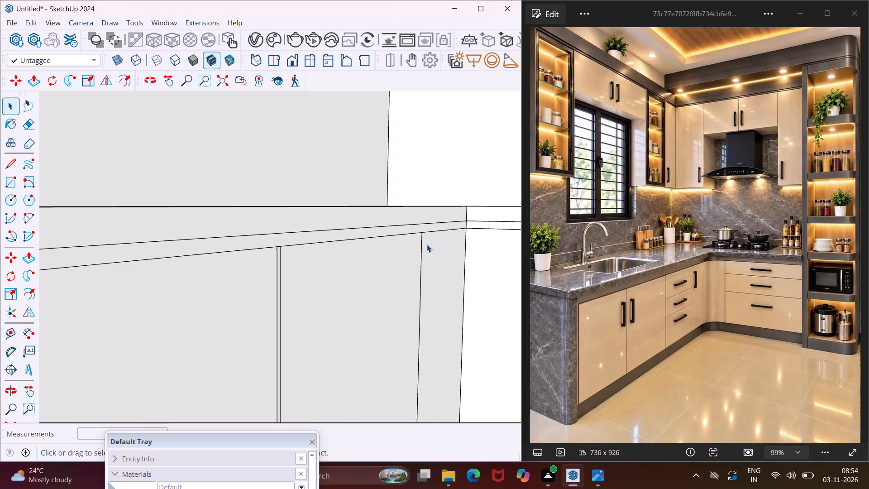
# Copy the vertical dividing line nearest the corner on the window-wall base front 0.4" toward the free end.
pyautogui.scroll(-6, 424, 244)
pyautogui.scroll(4, 422, 244)
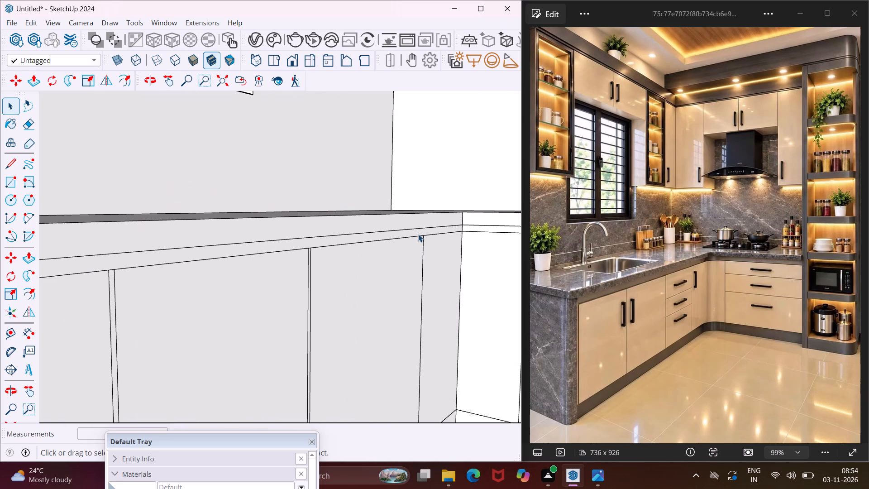
pyautogui.scroll(4, 418, 234)
pyautogui.moveTo(447, 253); pyautogui.dragTo(399, 252, button='middle')
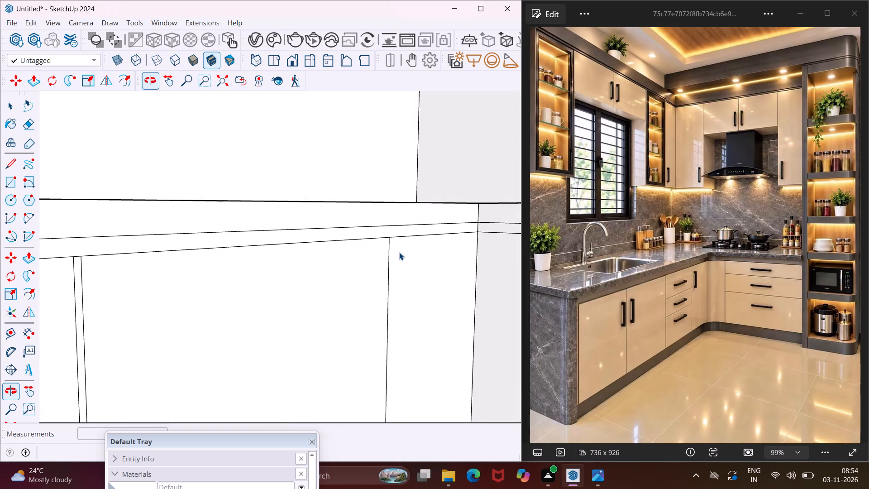
pyautogui.scroll(3, 399, 252)
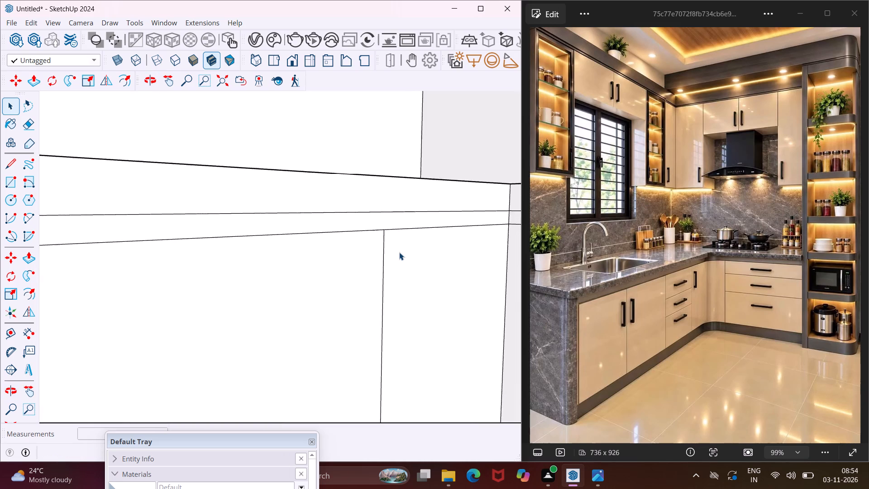
pyautogui.scroll(2, 399, 252)
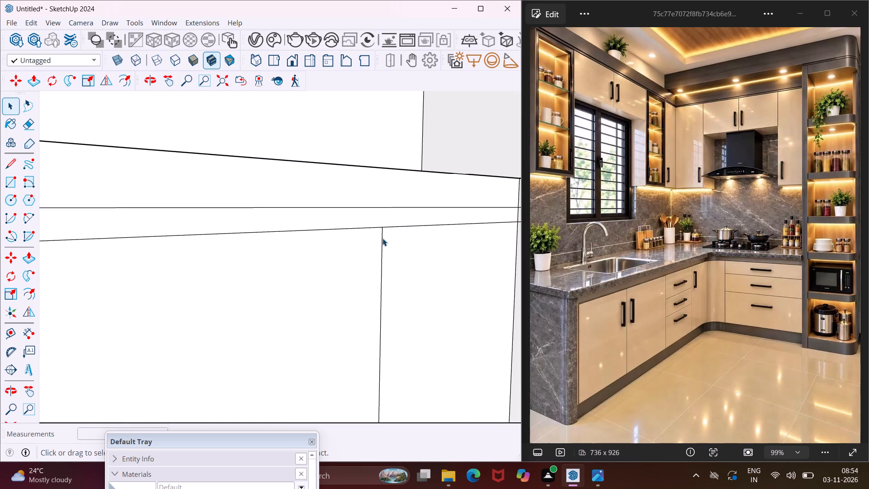
pyautogui.click(382, 238)
pyautogui.press('m')
pyautogui.scroll(4, 382, 227)
pyautogui.click(382, 227)
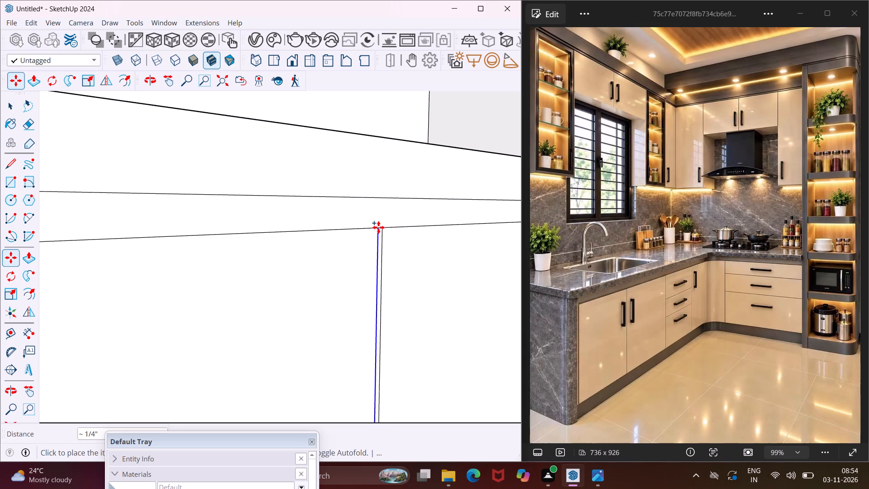
pyautogui.write('.4"')
pyautogui.press('Return')
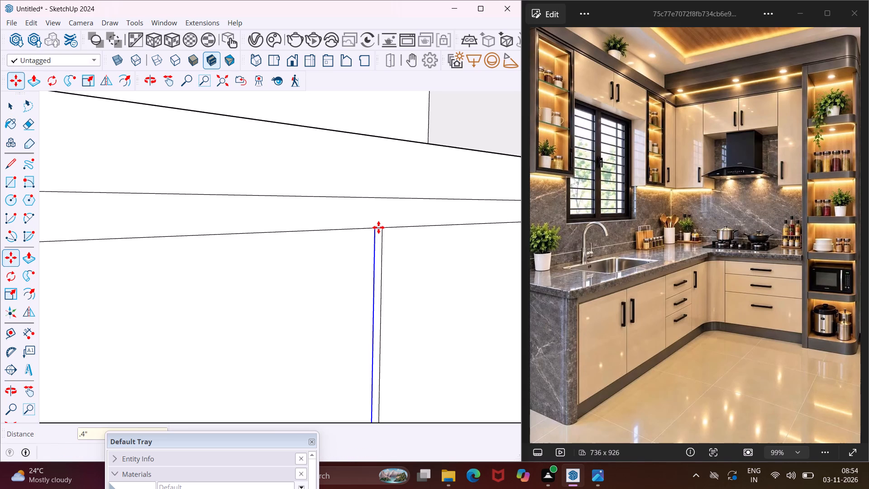
pyautogui.scroll(-11, 378, 227)
pyautogui.press('Escape')
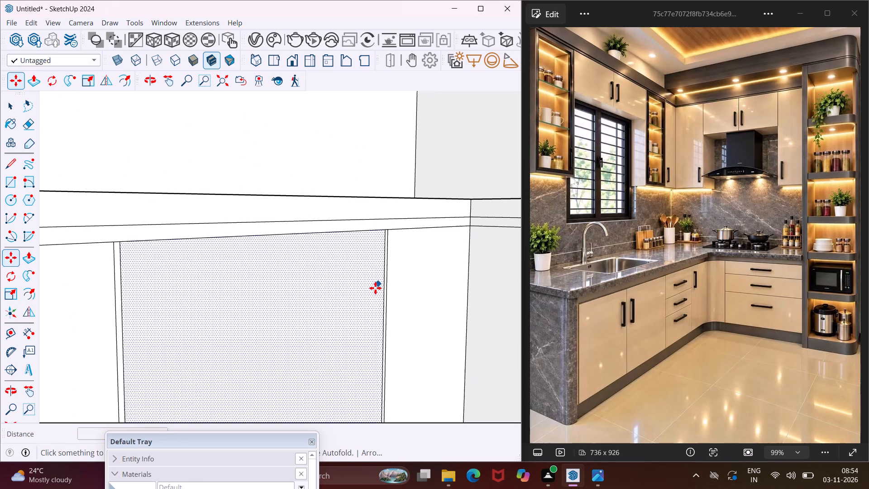
pyautogui.press('space')
pyautogui.scroll(-10, 363, 261)
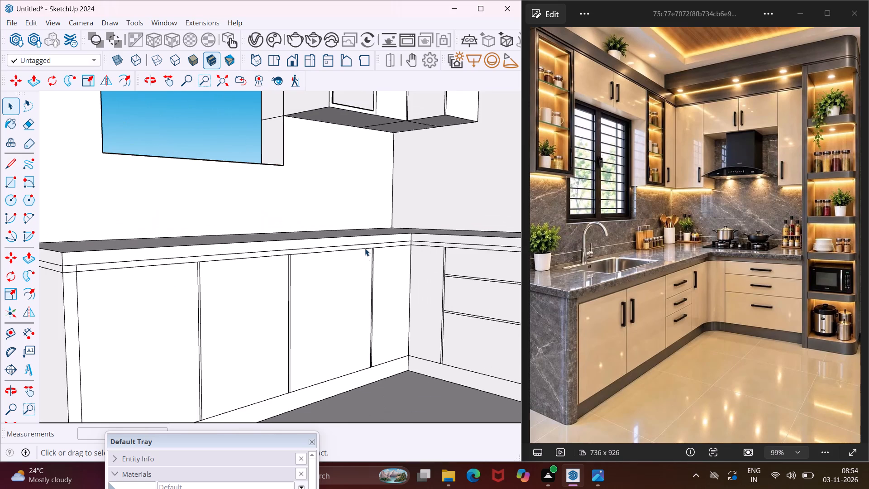
# Draw two horizontal drawer lines, each about 2' 2" long, between the middle and corner-side vertical dividers of the window-wall base front.
pyautogui.click(7, 159)
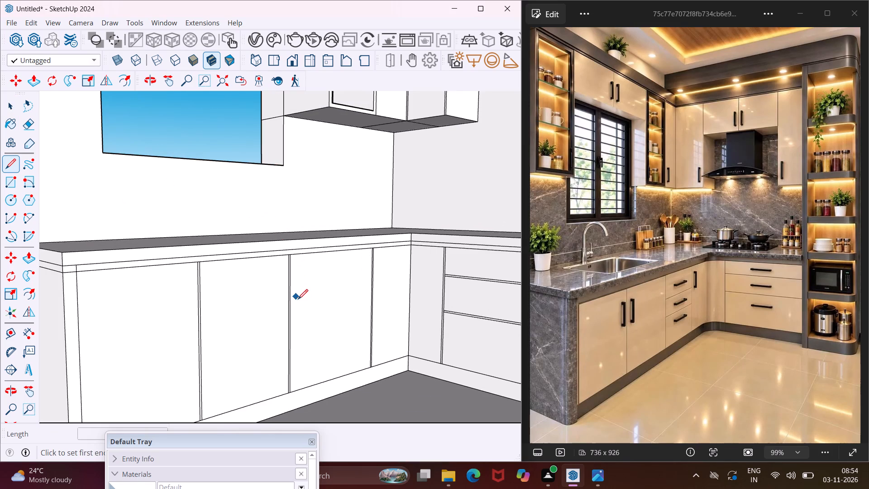
pyautogui.scroll(4, 299, 298)
pyautogui.moveTo(308, 292); pyautogui.dragTo(285, 278, button='middle')
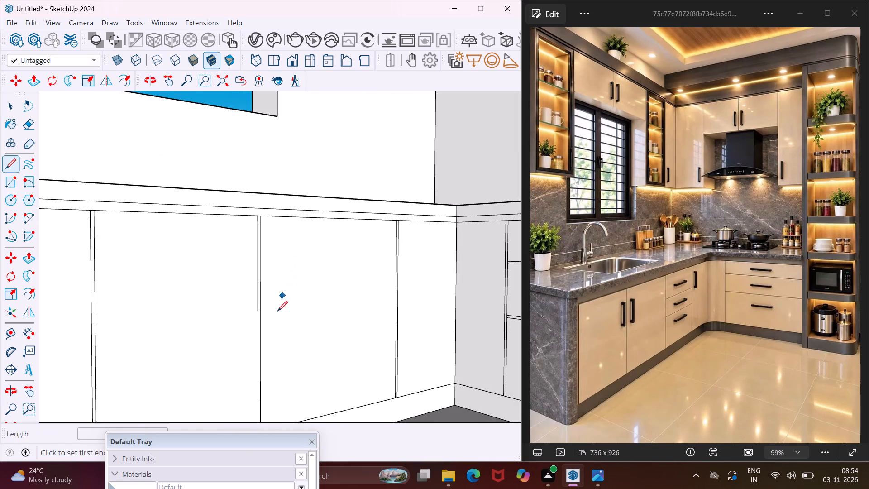
pyautogui.scroll(1, 263, 267)
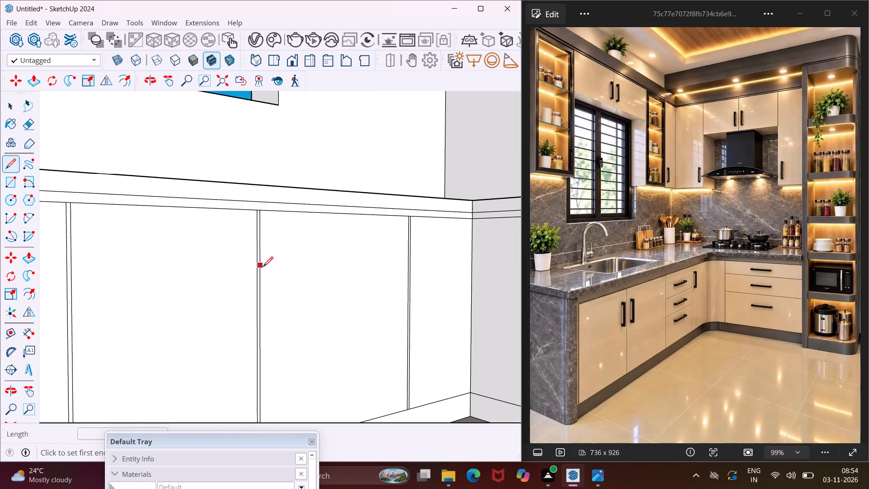
pyautogui.click(263, 270)
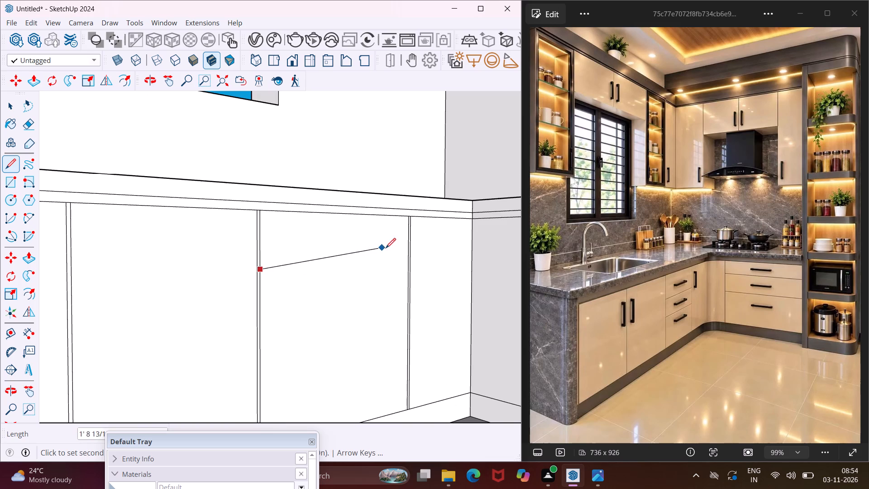
pyautogui.click(406, 266)
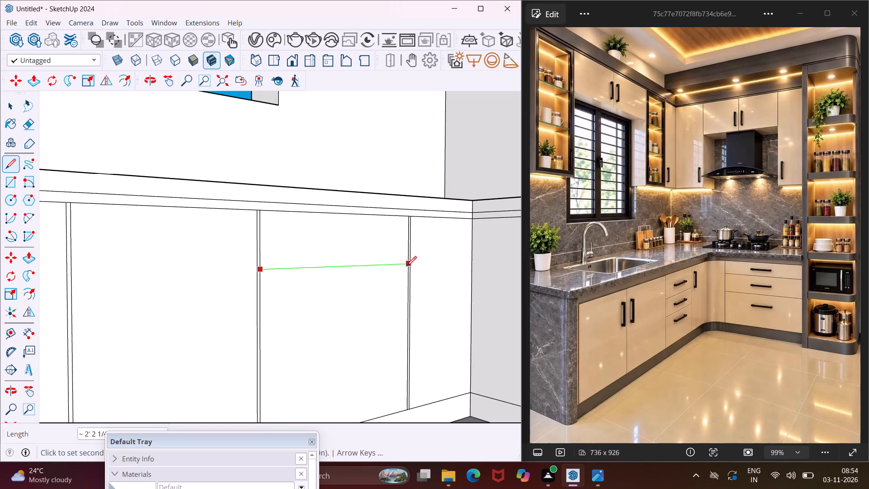
pyautogui.scroll(-3, 352, 311)
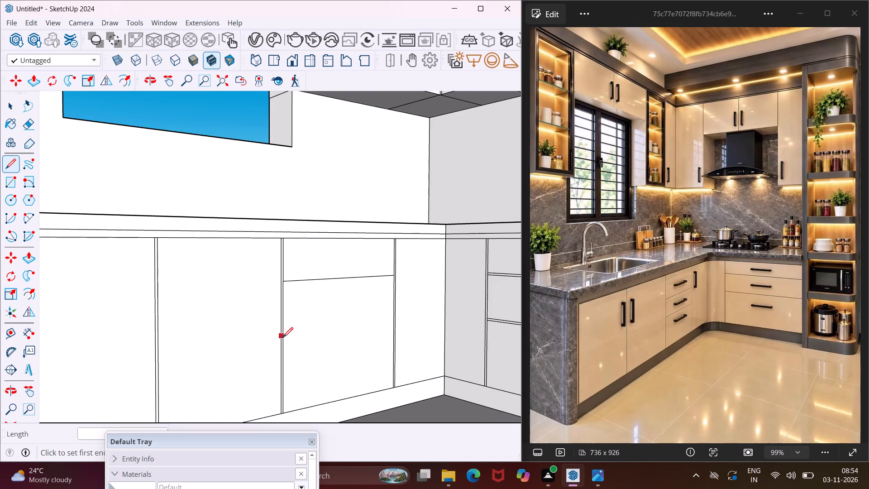
pyautogui.click(283, 337)
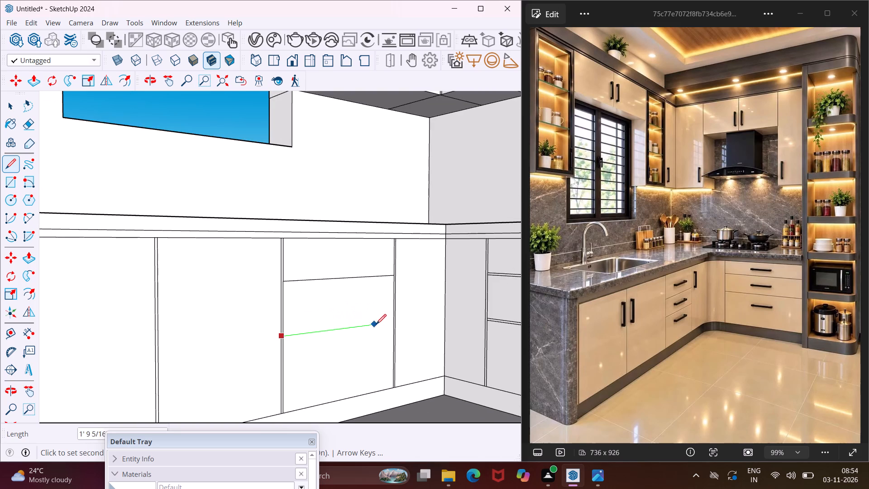
pyautogui.click(392, 322)
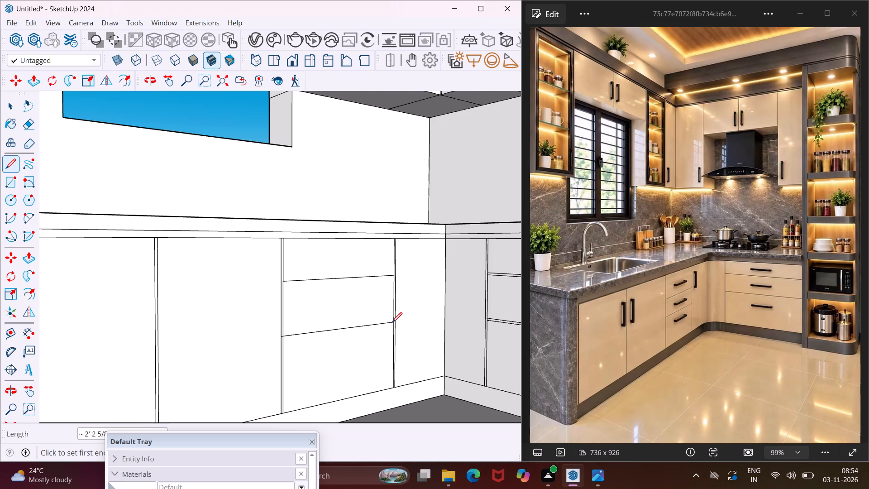
pyautogui.press('Escape')
pyautogui.press('space')
# Copy the upper horizontal drawer line on the window-wall base front 0.4" downward.
pyautogui.scroll(6, 299, 281)
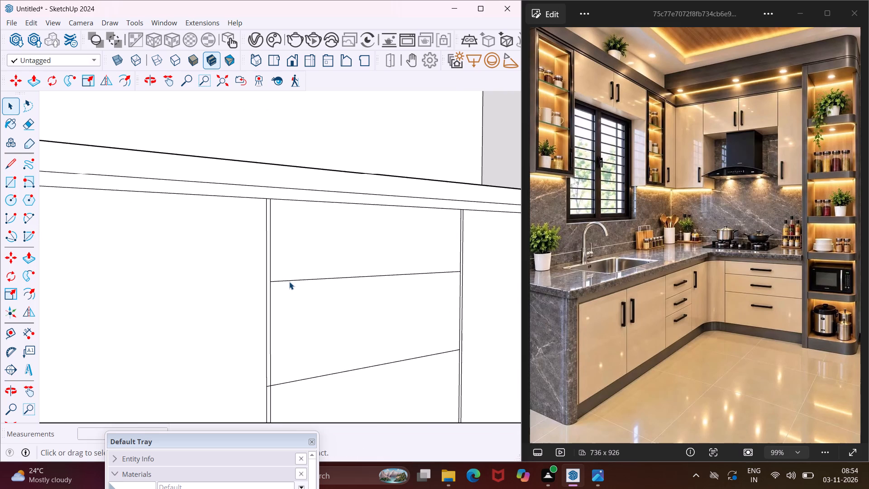
pyautogui.click(289, 282)
pyautogui.press('m')
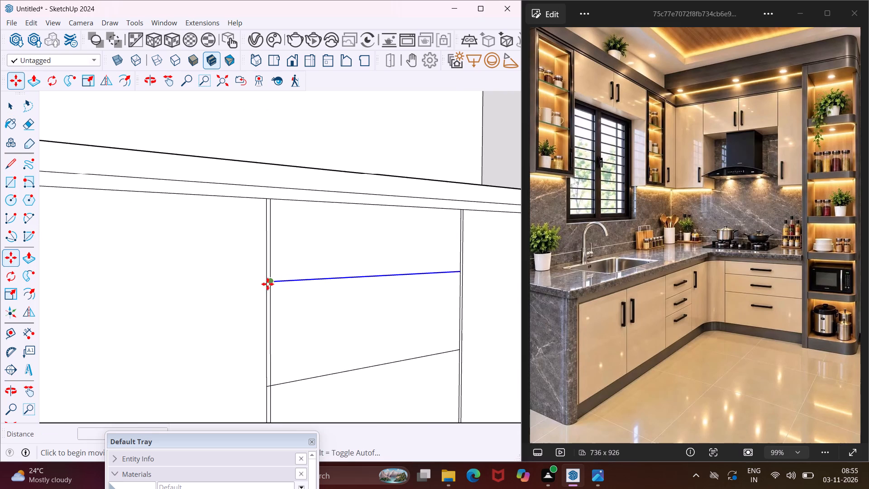
pyautogui.scroll(5, 267, 284)
pyautogui.click(272, 280)
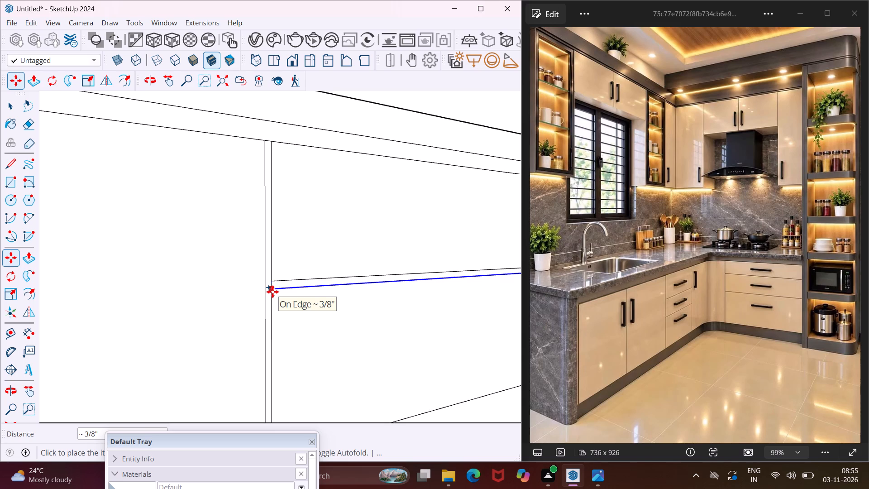
pyautogui.write('.4"')
pyautogui.press('Return')
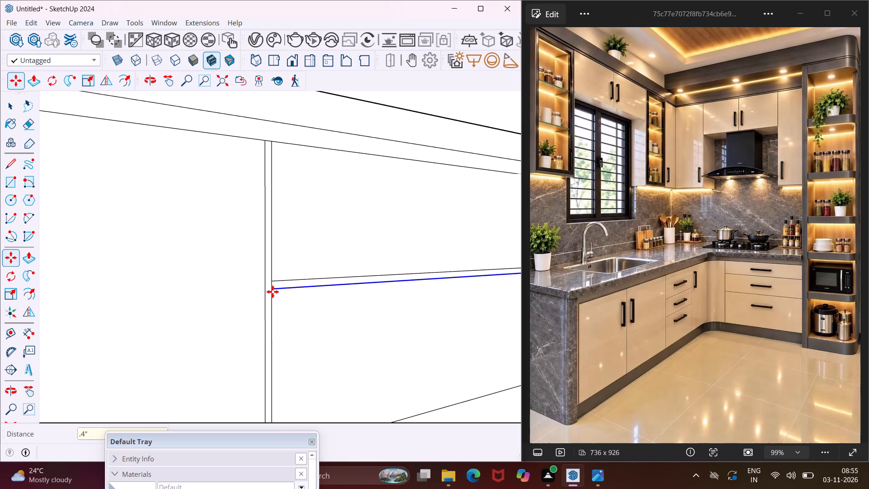
pyautogui.scroll(-10, 267, 289)
pyautogui.press('Escape')
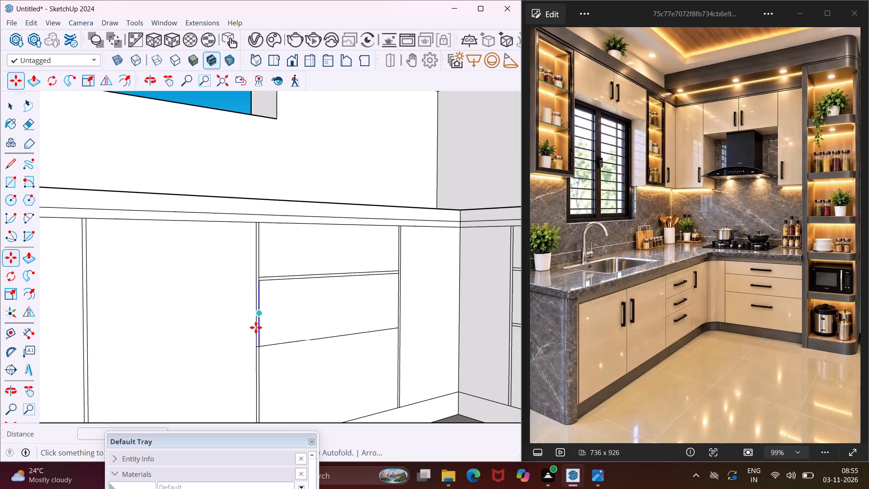
pyautogui.press('space')
# Copy the lower horizontal drawer line on the window-wall base front 0.4" downward.
pyautogui.scroll(13, 252, 351)
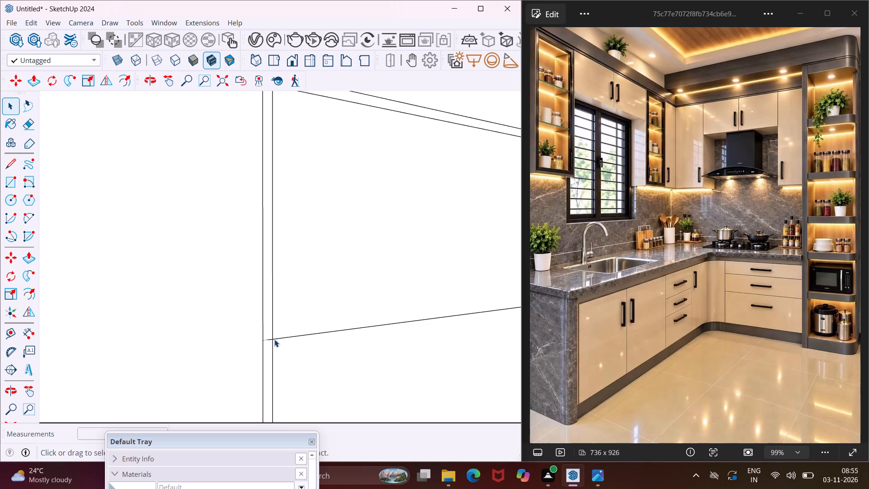
pyautogui.scroll(2, 276, 339)
pyautogui.click(276, 339)
pyautogui.scroll(-4, 255, 339)
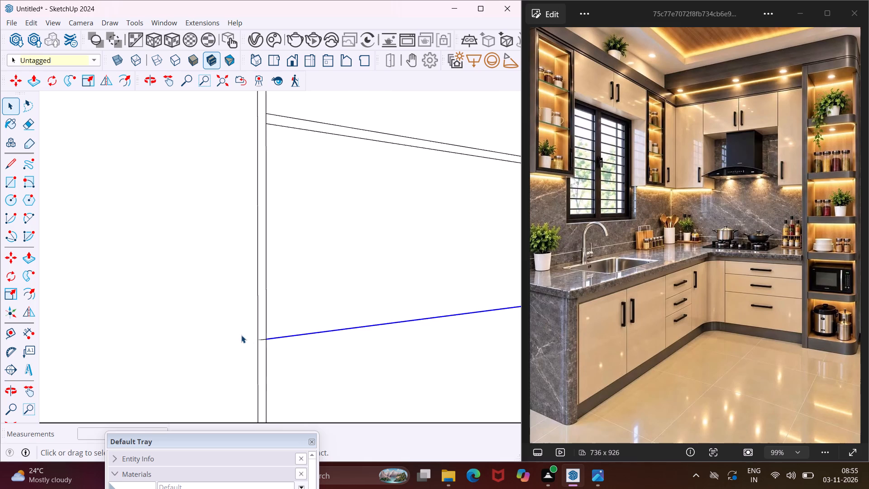
pyautogui.scroll(-5, 236, 333)
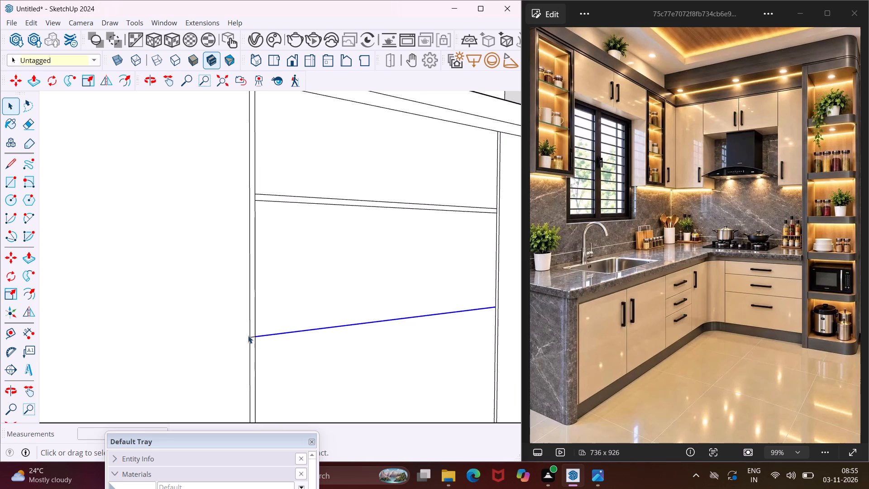
pyautogui.press('m')
pyautogui.scroll(10, 260, 342)
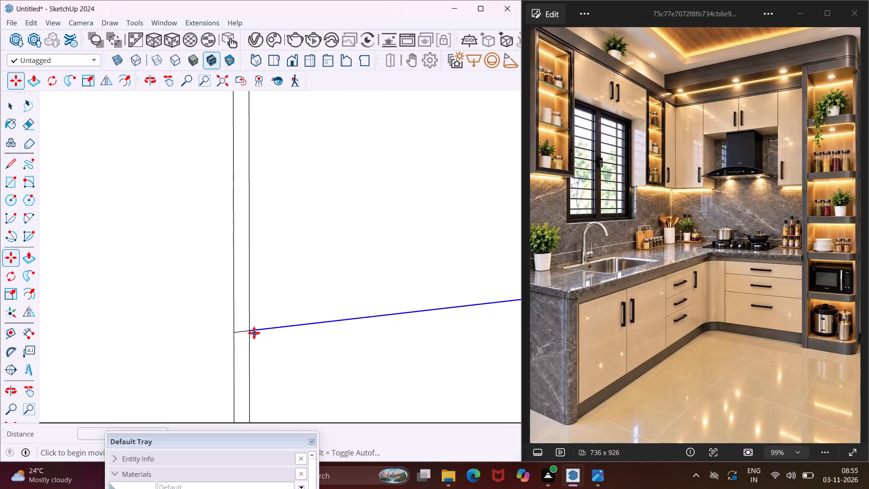
pyautogui.click(251, 330)
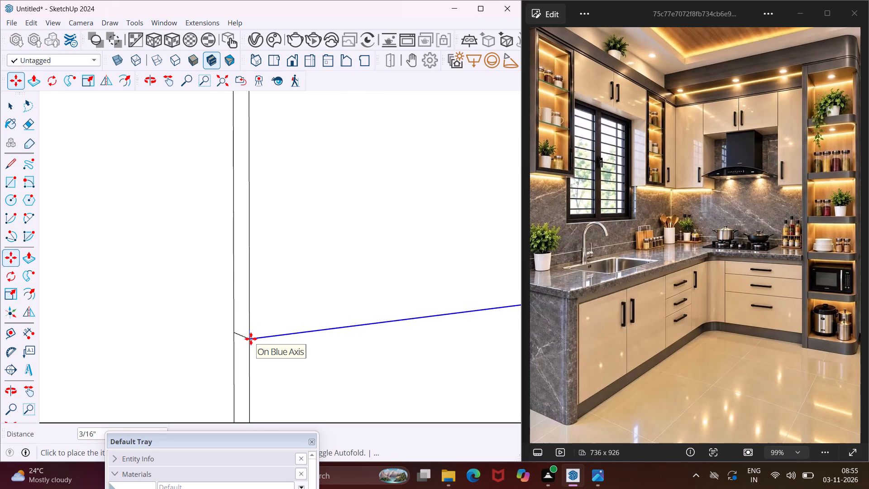
pyautogui.write('.4"')
pyautogui.press('Return')
pyautogui.press('Escape')
pyautogui.press('space')
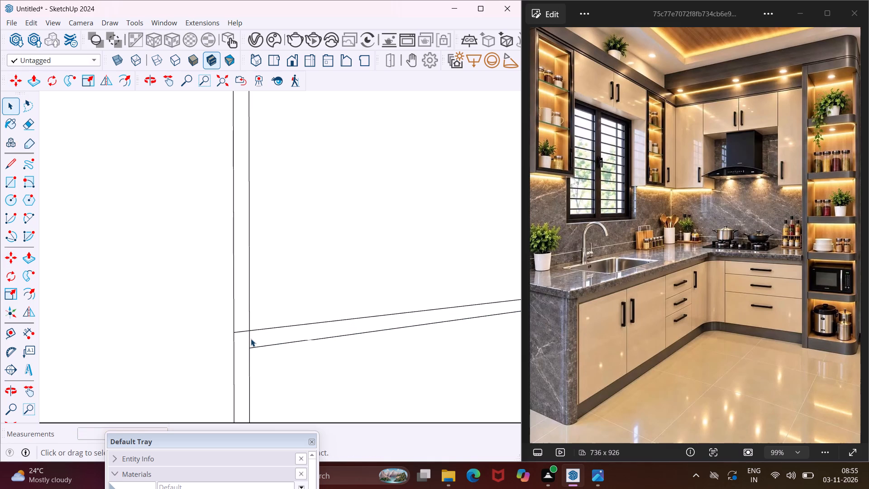
# Erase the short stub of the lower drawer line inside the gap between the paired middle vertical dividers.
pyautogui.press('e')
pyautogui.click(240, 334)
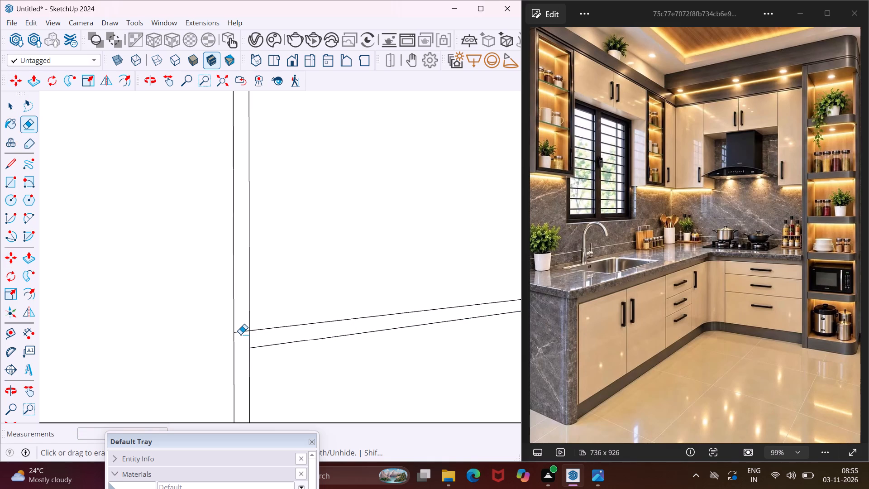
pyautogui.click(240, 331)
pyautogui.click(242, 332)
pyautogui.press('Escape')
pyautogui.press('space')
# Examine the divided window-wall base front within the kitchen as a whole.
pyautogui.scroll(-10, 202, 331)
pyautogui.scroll(-4, 225, 294)
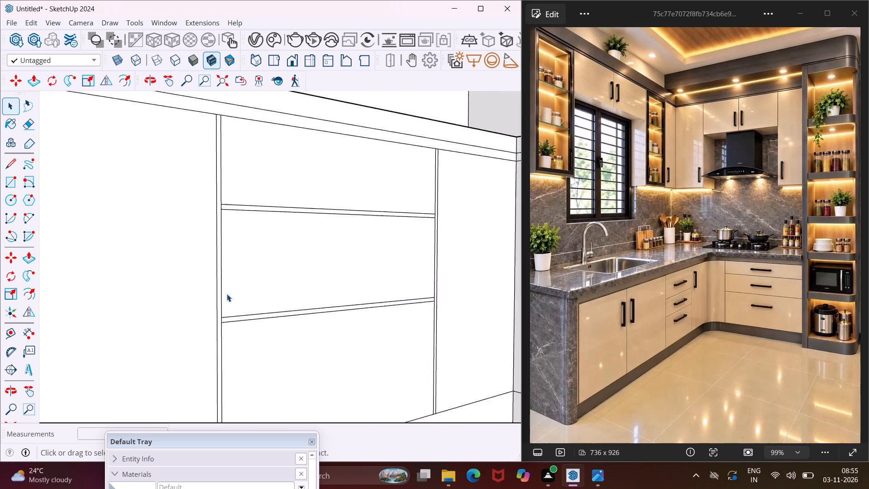
pyautogui.scroll(-13, 227, 294)
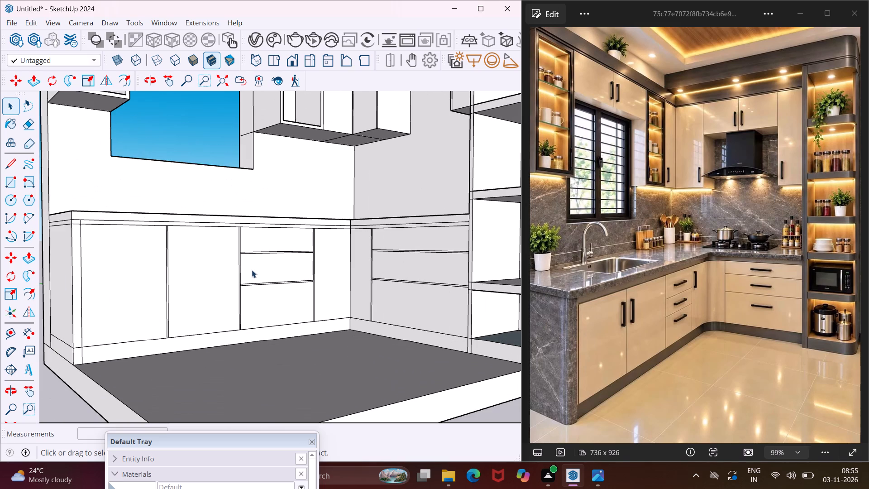
pyautogui.scroll(-2, 252, 270)
pyautogui.moveTo(253, 271); pyautogui.dragTo(274, 268, button='middle')
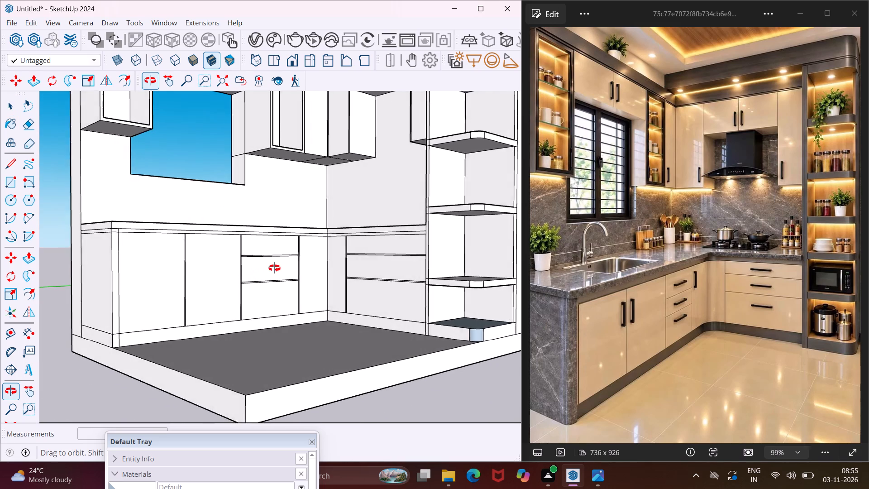
pyautogui.moveTo(274, 268); pyautogui.dragTo(304, 303, button='middle')
pyautogui.scroll(-3, 310, 305)
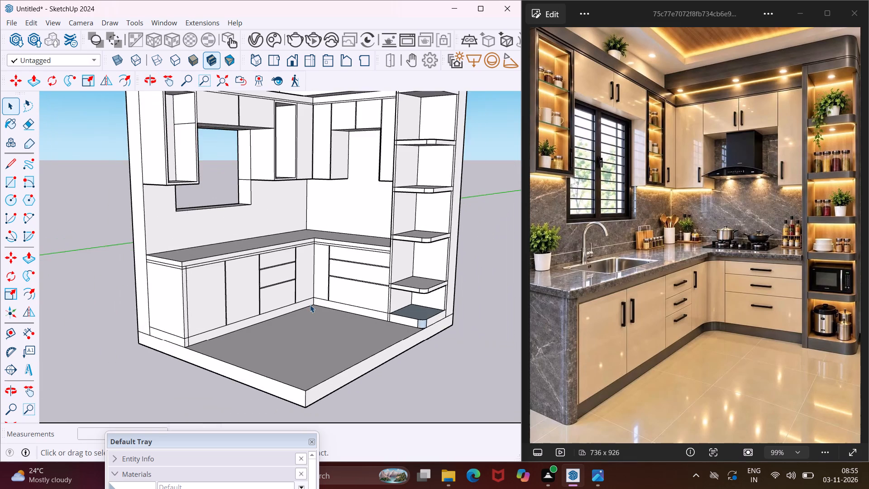
pyautogui.scroll(-3, 310, 305)
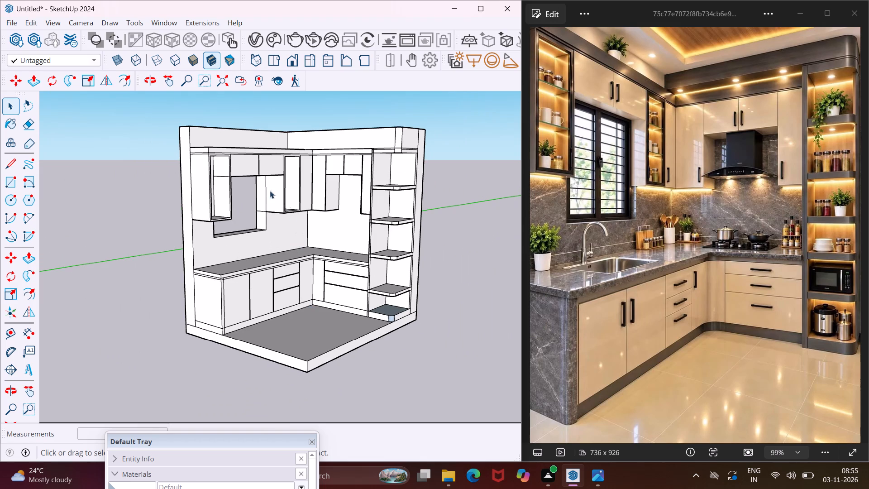
# Draw a thin shelf rectangle about 1 1/8" high across the back of the open window-wall cabinet at the free end.
pyautogui.scroll(3, 219, 141)
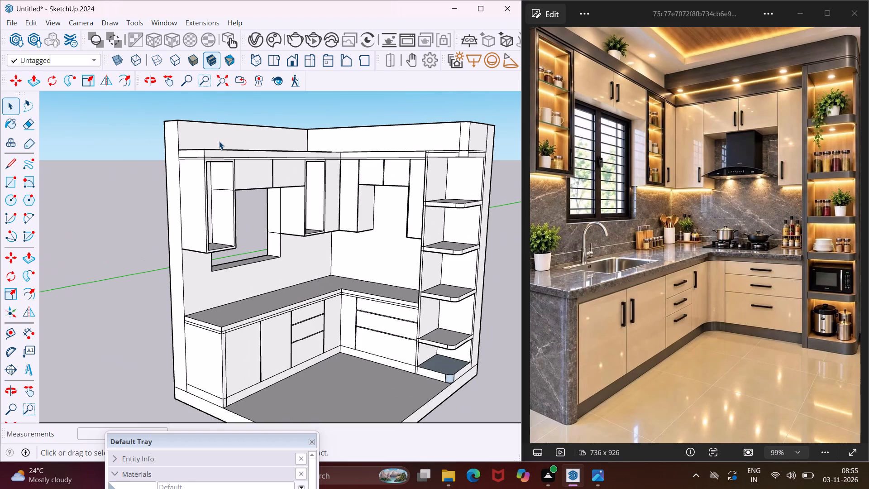
pyautogui.scroll(10, 210, 148)
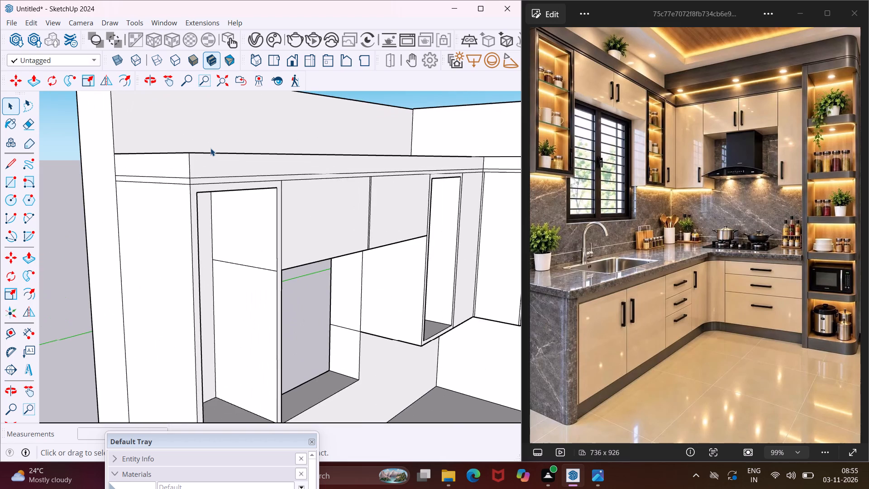
pyautogui.scroll(4, 210, 148)
pyautogui.moveTo(258, 271); pyautogui.dragTo(226, 264, button='middle')
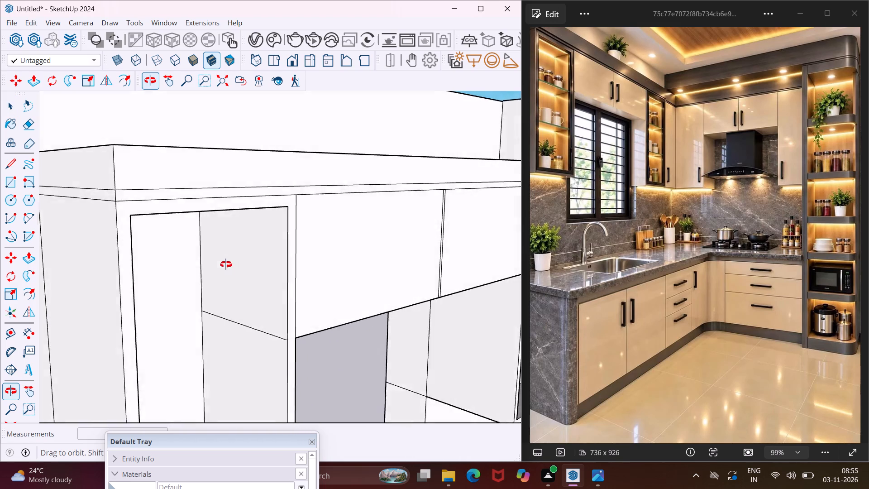
pyautogui.moveTo(226, 264); pyautogui.dragTo(199, 258, button='middle')
pyautogui.scroll(-4, 199, 258)
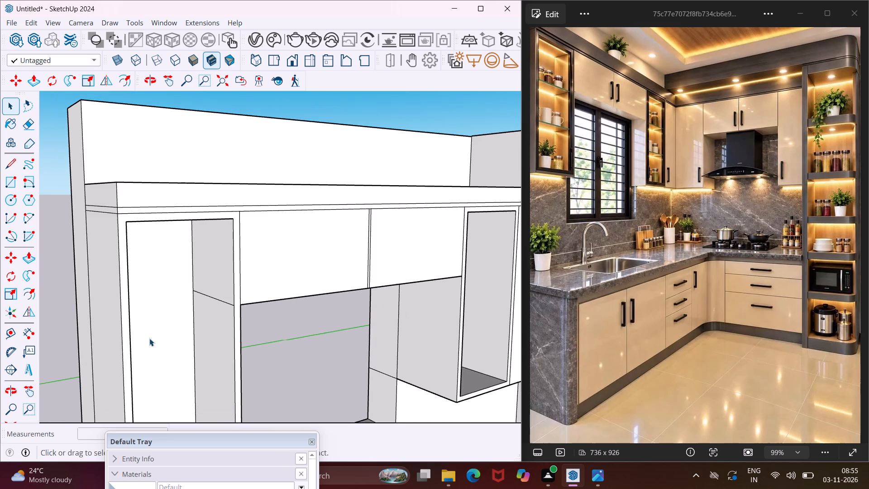
pyautogui.moveTo(149, 338); pyautogui.dragTo(106, 329, button='middle')
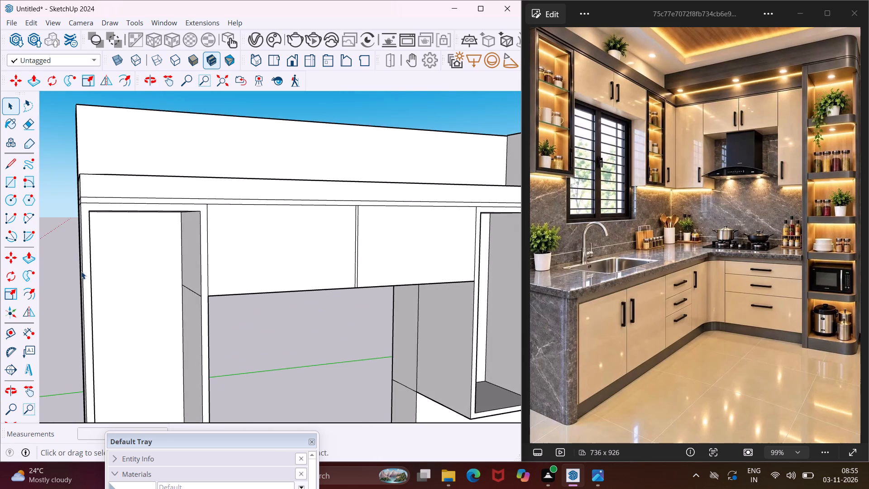
pyautogui.scroll(3, 81, 271)
pyautogui.moveTo(112, 286); pyautogui.dragTo(88, 256, button='middle')
pyautogui.scroll(-5, 101, 253)
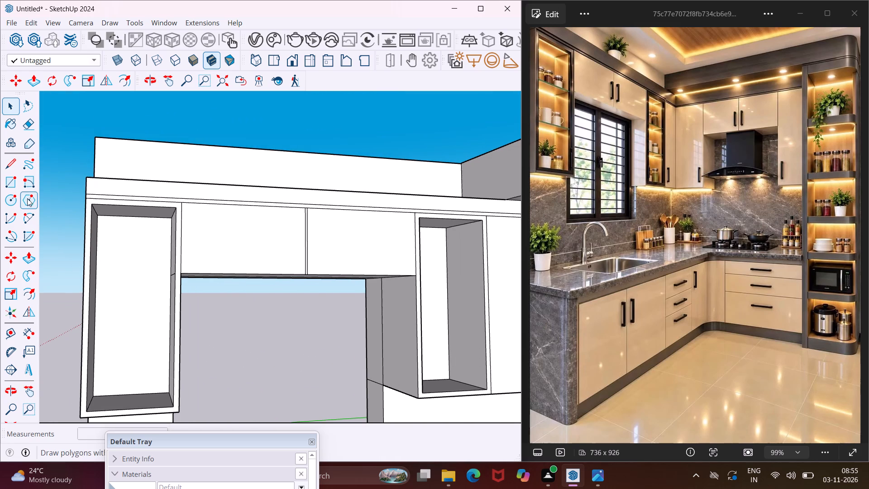
pyautogui.click(9, 185)
pyautogui.scroll(4, 121, 284)
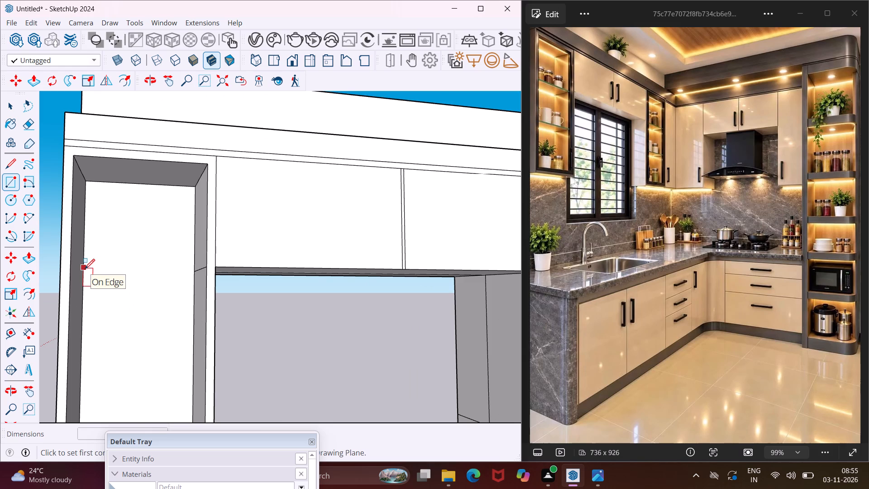
pyautogui.click(85, 269)
pyautogui.scroll(-4, 117, 283)
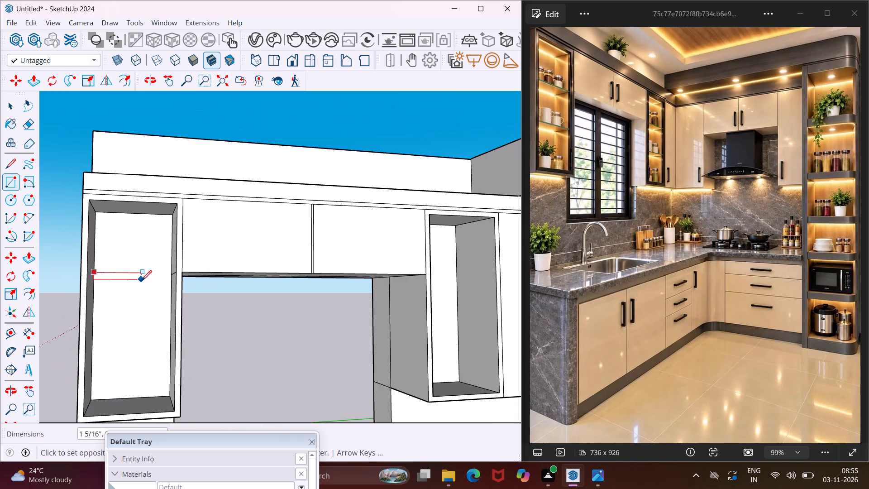
pyautogui.press('Escape')
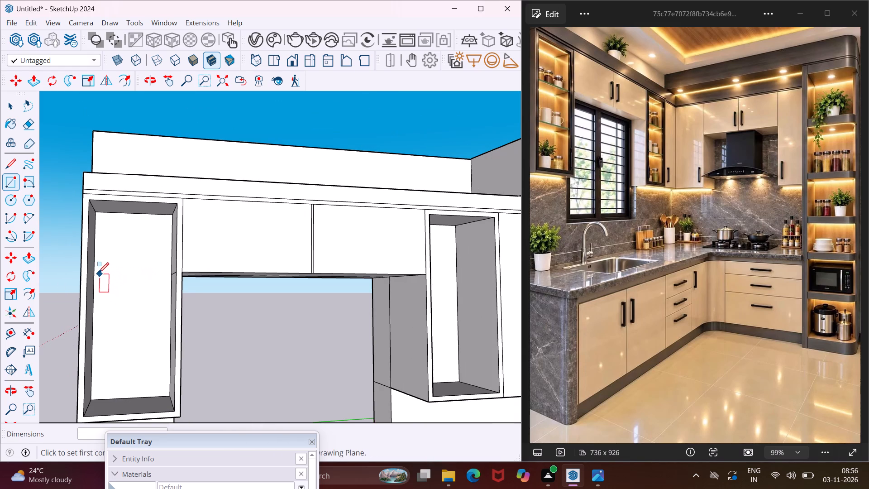
pyautogui.click(96, 273)
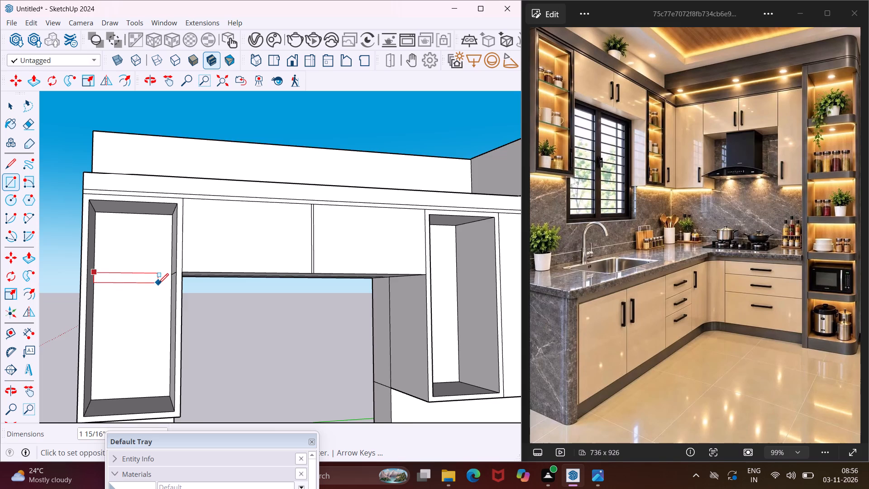
pyautogui.scroll(6, 162, 283)
pyautogui.click(177, 277)
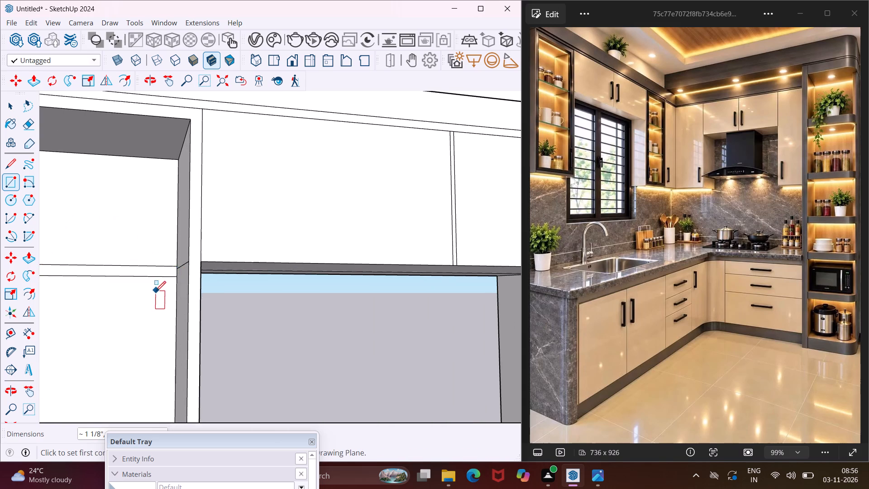
pyautogui.scroll(-8, 156, 291)
pyautogui.press('Escape')
pyautogui.press('space')
# Copy the shelf strip about 11 1/2" downward on the back of the same open wall cabinet.
pyautogui.scroll(3, 110, 283)
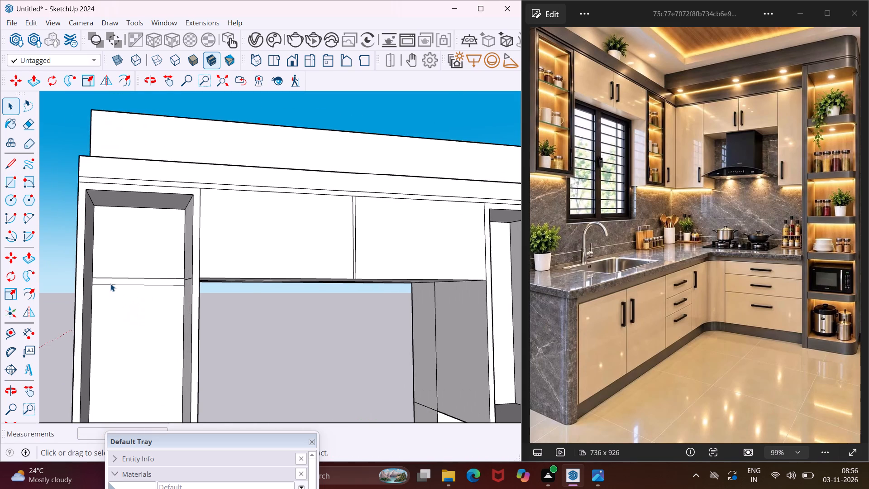
pyautogui.click(108, 280)
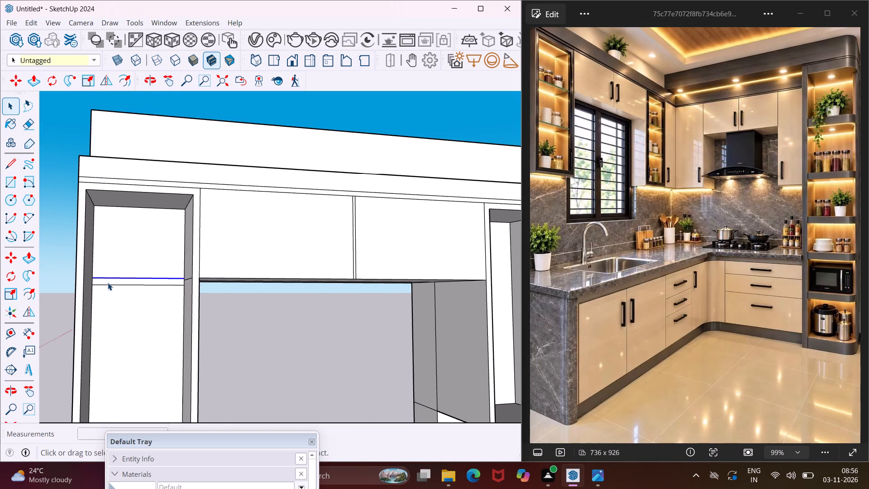
pyautogui.click(108, 280)
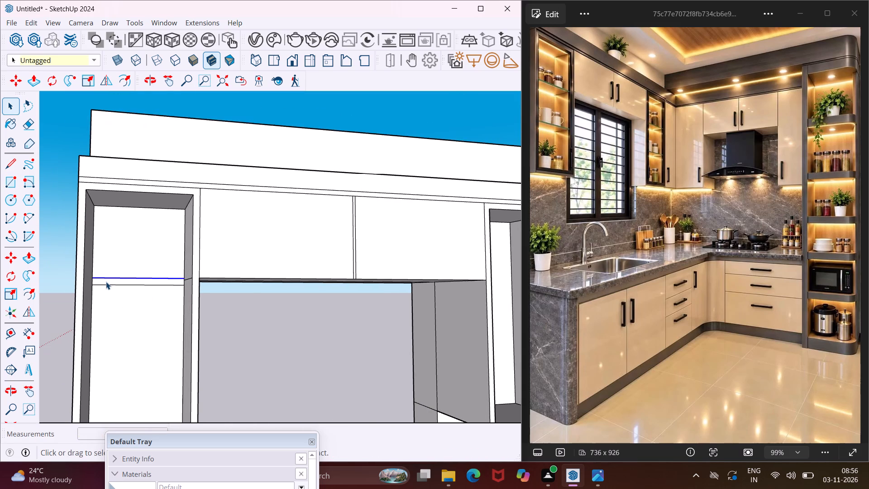
pyautogui.click(106, 282)
pyautogui.press('m')
pyautogui.click(106, 282)
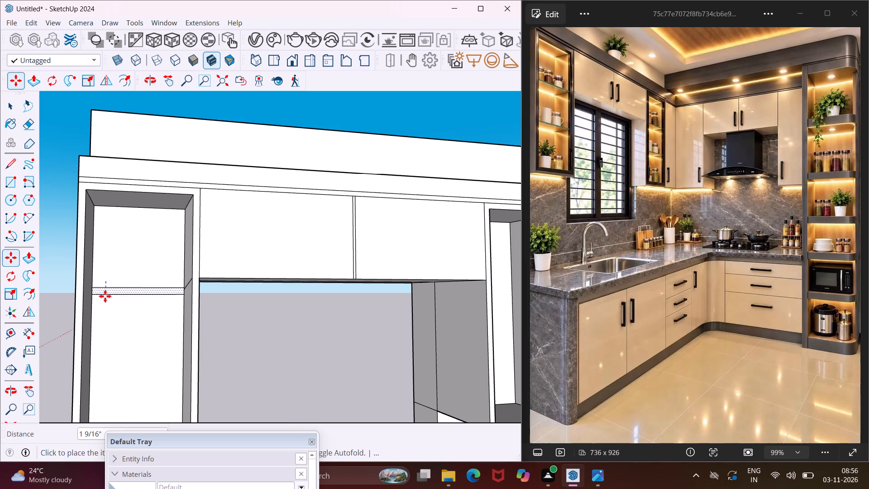
pyautogui.scroll(-3, 105, 296)
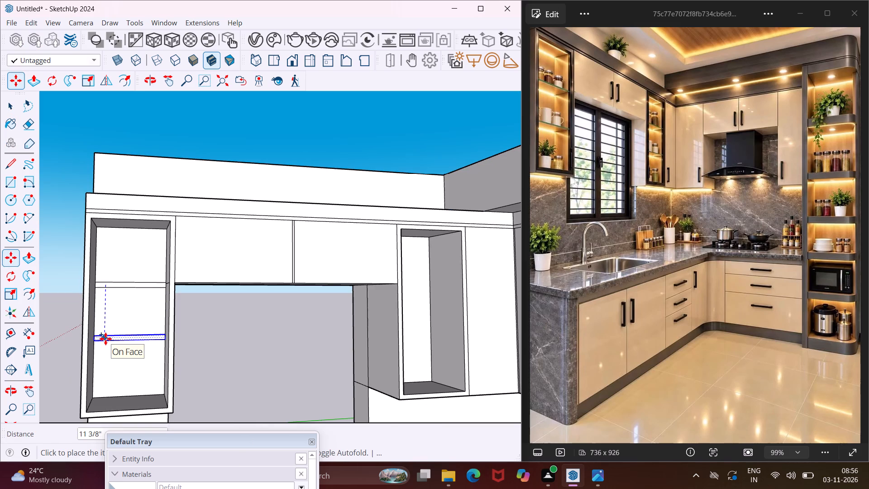
pyautogui.click(105, 340)
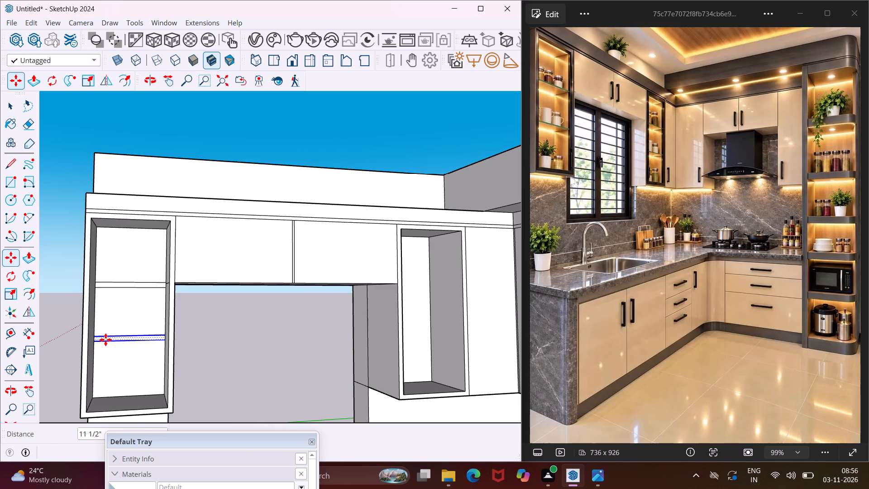
pyautogui.press('Escape')
pyautogui.scroll(3, 107, 293)
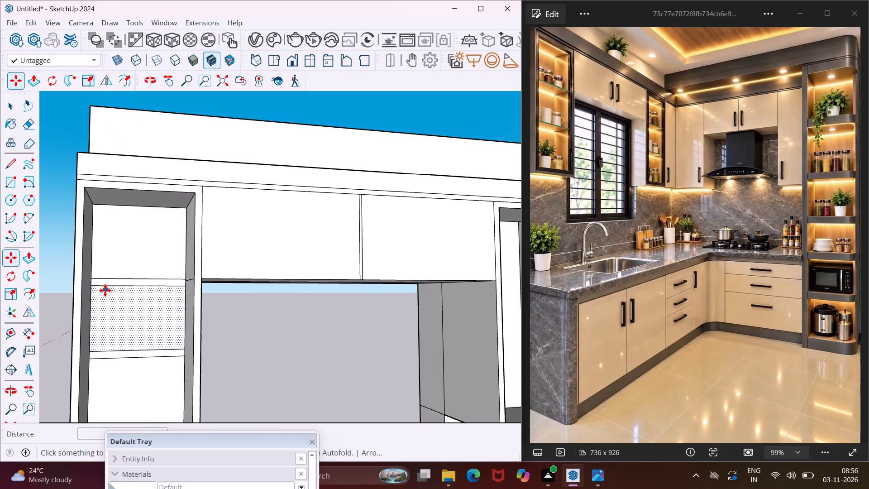
pyautogui.press('Escape')
pyautogui.press('space')
# Extrude the lower shelf strip in the open free-end wall cabinet 1' 2" forward to the cabinet front.
pyautogui.scroll(3, 91, 353)
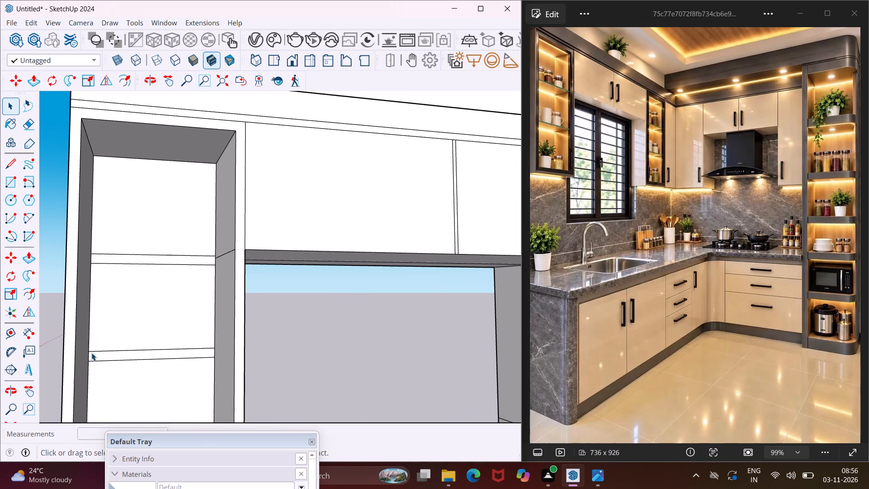
pyautogui.click(92, 357)
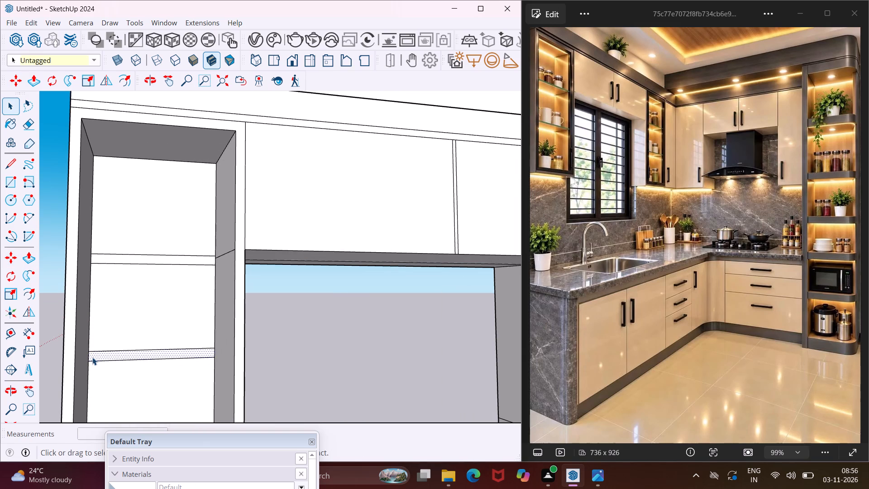
pyautogui.press('p')
pyautogui.click(92, 357)
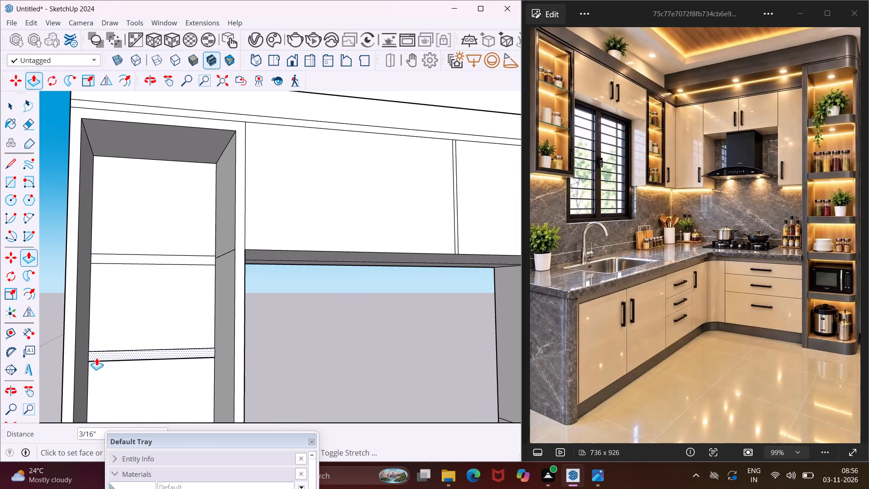
pyautogui.scroll(1, 207, 345)
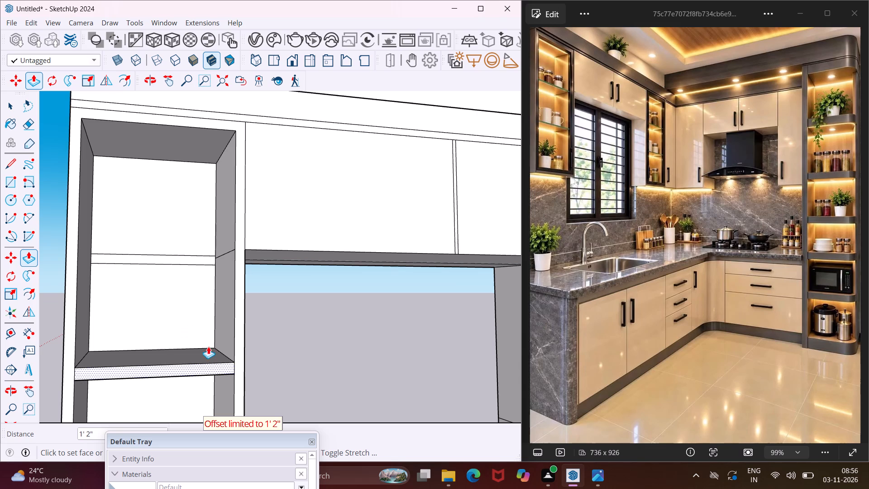
pyautogui.scroll(5, 208, 346)
pyautogui.click(239, 384)
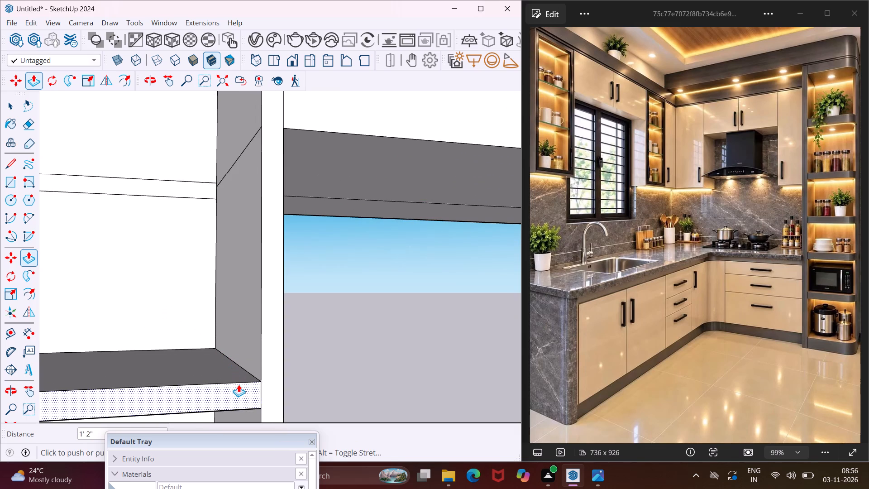
pyautogui.press('Escape')
# Push the lower shelf's front face back 1 1/8" and pull it forward 9/16", leaving it slightly recessed from the cabinet front.
pyautogui.click(236, 392)
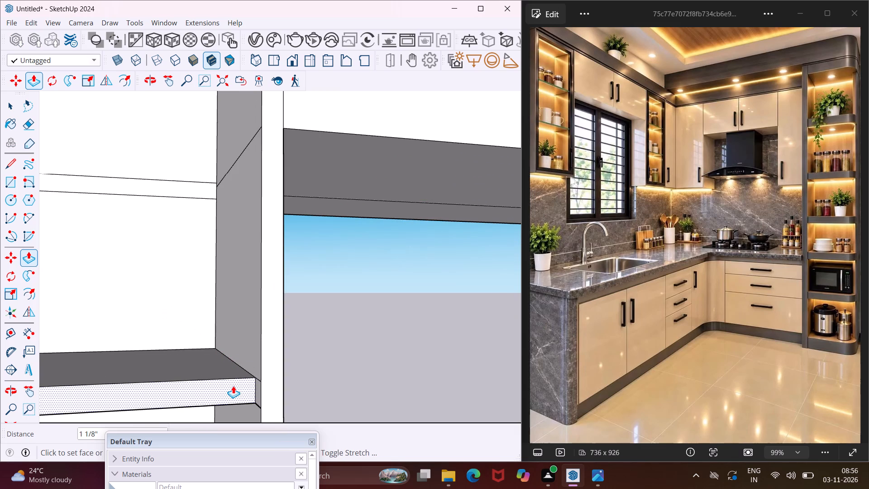
pyautogui.click(233, 386)
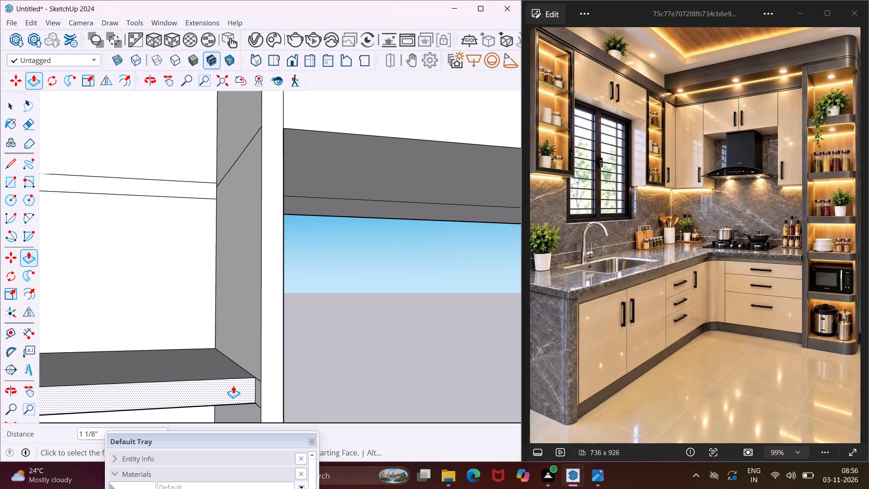
pyautogui.click(230, 388)
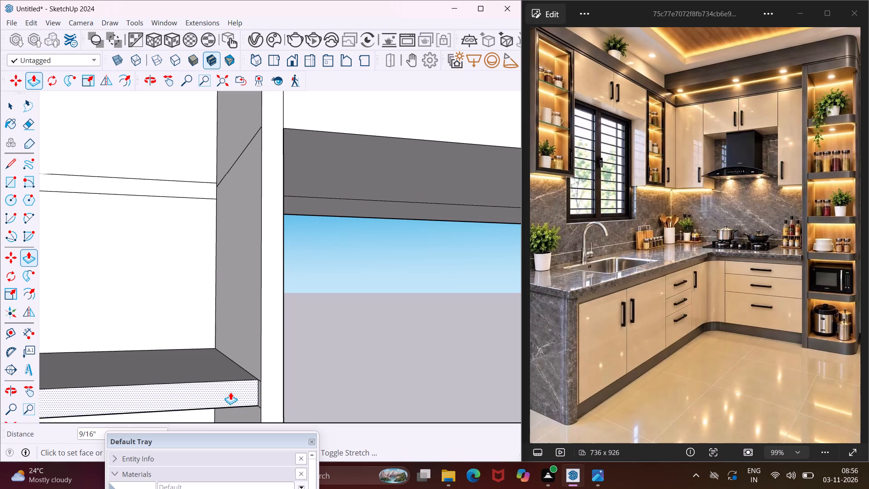
pyautogui.click(230, 392)
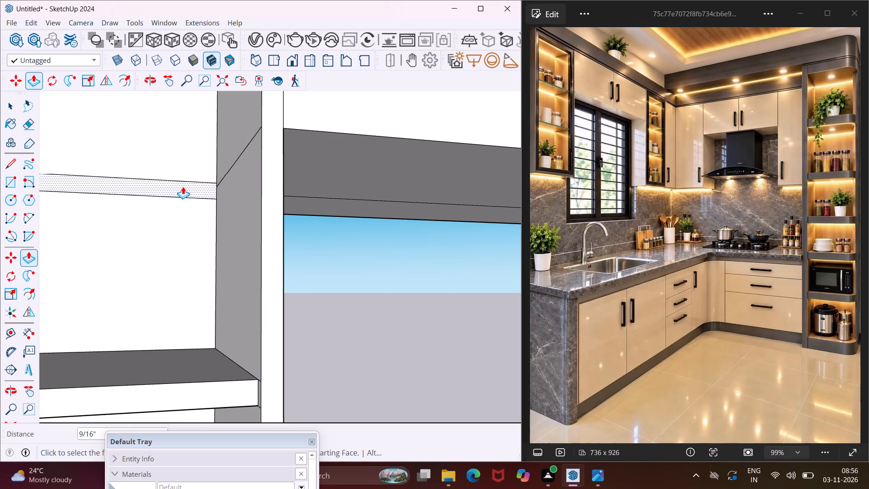
# Extrude the upper shelf strip in the free-end cabinet 1' 1 7/16" forward, flush with the lower shelf's front.
pyautogui.doubleClick(183, 187)
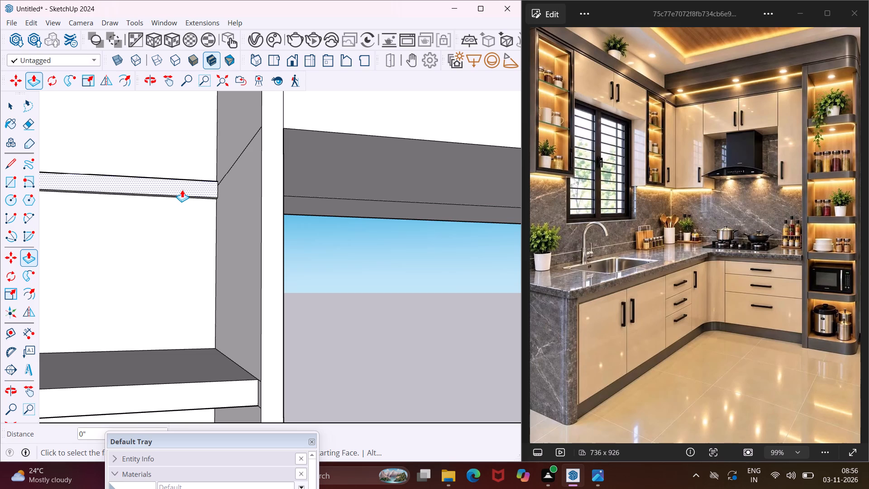
pyautogui.hotkey('ctrl', 'z')
pyautogui.click(182, 184)
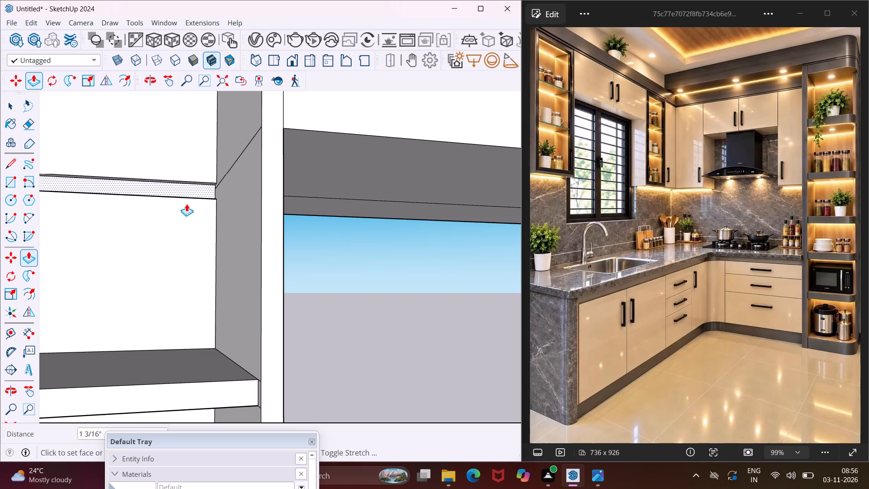
pyautogui.click(216, 383)
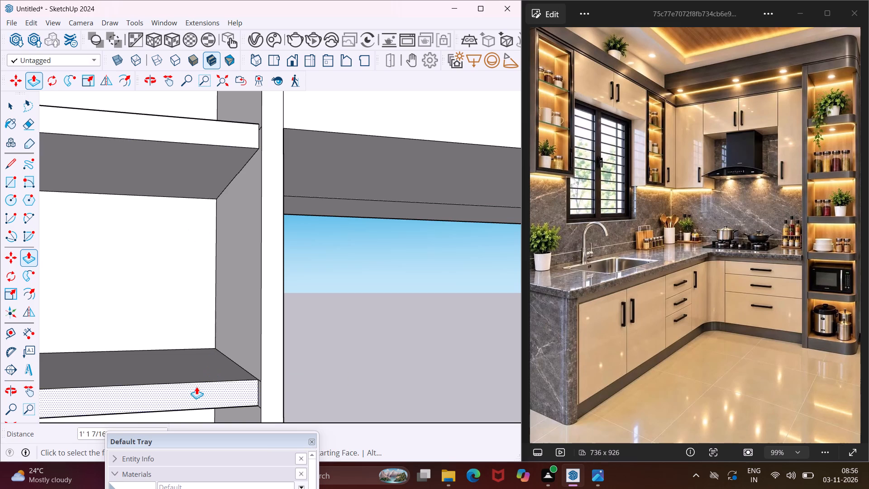
pyautogui.scroll(-13, 196, 387)
pyautogui.scroll(-4, 138, 356)
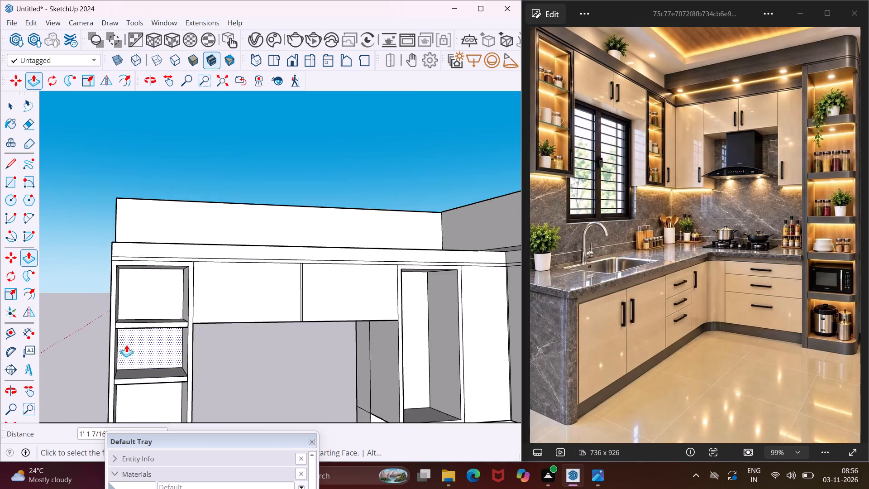
pyautogui.scroll(-4, 124, 344)
pyautogui.press('Escape')
pyautogui.press('space')
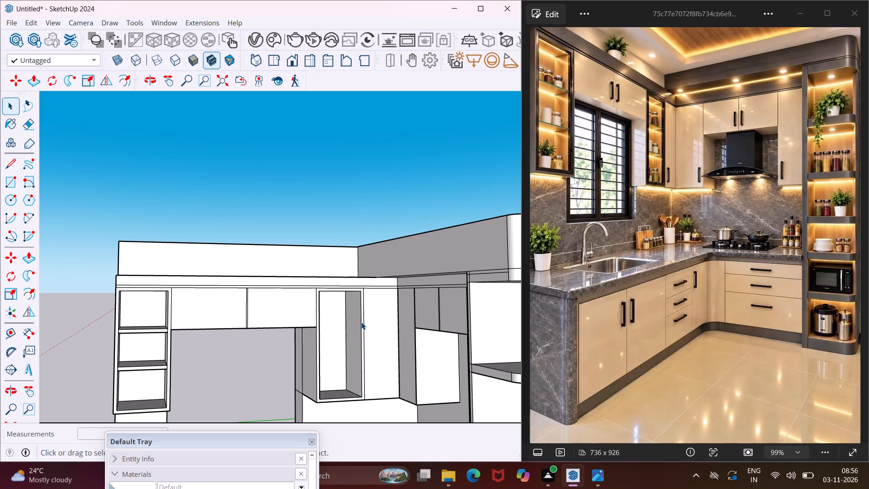
# Draw a thin shelf rectangle about 1 1/8" high across the back of the open wall cabinet near the corner.
pyautogui.scroll(7, 361, 322)
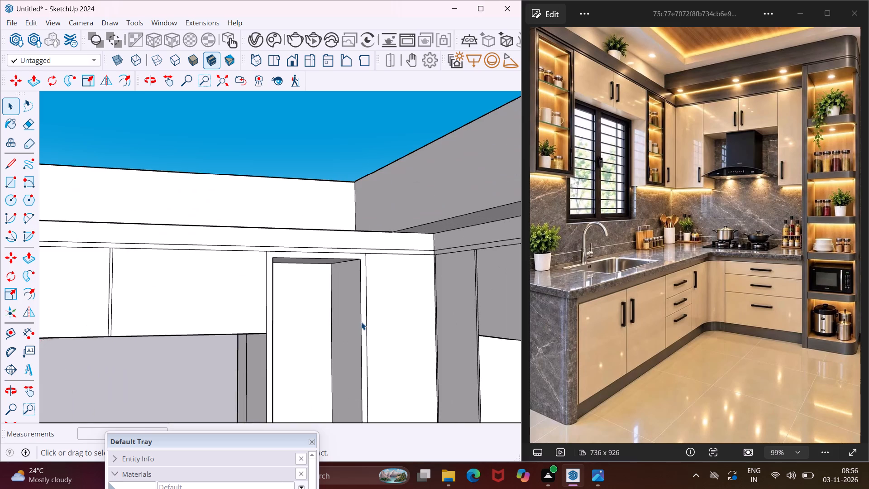
pyautogui.scroll(-4, 361, 322)
pyautogui.moveTo(372, 353); pyautogui.dragTo(345, 313, button='middle')
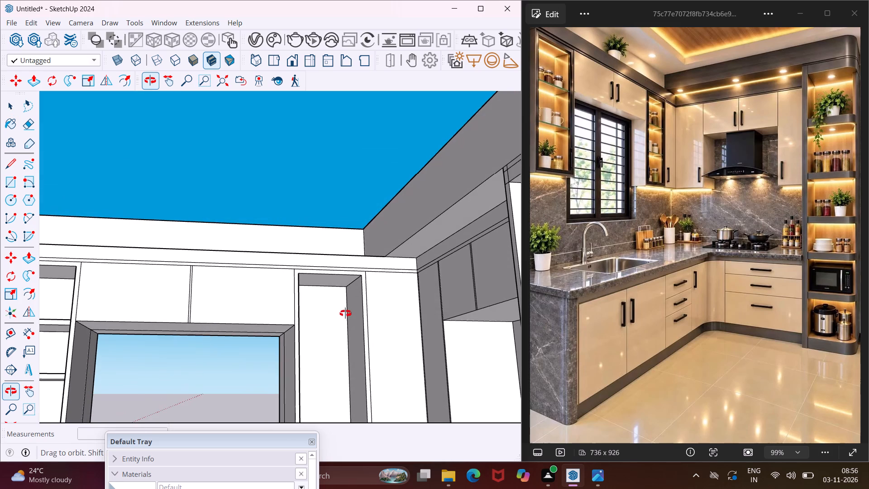
pyautogui.moveTo(345, 313); pyautogui.dragTo(345, 313, button='middle')
pyautogui.scroll(-3, 345, 313)
pyautogui.moveTo(342, 338); pyautogui.dragTo(326, 344, button='middle')
pyautogui.scroll(3, 331, 348)
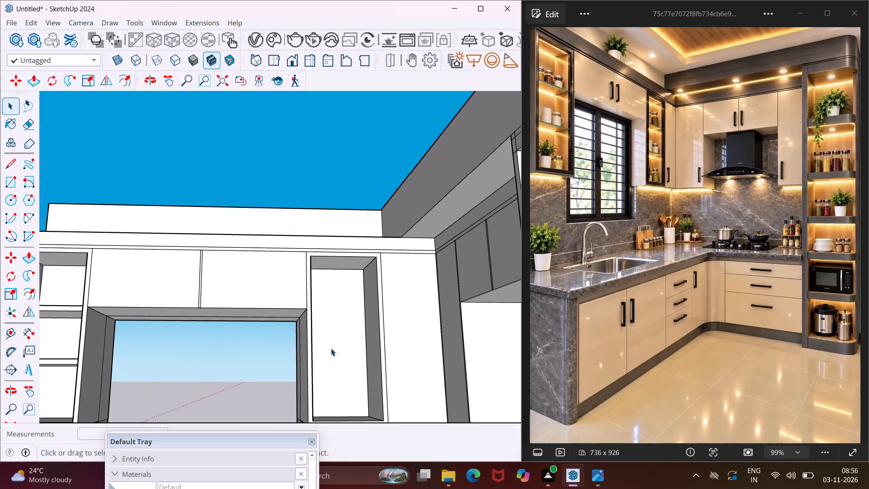
pyautogui.moveTo(331, 348); pyautogui.dragTo(320, 352, button='middle')
pyautogui.scroll(2, 322, 354)
pyautogui.scroll(-3, 322, 354)
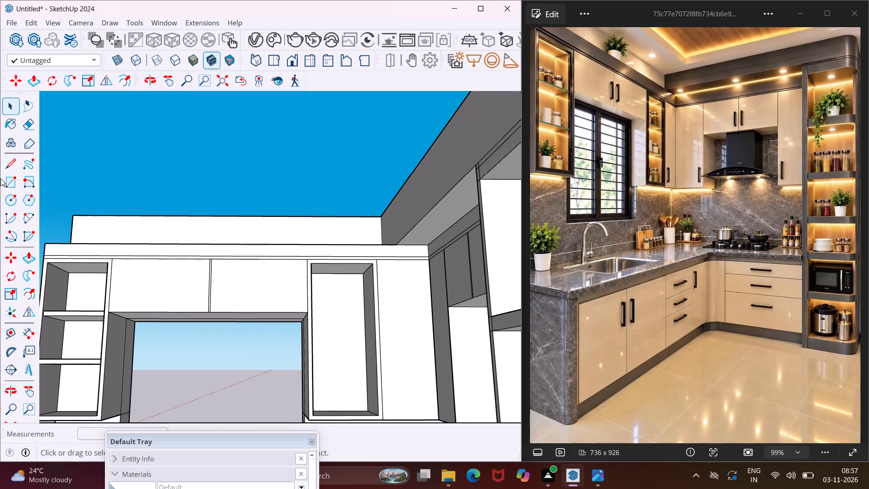
pyautogui.click(2, 179)
pyautogui.scroll(4, 345, 324)
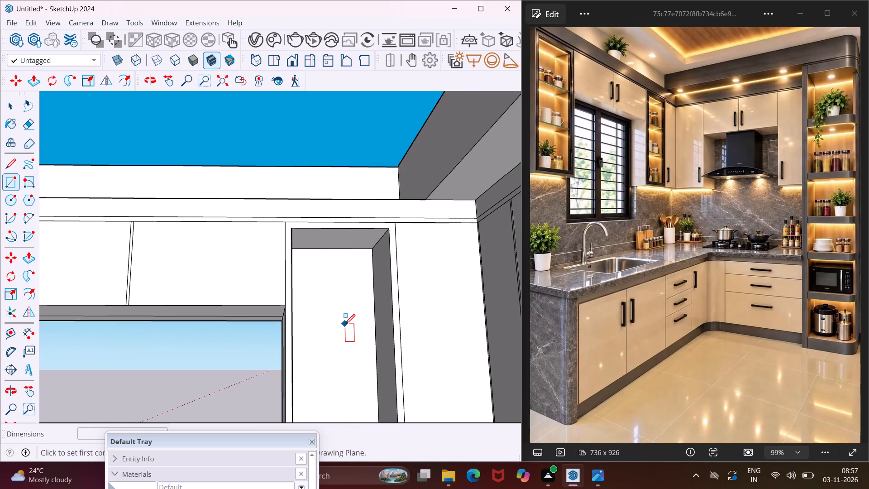
pyautogui.moveTo(345, 324); pyautogui.dragTo(328, 324, button='middle')
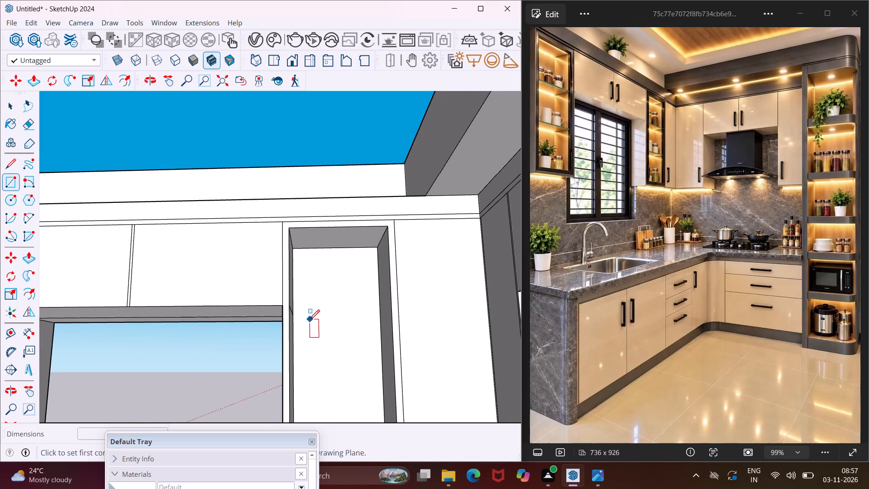
pyautogui.click(294, 313)
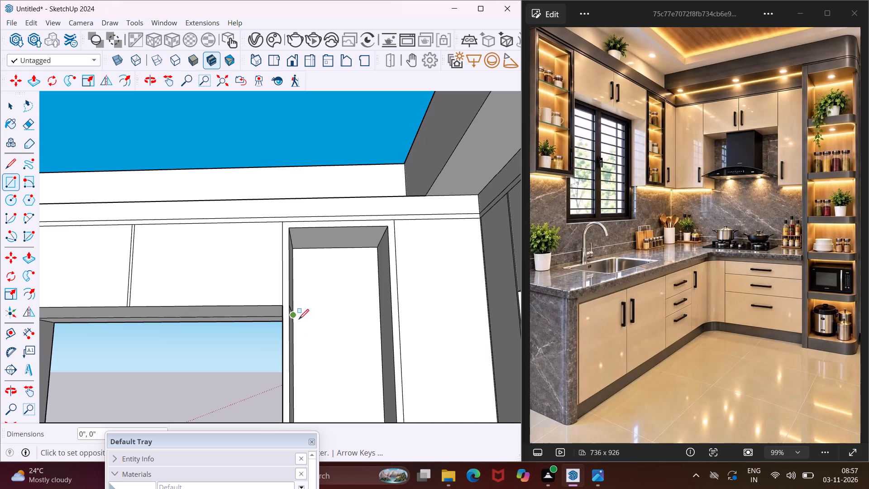
pyautogui.scroll(2, 377, 323)
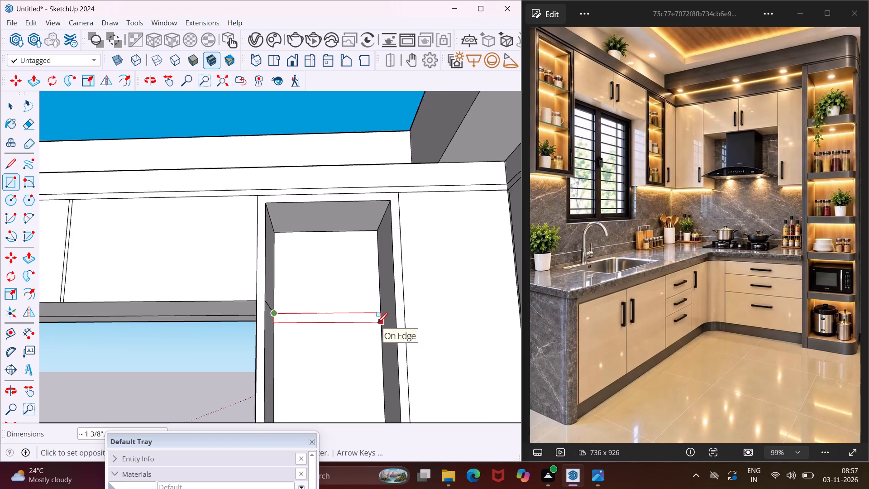
pyautogui.scroll(5, 377, 323)
pyautogui.click(380, 320)
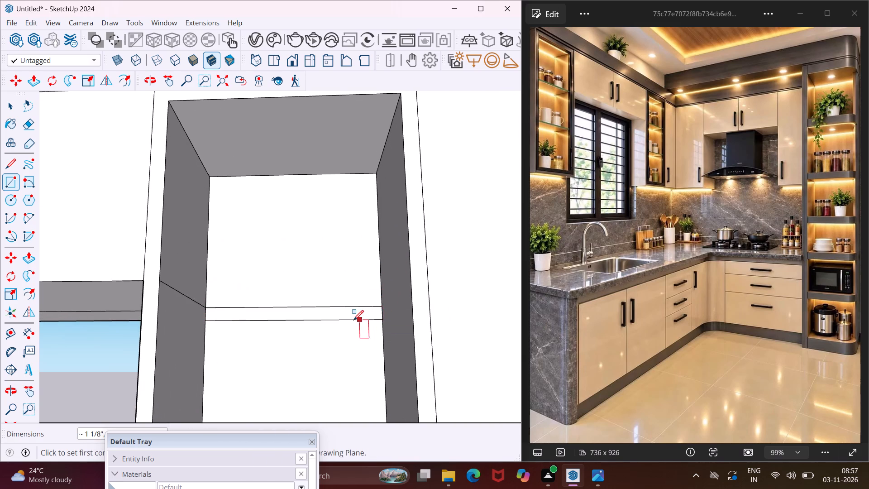
pyautogui.scroll(-13, 345, 321)
pyautogui.press('Escape')
pyautogui.press('space')
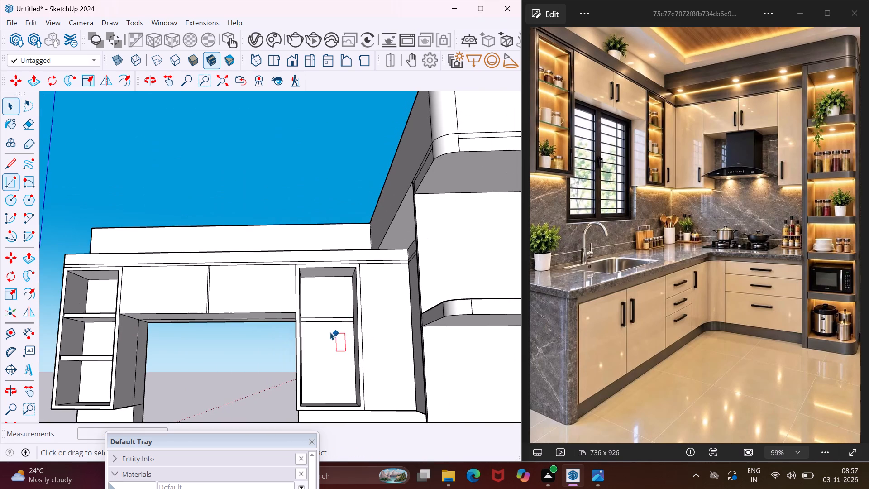
# Copy the shelf strip about 1' 1/2" downward on the back of the open wall cabinet near the corner.
pyautogui.scroll(2, 322, 321)
pyautogui.click(321, 319)
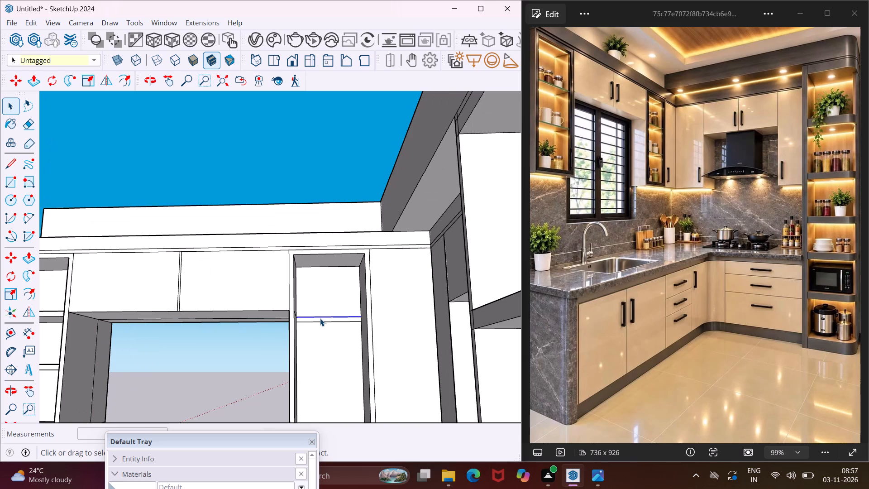
pyautogui.scroll(3, 320, 318)
pyautogui.click(319, 320)
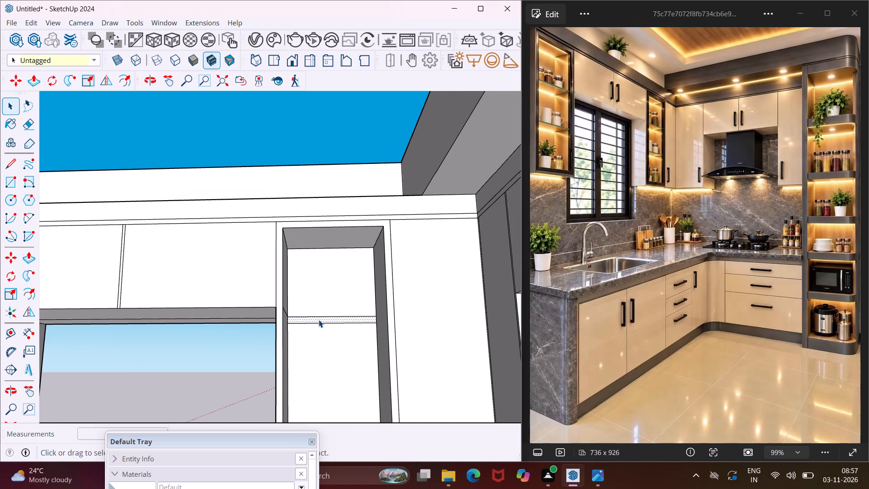
pyautogui.press('m')
pyautogui.click(319, 320)
pyautogui.scroll(-7, 320, 328)
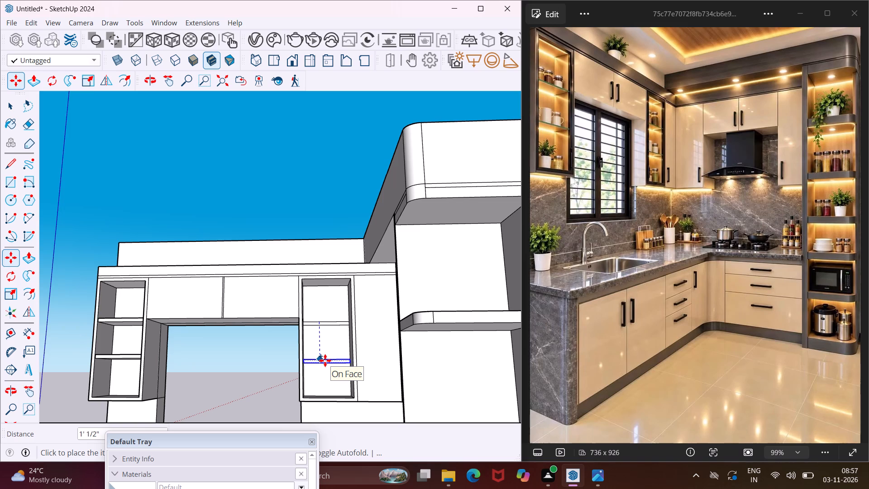
pyautogui.click(325, 360)
pyautogui.press('Escape')
pyautogui.press('space')
# Extrude the upper shelf strip in the cabinet near the corner 1' 1 7/16" forward, aligned with the free-end cabinet's shelf.
pyautogui.scroll(2, 304, 338)
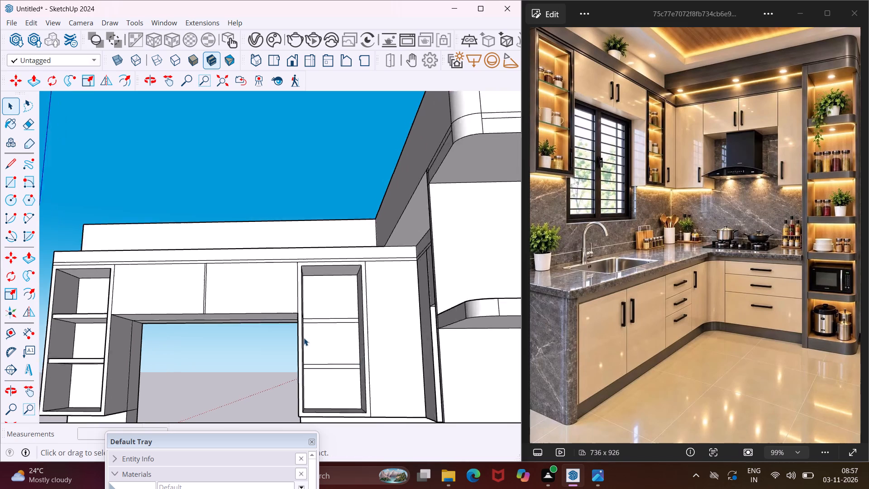
pyautogui.scroll(8, 304, 338)
pyautogui.click(317, 307)
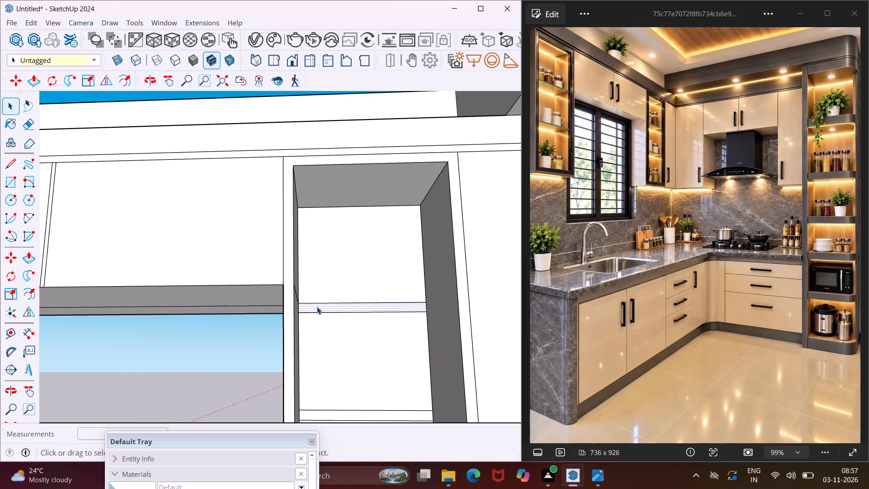
pyautogui.press('p')
pyautogui.click(317, 307)
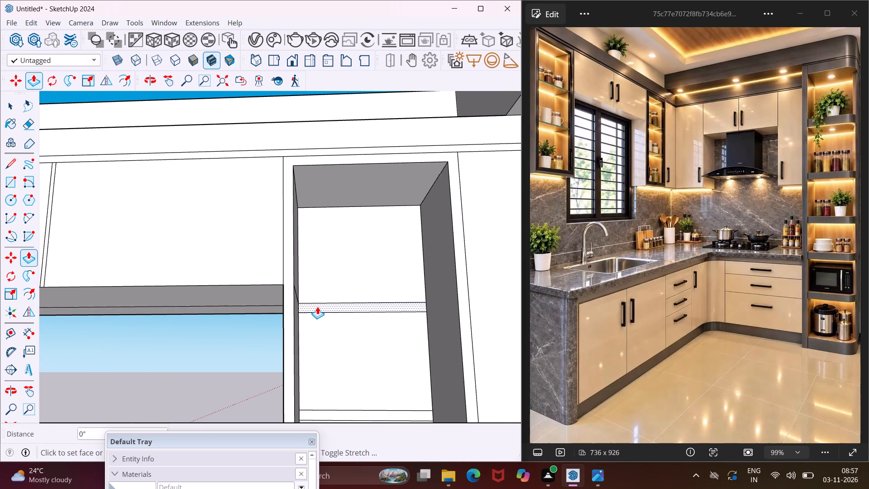
pyautogui.scroll(-4, 299, 314)
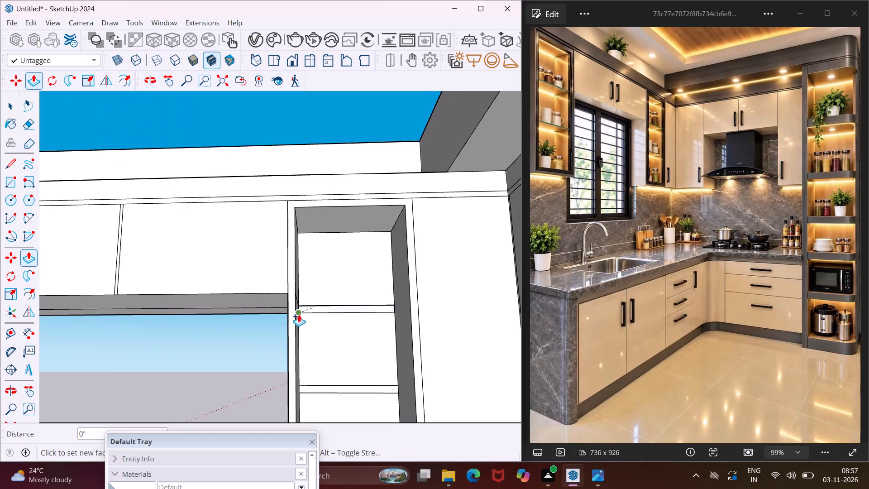
pyautogui.scroll(-3, 291, 313)
pyautogui.scroll(-3, 192, 315)
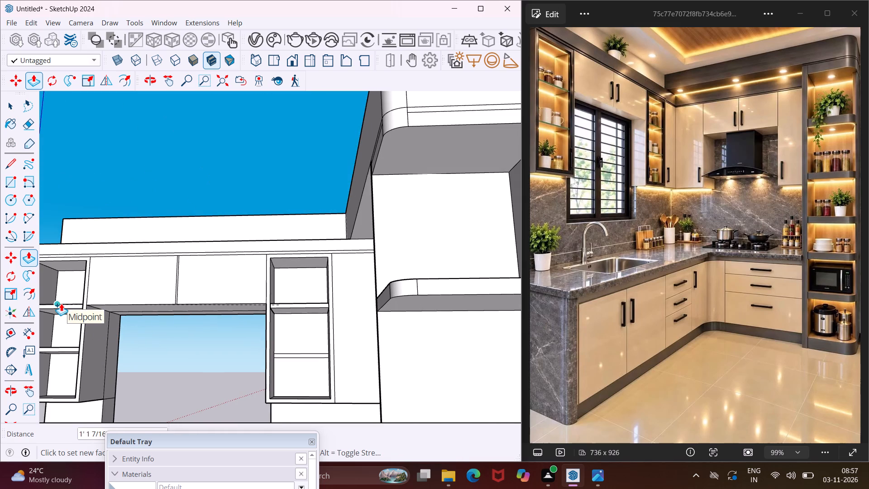
pyautogui.click(61, 303)
# Extrude the lower shelf strip in the cabinet near the corner by the same depth as the upper shelf.
pyautogui.scroll(8, 285, 358)
pyautogui.doubleClick(285, 355)
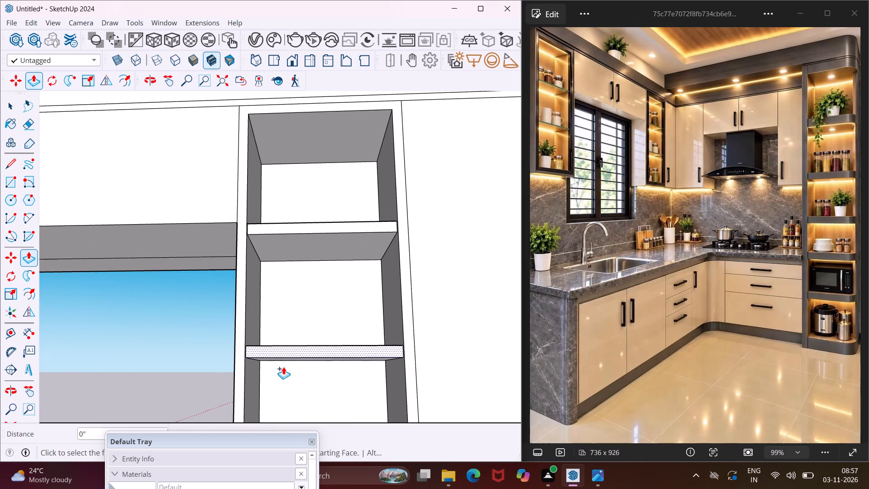
pyautogui.scroll(-5, 283, 383)
pyautogui.scroll(-9, 276, 345)
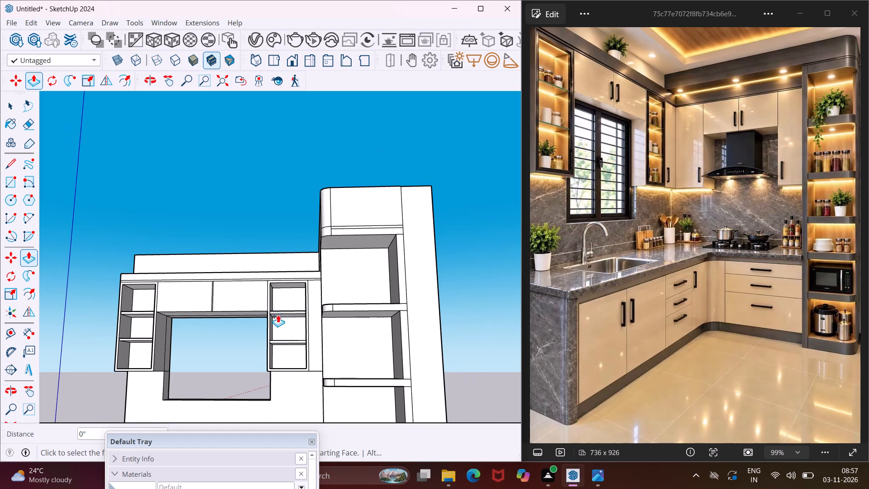
pyautogui.press('Escape')
pyautogui.press('space')
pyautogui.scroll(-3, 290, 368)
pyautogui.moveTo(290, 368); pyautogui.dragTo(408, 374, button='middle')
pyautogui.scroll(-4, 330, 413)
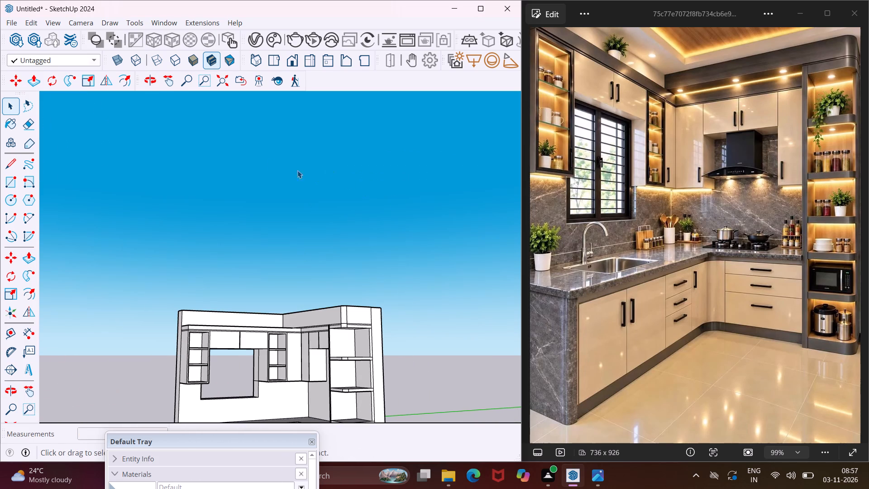
# Extrude the thin horizontal band above the window-wall upper cabinets outward by .75".
pyautogui.click(170, 85)
pyautogui.moveTo(234, 348); pyautogui.dragTo(234, 348)
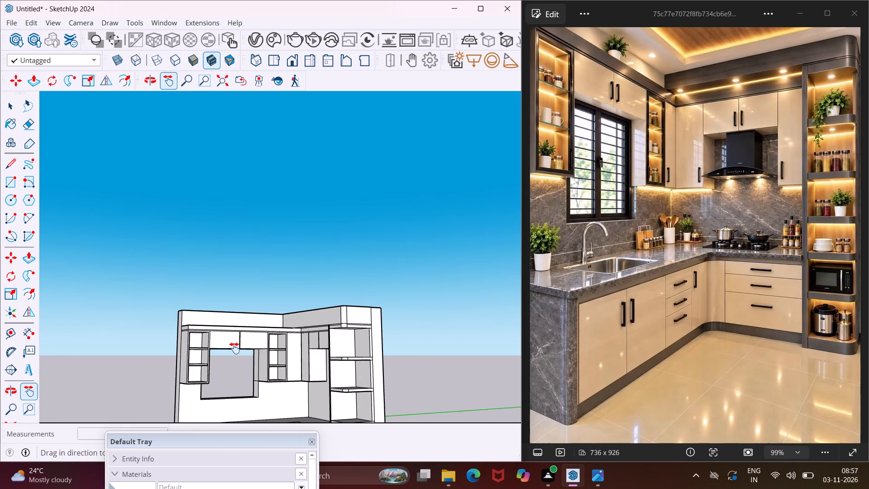
pyautogui.moveTo(234, 348); pyautogui.dragTo(229, 235)
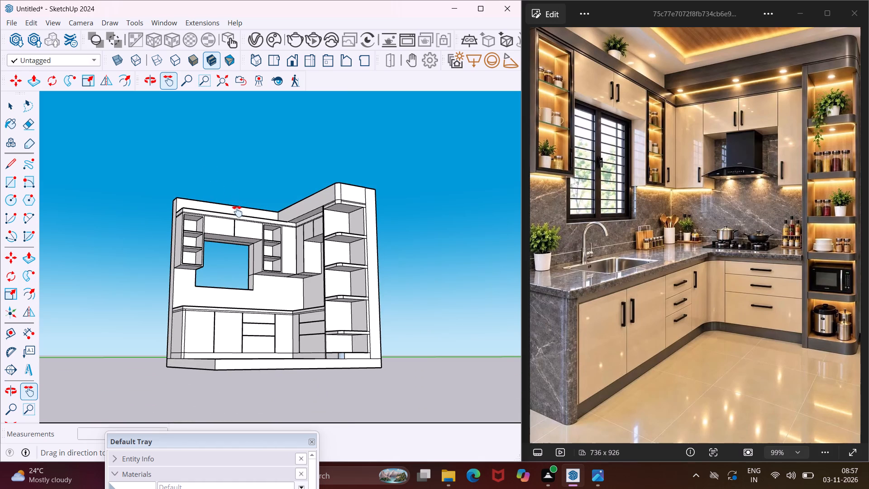
pyautogui.scroll(9, 237, 211)
pyautogui.scroll(1, 201, 229)
pyautogui.moveTo(201, 229); pyautogui.dragTo(293, 260, button='middle')
pyautogui.scroll(4, 161, 231)
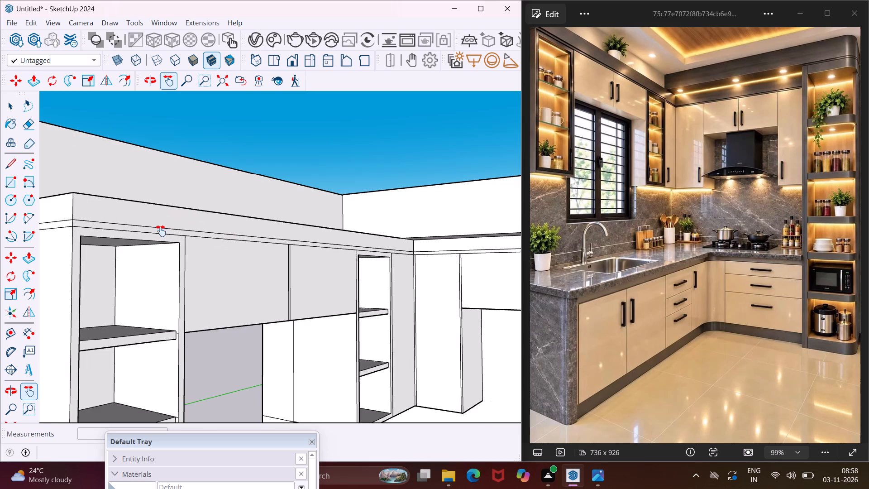
pyautogui.scroll(3, 161, 231)
pyautogui.moveTo(157, 231); pyautogui.dragTo(231, 243, button='middle')
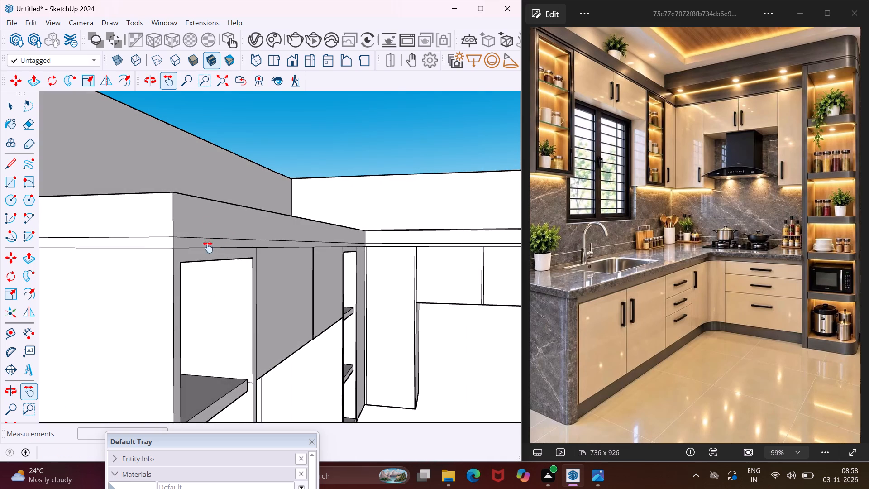
pyautogui.press('Escape')
pyautogui.press('space')
pyautogui.scroll(5, 183, 241)
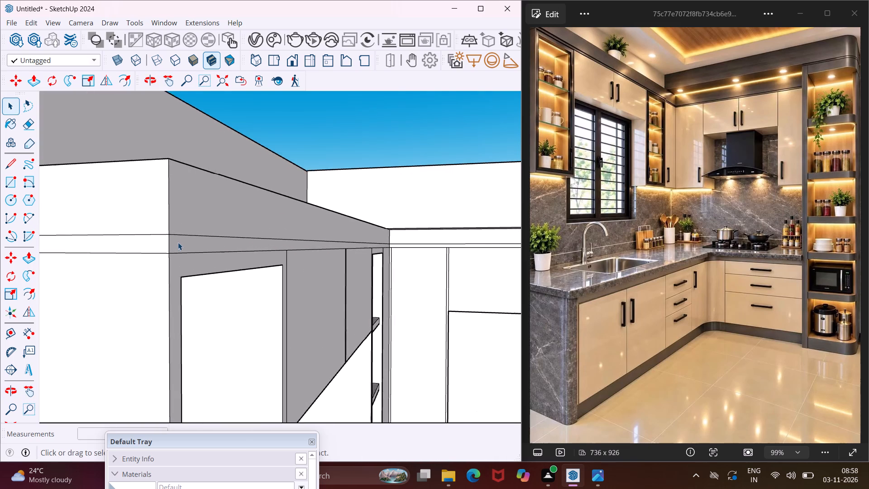
pyautogui.scroll(3, 178, 242)
pyautogui.click(178, 244)
pyautogui.press('p')
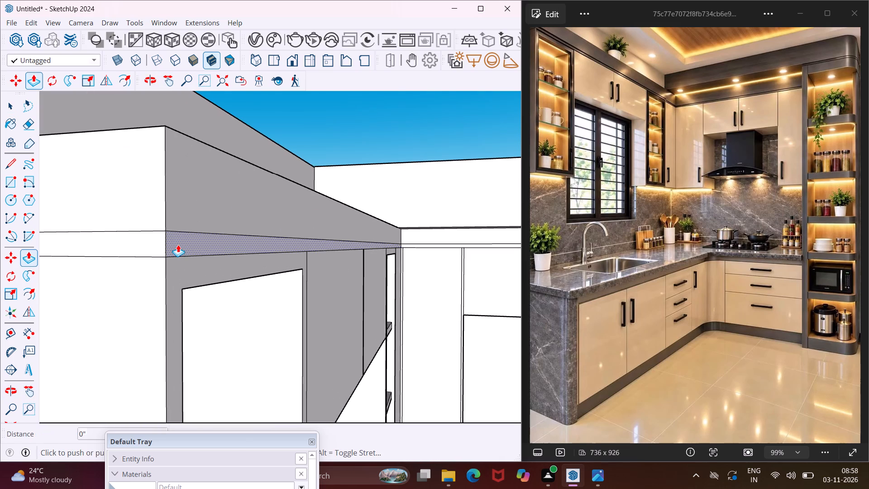
pyautogui.click(178, 244)
pyautogui.press('.')
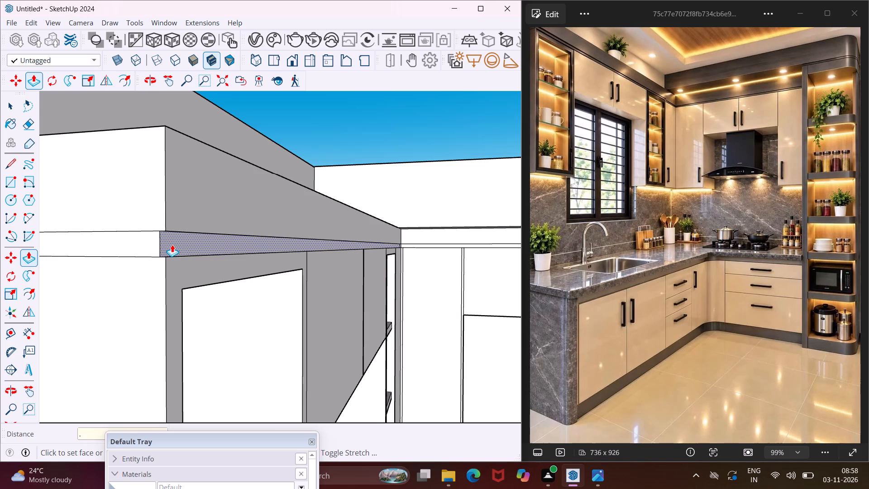
pyautogui.write('75"')
pyautogui.press('Return')
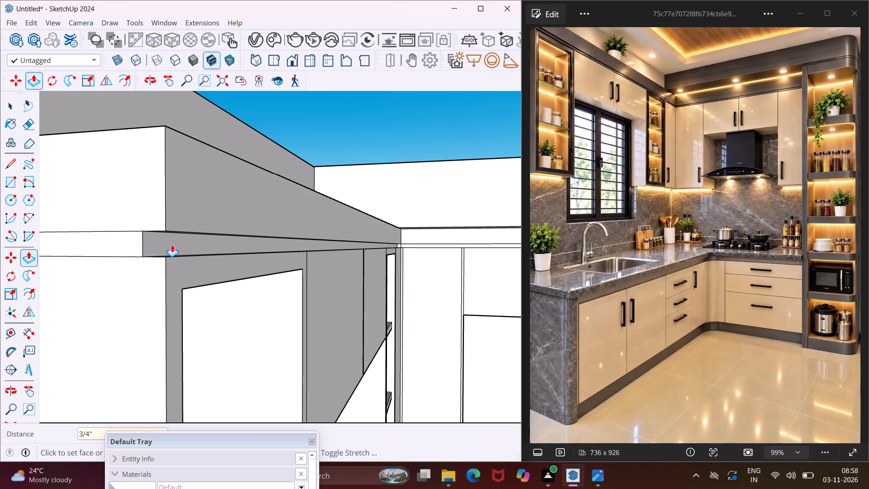
# Extrude the narrow vertical strip between the two doors above the window by the same 3/4".
pyautogui.moveTo(417, 262); pyautogui.dragTo(393, 265, button='middle')
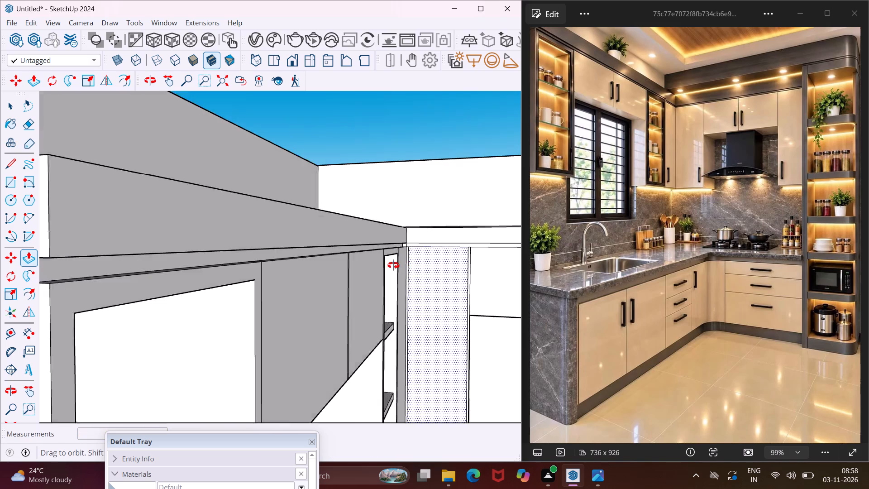
pyautogui.moveTo(393, 265); pyautogui.dragTo(332, 260, button='middle')
pyautogui.scroll(9, 228, 254)
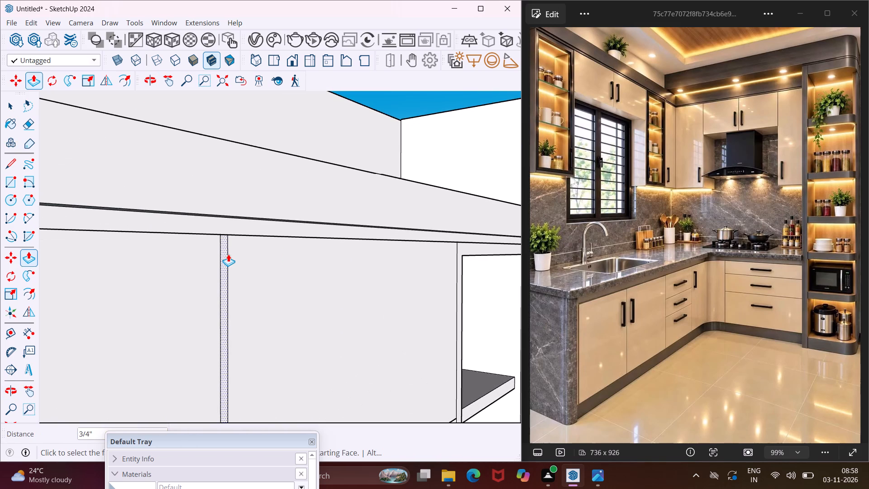
pyautogui.doubleClick(224, 258)
# Extrude the narrow vertical strips on both sides of the tall corner door on the hood wall by the same 3/4".
pyautogui.scroll(-3, 202, 252)
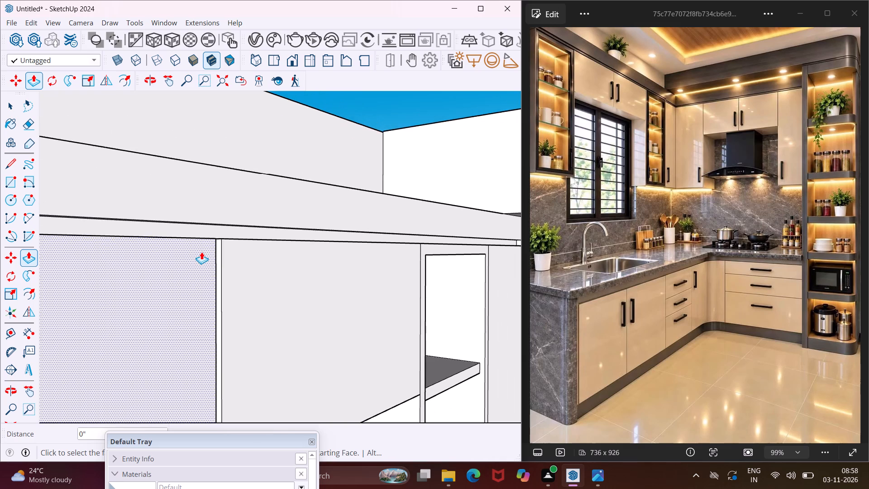
pyautogui.scroll(-8, 201, 252)
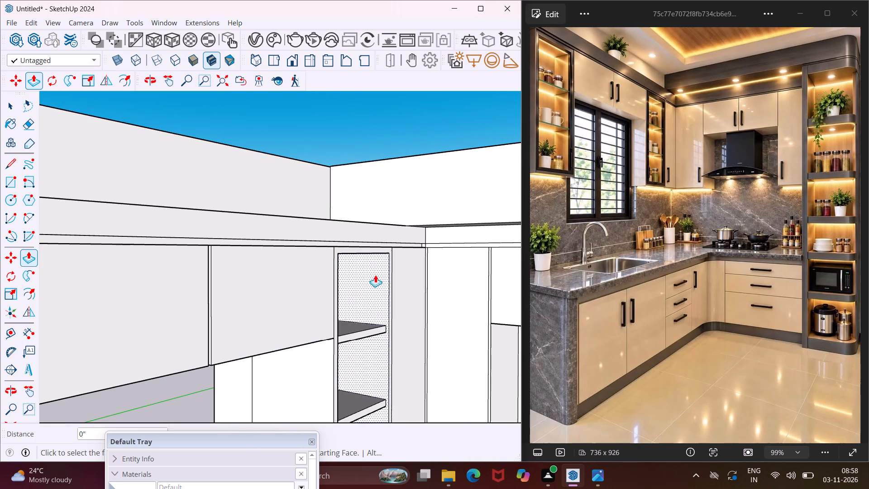
pyautogui.scroll(-5, 296, 273)
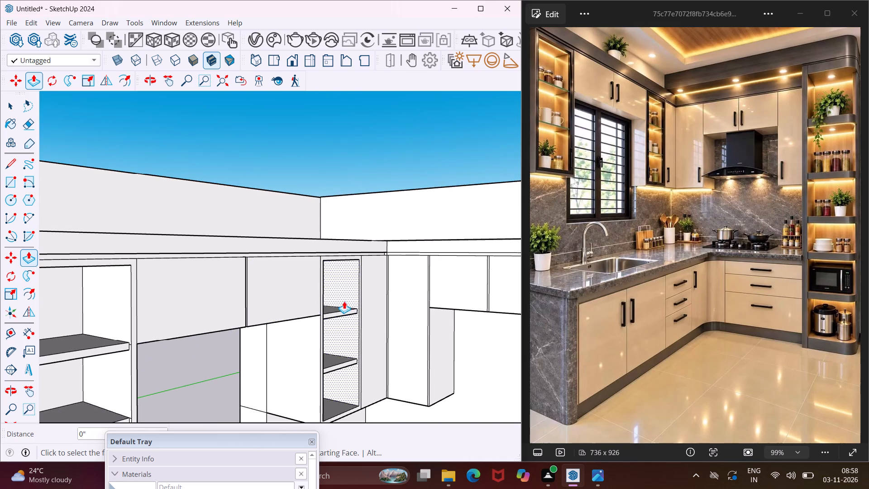
pyautogui.scroll(11, 420, 276)
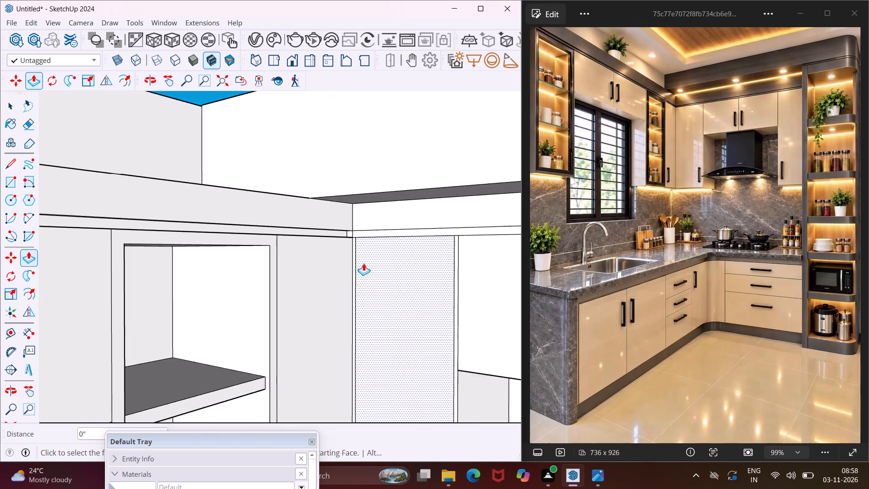
pyautogui.scroll(9, 363, 263)
pyautogui.doubleClick(348, 267)
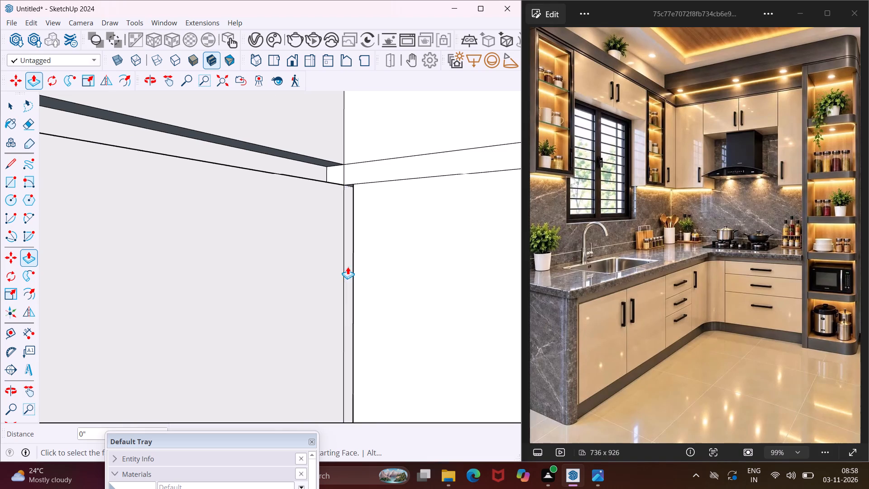
pyautogui.scroll(-8, 283, 259)
pyautogui.scroll(3, 461, 256)
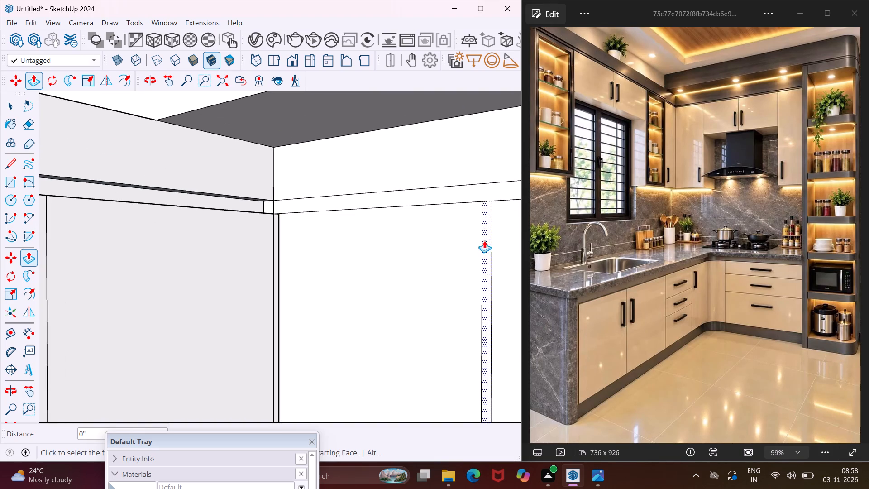
pyautogui.scroll(1, 488, 238)
pyautogui.doubleClick(488, 237)
# Extrude the vertical strips between the two short hood-wall doors and beside the tall end door by the same 3/4".
pyautogui.scroll(-9, 283, 235)
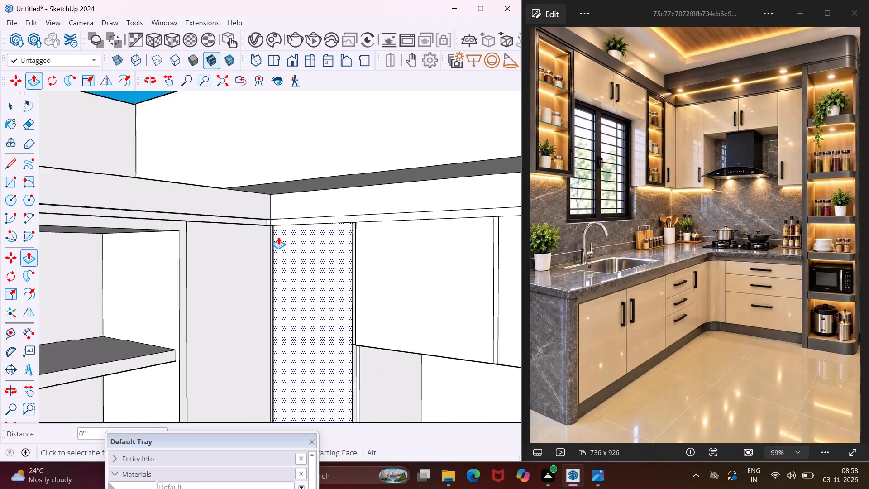
pyautogui.scroll(-4, 278, 237)
pyautogui.scroll(6, 411, 259)
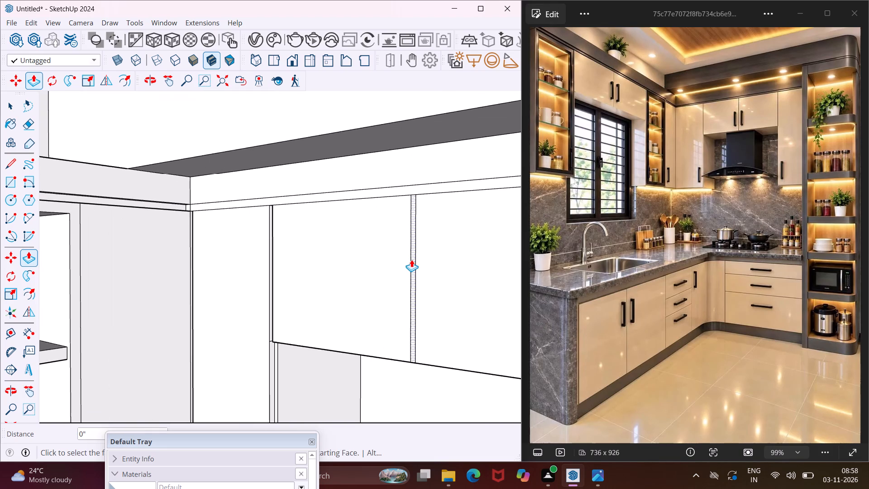
pyautogui.doubleClick(411, 259)
pyautogui.scroll(-7, 279, 286)
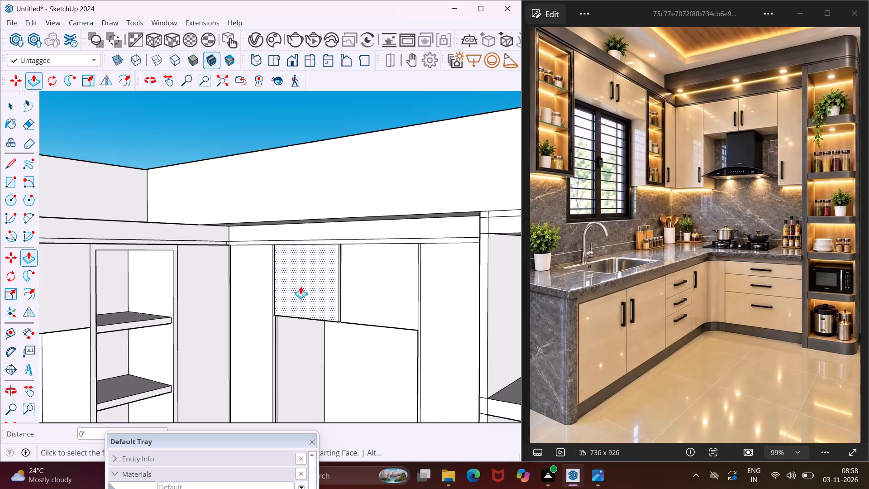
pyautogui.scroll(6, 418, 262)
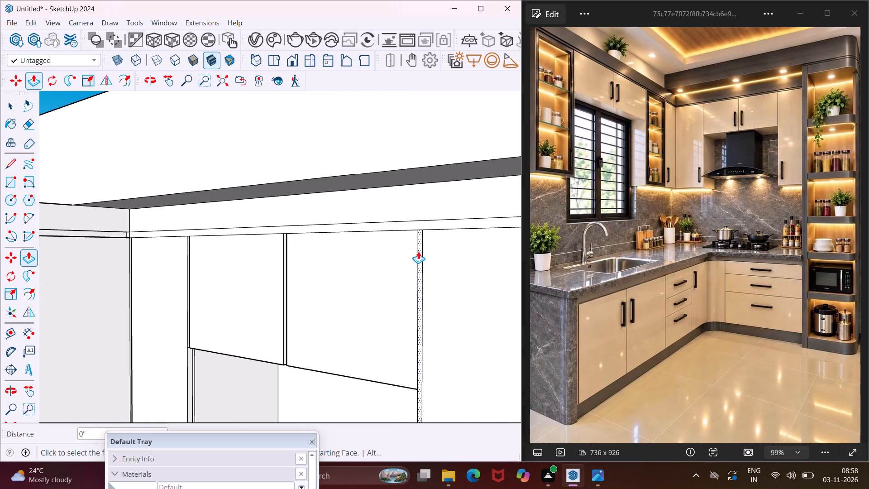
pyautogui.doubleClick(418, 251)
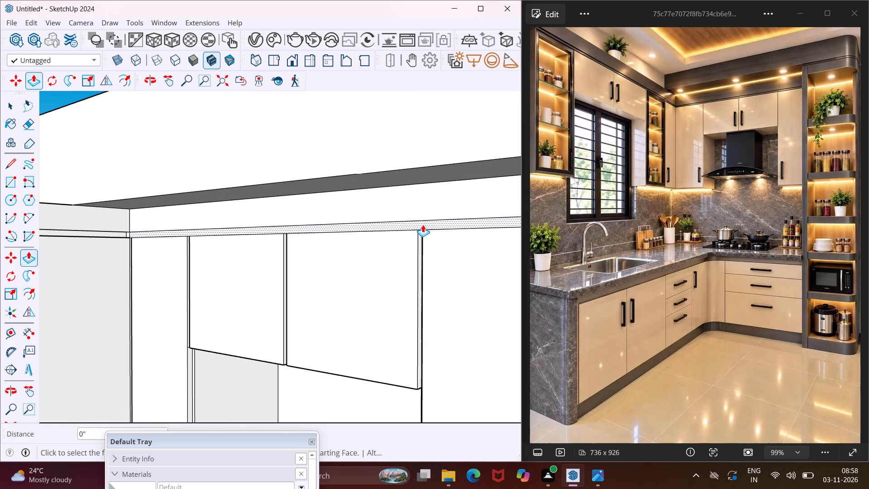
# Extrude the horizontal band above the hood-wall cabinets by 3/4" and extend the window-wall band's end face to meet it at the corner.
pyautogui.doubleClick(423, 225)
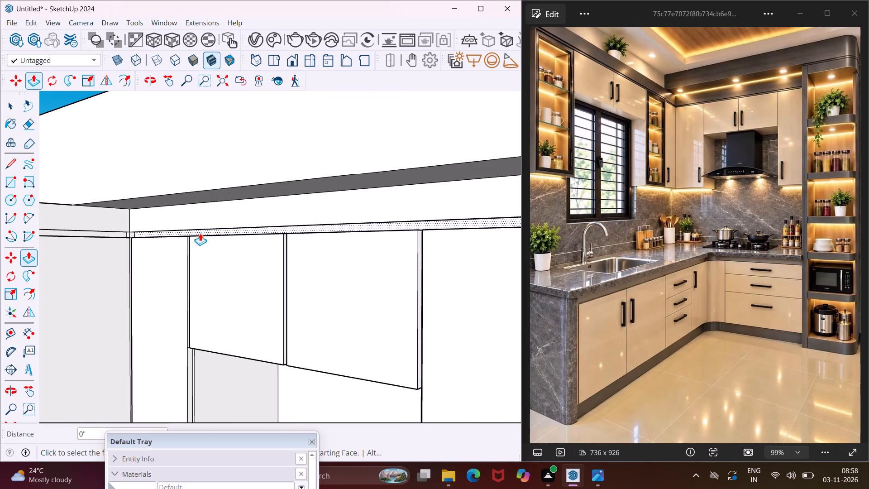
pyautogui.scroll(16, 132, 225)
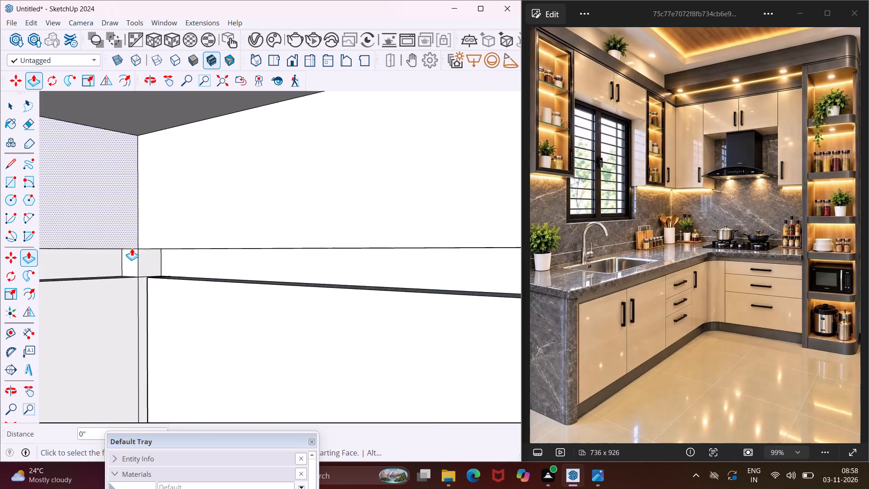
pyautogui.scroll(3, 132, 248)
pyautogui.moveTo(133, 260); pyautogui.dragTo(153, 263, button='middle')
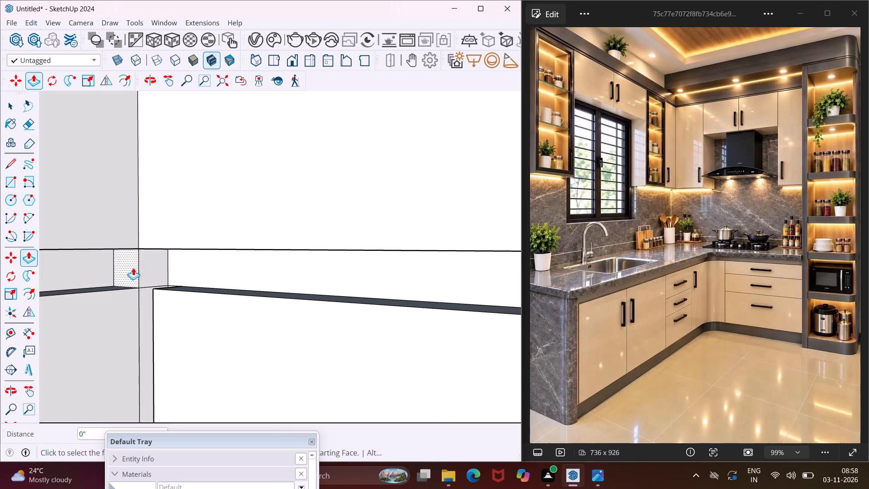
pyautogui.doubleClick(131, 268)
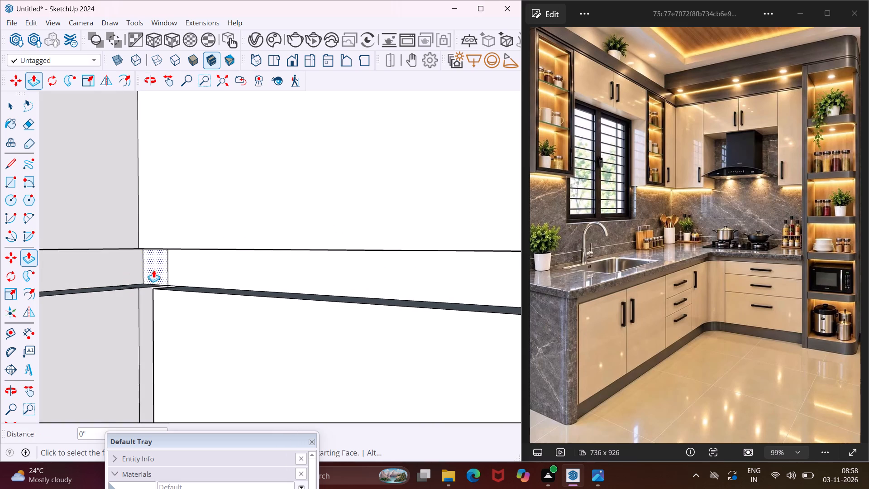
# Extrude the thin top strip of the open shelf unit and its small segment on the side panel by the same 3/4".
pyautogui.scroll(-14, 171, 263)
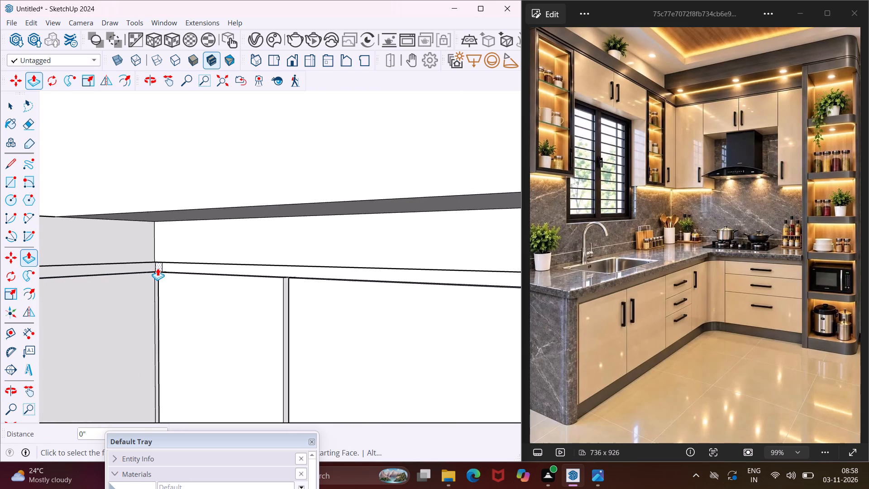
pyautogui.scroll(-12, 158, 268)
pyautogui.moveTo(158, 268); pyautogui.dragTo(159, 268, button='middle')
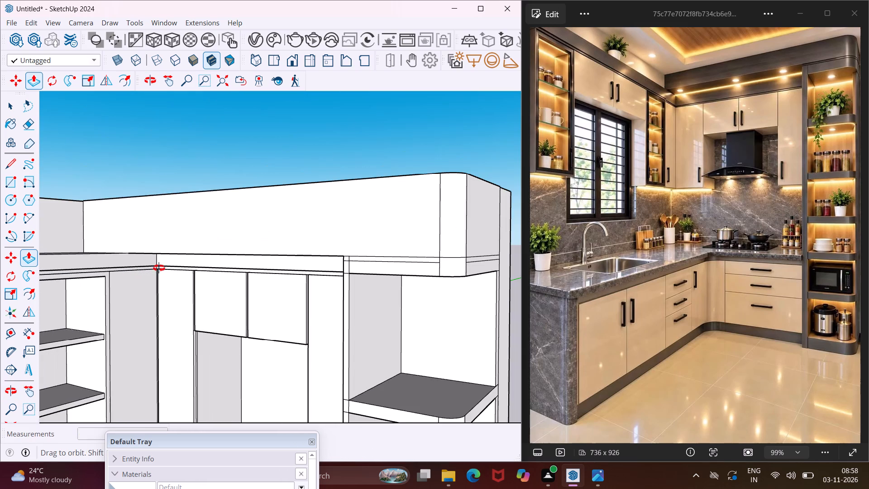
pyautogui.moveTo(159, 268); pyautogui.dragTo(271, 178, button='middle')
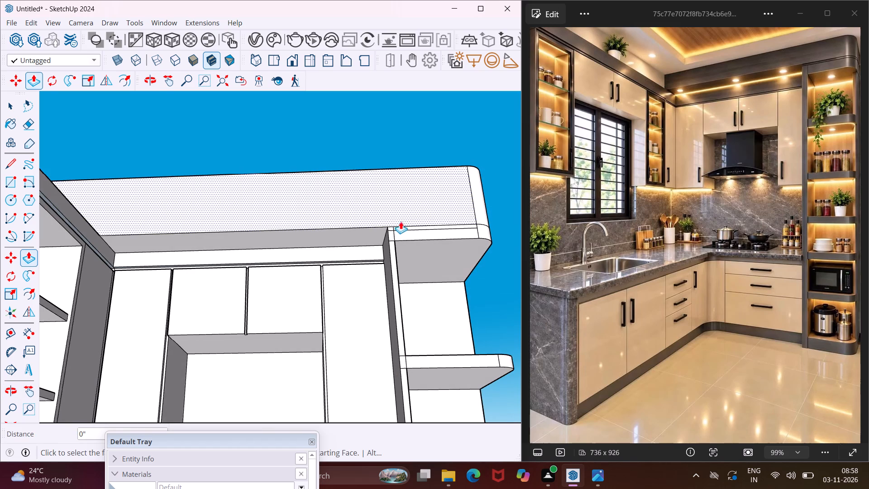
pyautogui.scroll(1, 406, 224)
pyautogui.moveTo(406, 224); pyautogui.dragTo(403, 303, button='middle')
pyautogui.scroll(4, 404, 245)
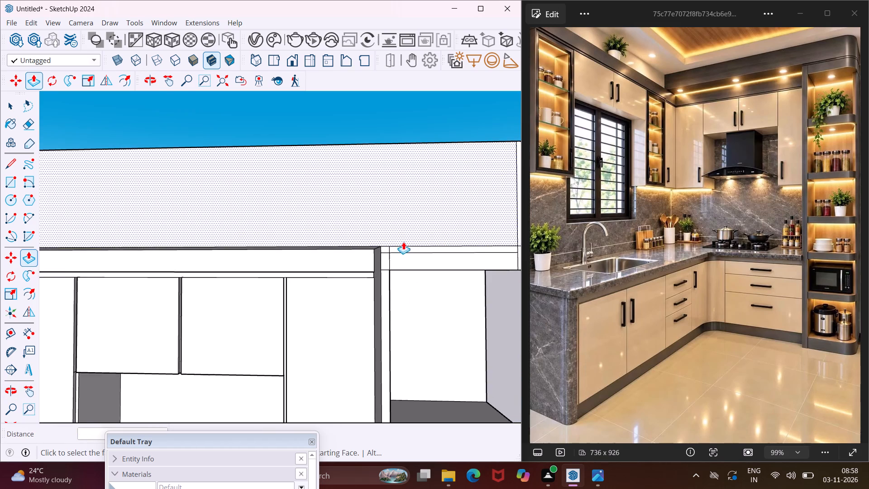
pyautogui.scroll(10, 403, 242)
pyautogui.doubleClick(374, 263)
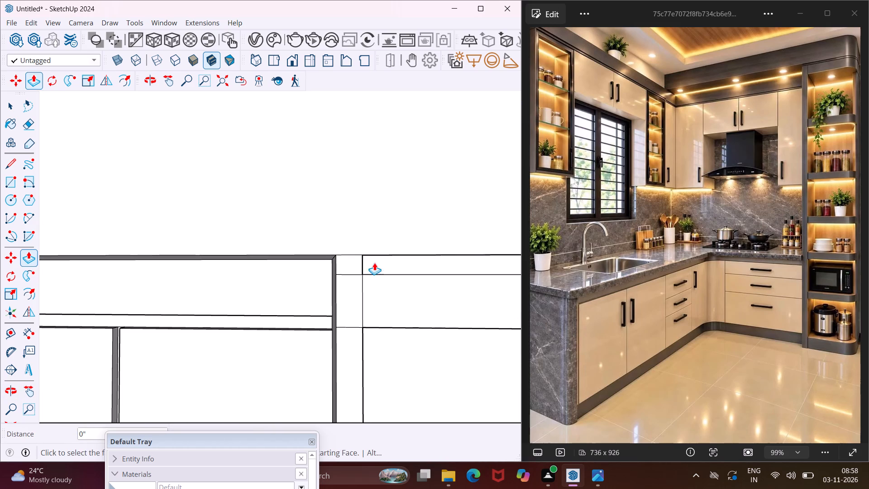
pyautogui.doubleClick(356, 262)
# Push/Pull the side panel's inner face in the open shelf unit's top bay by 13/16".
pyautogui.scroll(-5, 297, 296)
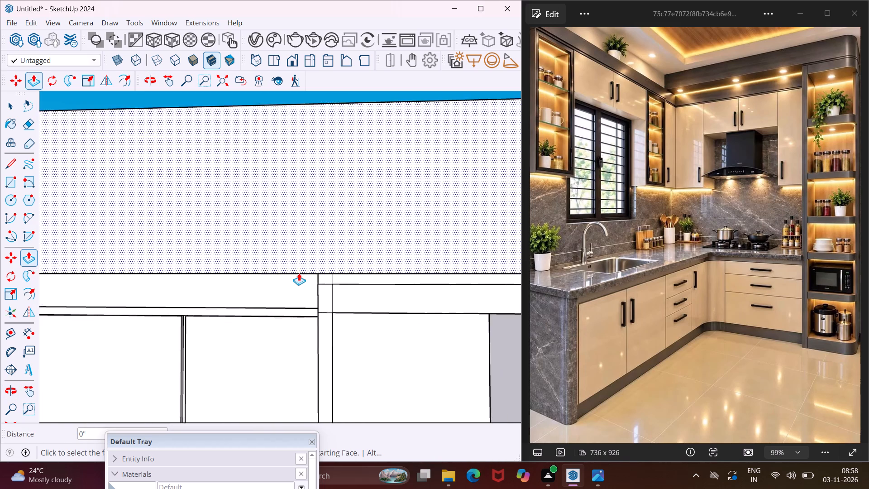
pyautogui.scroll(-18, 299, 273)
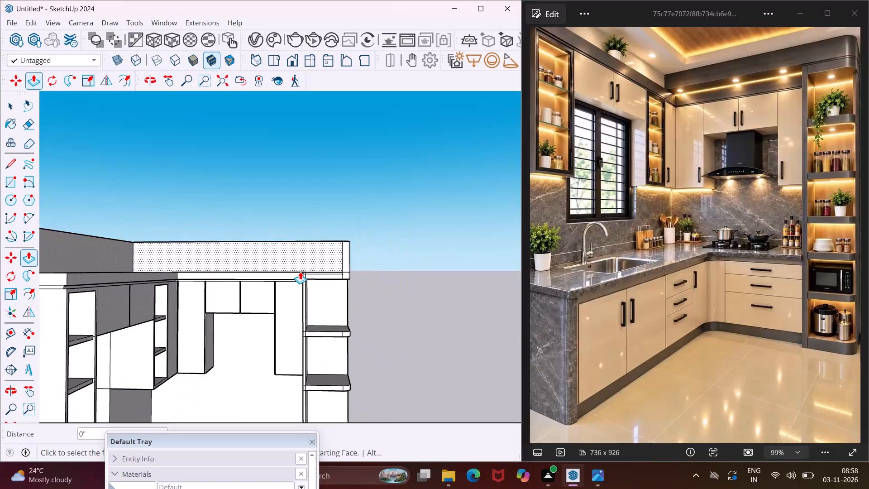
pyautogui.moveTo(309, 306); pyautogui.dragTo(180, 326, button='middle')
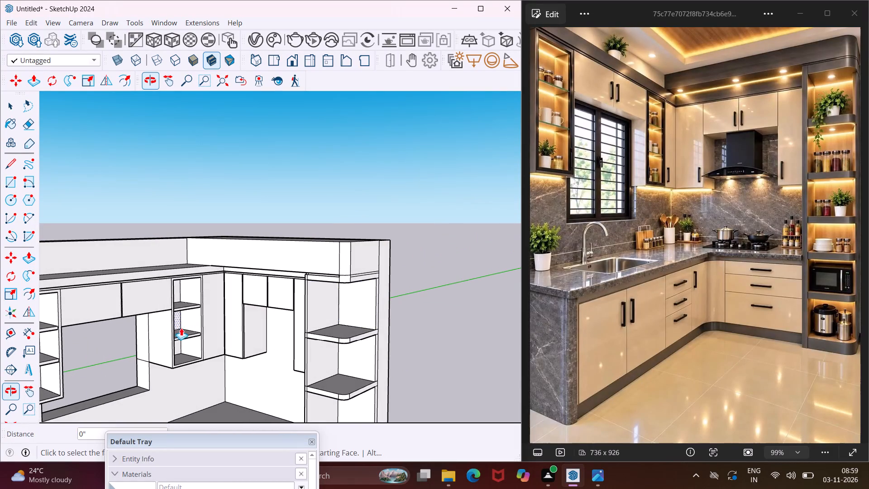
pyautogui.scroll(11, 327, 319)
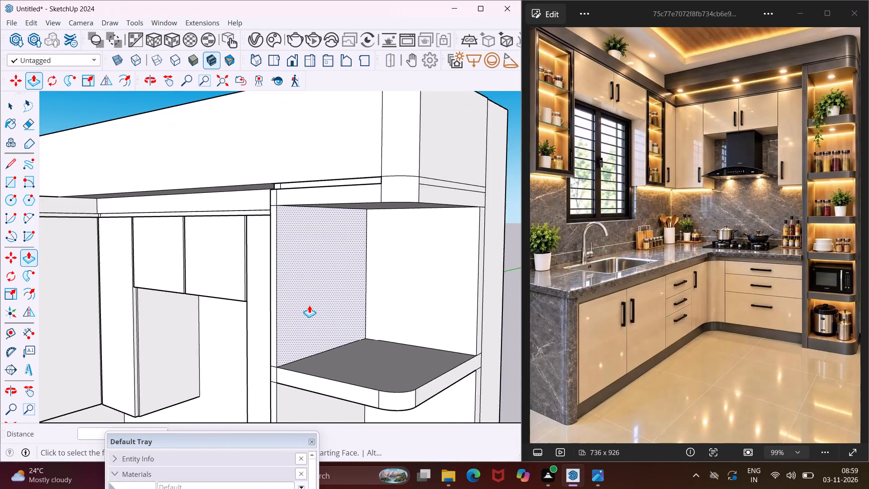
pyautogui.scroll(2, 309, 305)
pyautogui.click(309, 305)
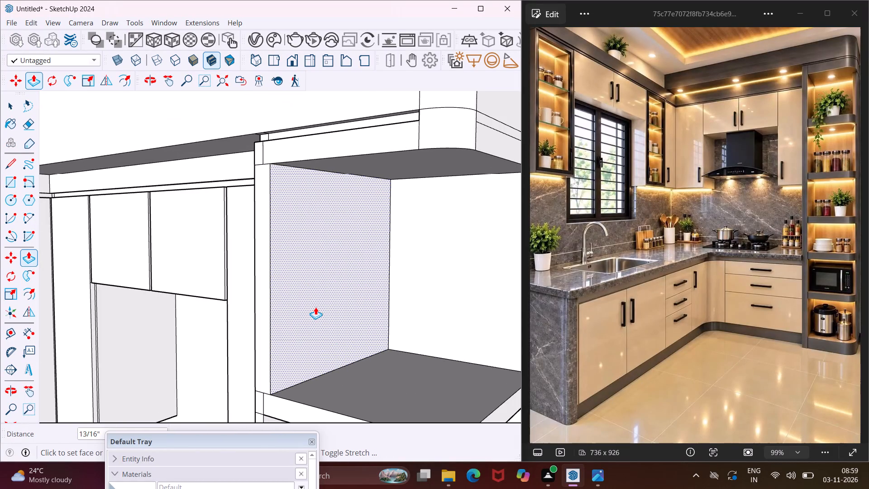
pyautogui.click(315, 307)
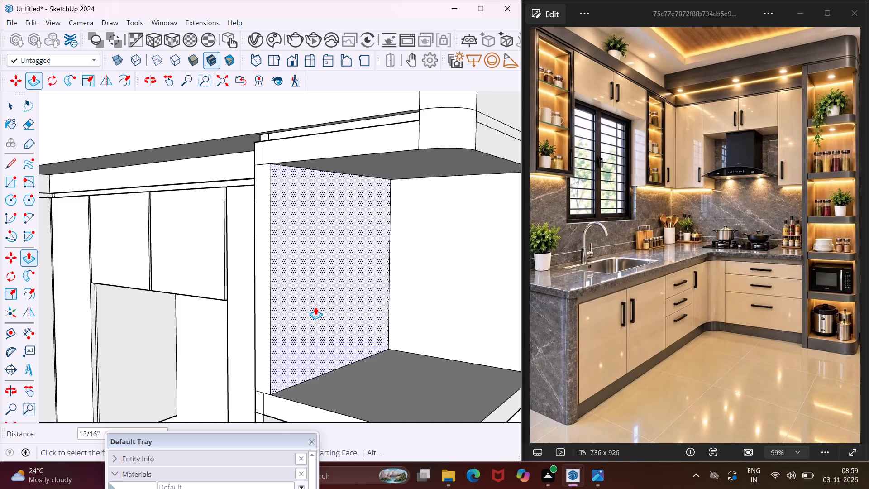
# Apply the same 13/16" extrusion to the side panel's inner face in the four bays below.
pyautogui.scroll(-9, 270, 288)
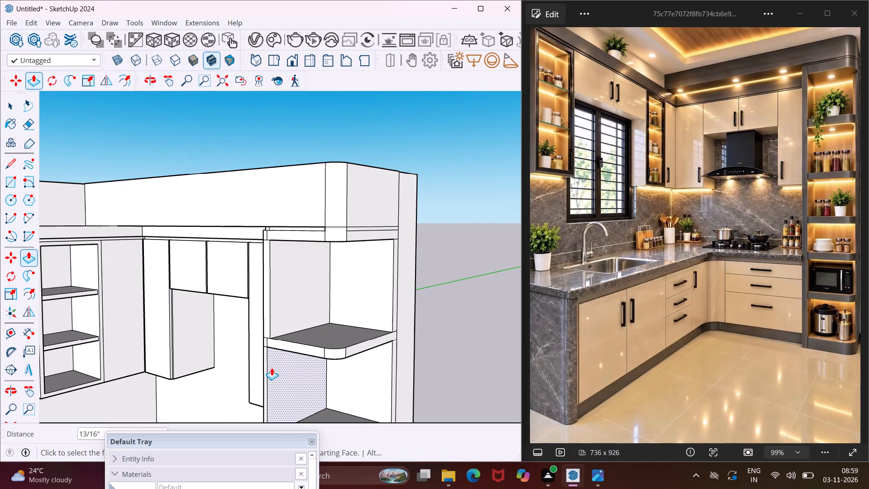
pyautogui.doubleClick(272, 368)
pyautogui.scroll(-15, 256, 311)
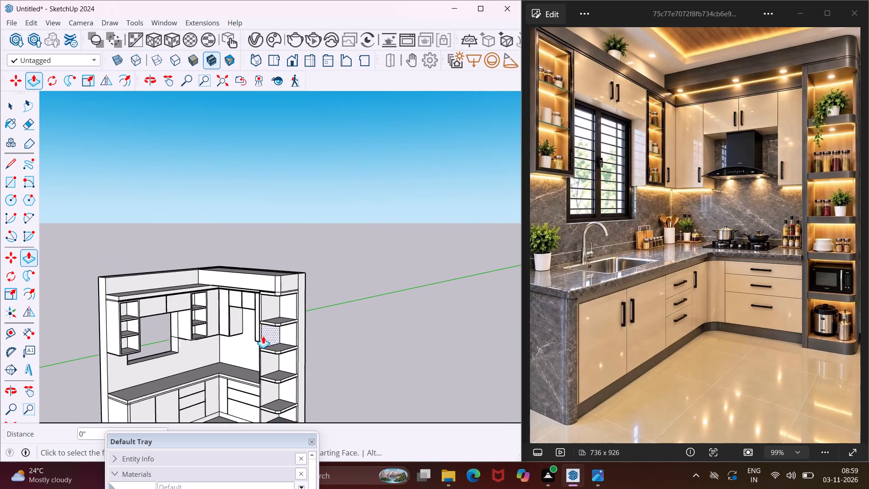
pyautogui.scroll(-1, 271, 377)
pyautogui.scroll(13, 265, 403)
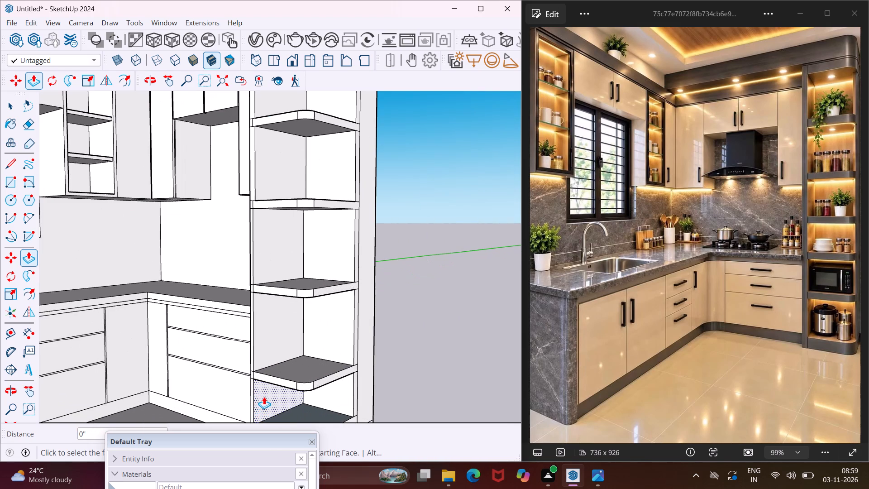
pyautogui.doubleClick(264, 397)
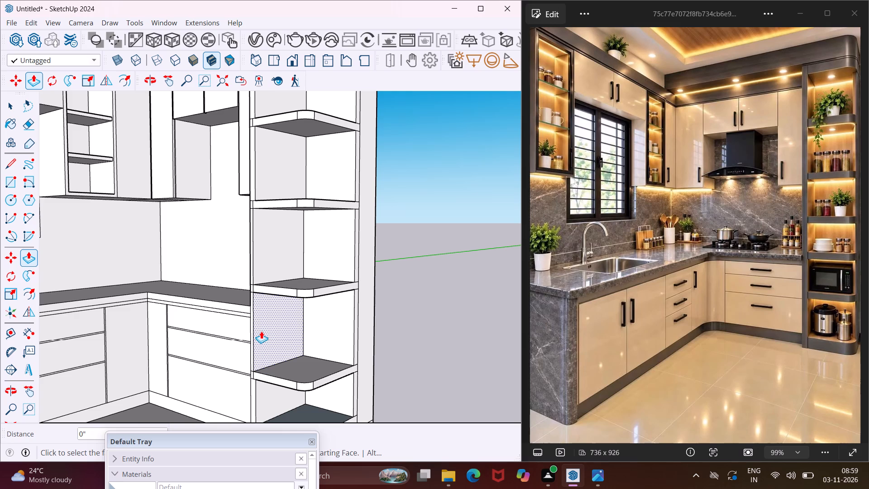
pyautogui.doubleClick(261, 331)
pyautogui.doubleClick(262, 244)
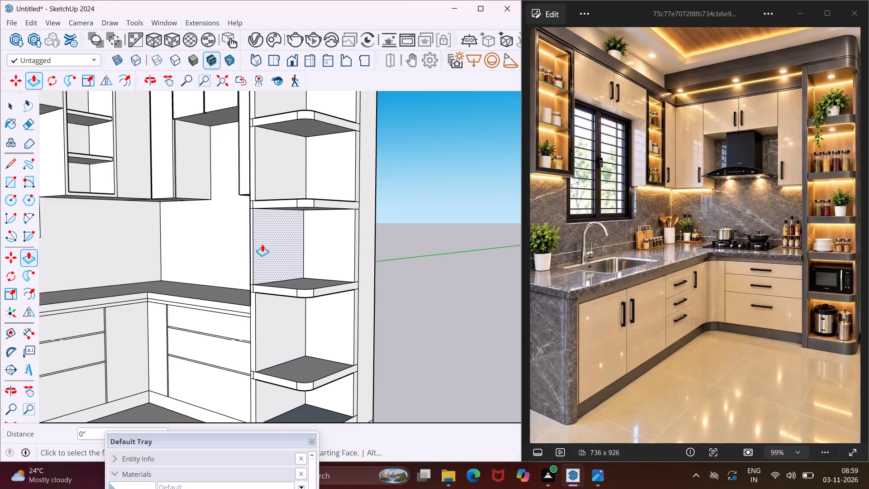
pyautogui.moveTo(259, 261); pyautogui.dragTo(384, 292, button='middle')
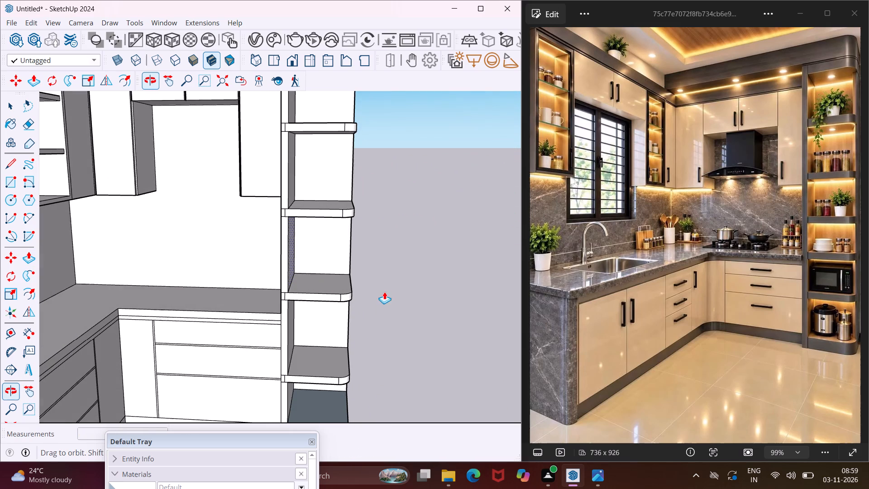
pyautogui.moveTo(384, 292); pyautogui.dragTo(383, 291, button='middle')
pyautogui.press('Escape')
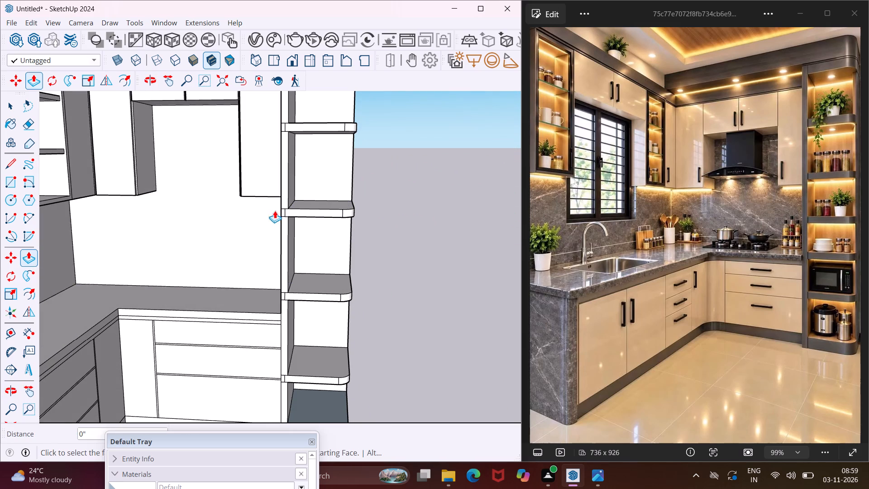
pyautogui.press('space')
# Draw 2" vertical lines across the front edges of the three lower shelves, in line with the thickened side panel's inner edge.
pyautogui.scroll(9, 278, 210)
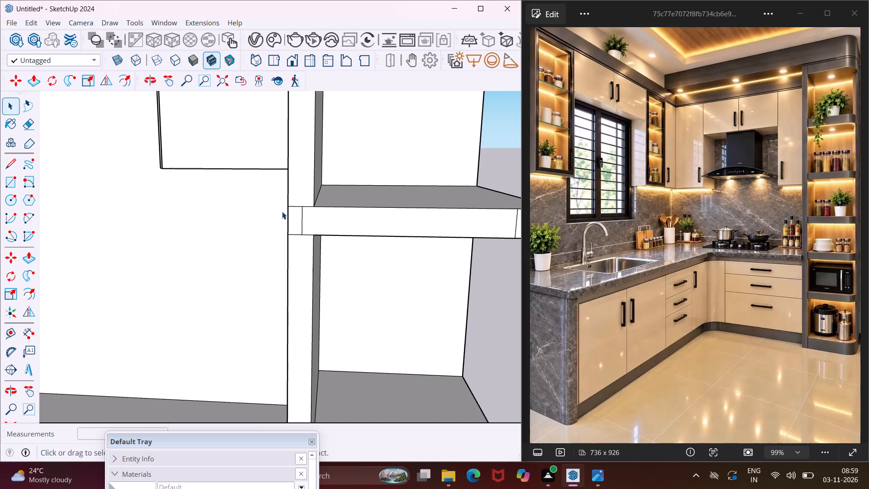
pyautogui.click(13, 168)
pyautogui.click(317, 206)
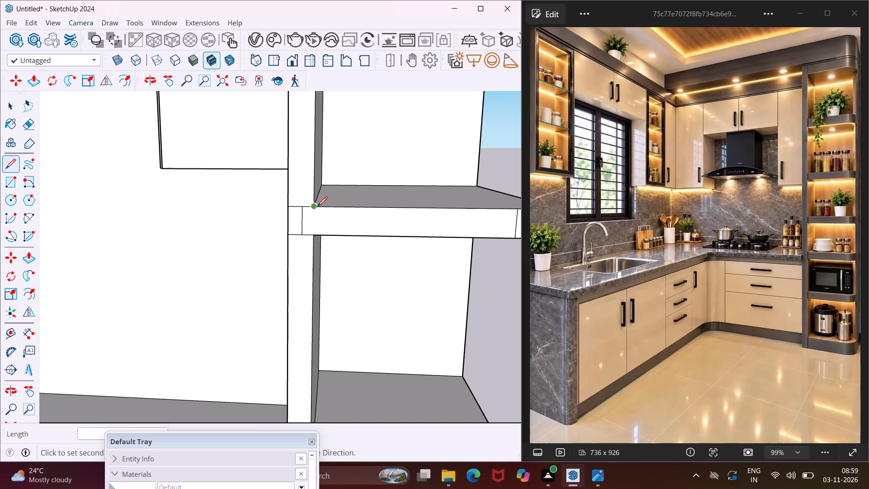
pyautogui.click(315, 234)
pyautogui.scroll(-3, 270, 209)
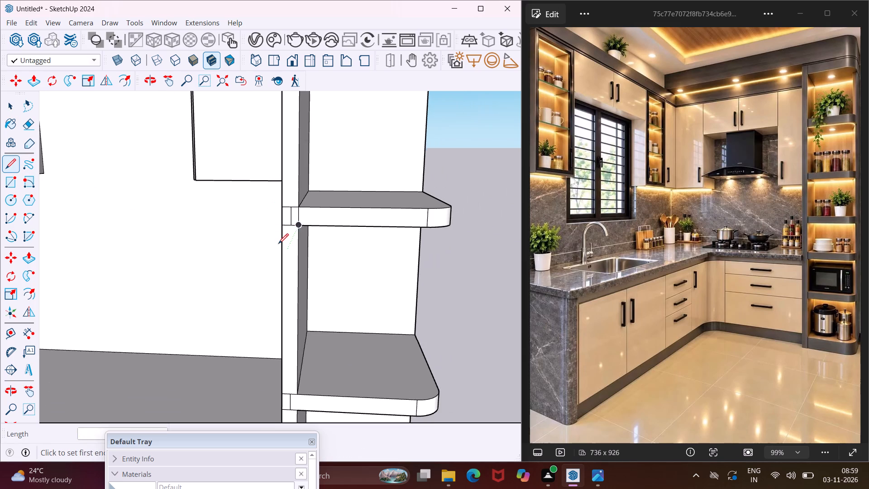
pyautogui.scroll(-3, 278, 244)
pyautogui.scroll(4, 291, 366)
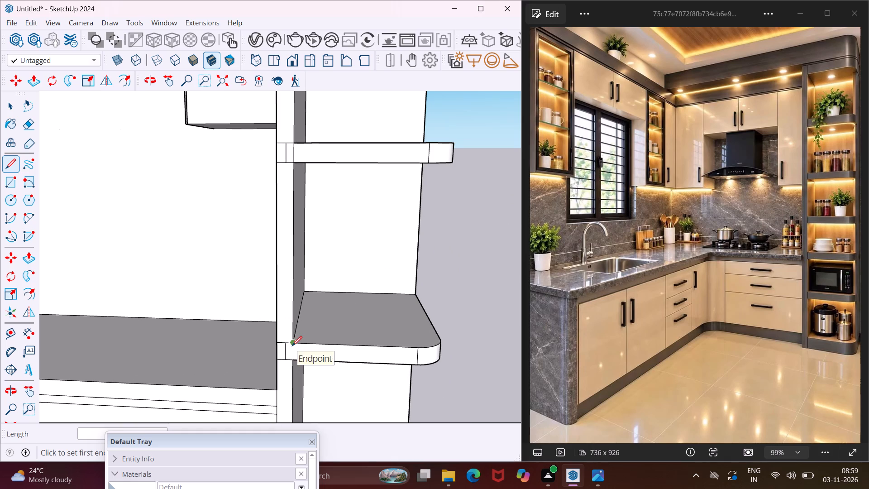
pyautogui.click(292, 346)
pyautogui.click(298, 360)
pyautogui.scroll(-7, 292, 312)
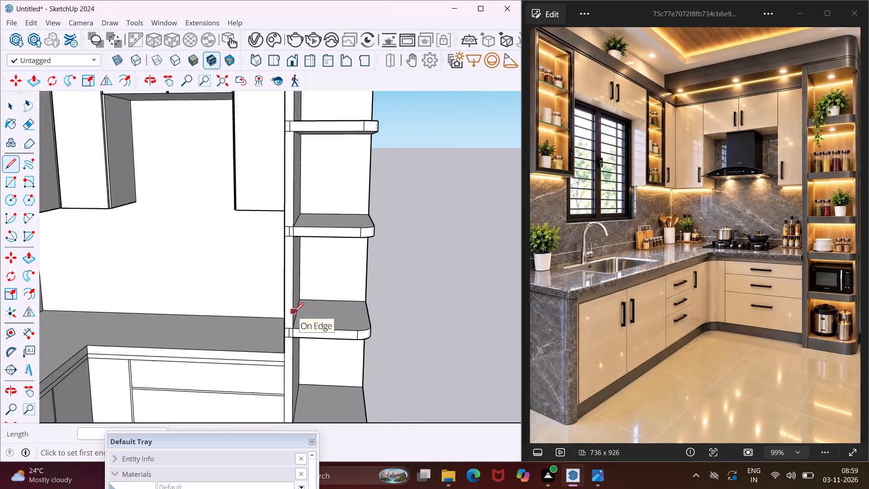
pyautogui.scroll(-6, 294, 312)
pyautogui.scroll(8, 292, 408)
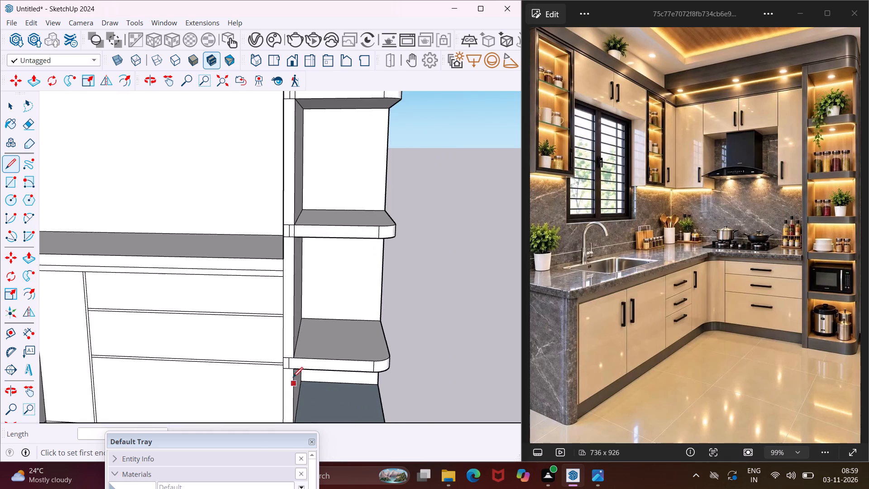
pyautogui.scroll(5, 292, 372)
pyautogui.click(292, 370)
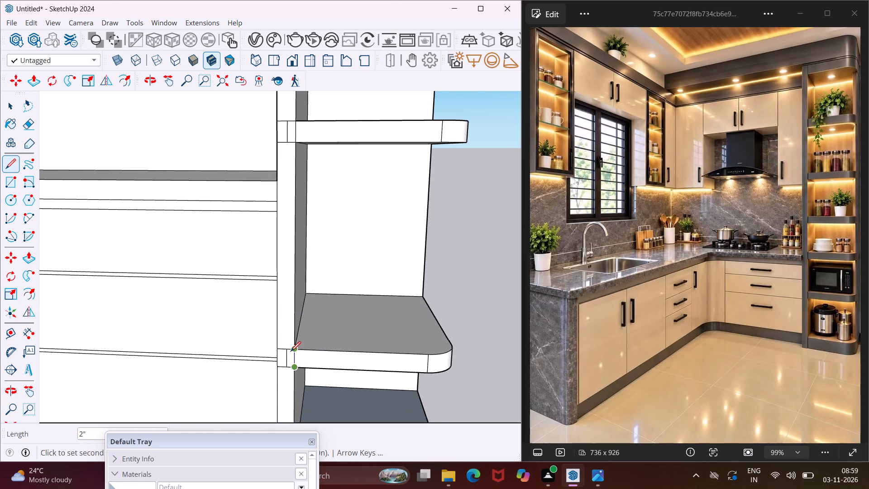
pyautogui.click(292, 350)
# Draw matching vertical lines across the front of the shelf unit's top board and its uppermost shelf at the side panel's inner edge.
pyautogui.scroll(-11, 279, 388)
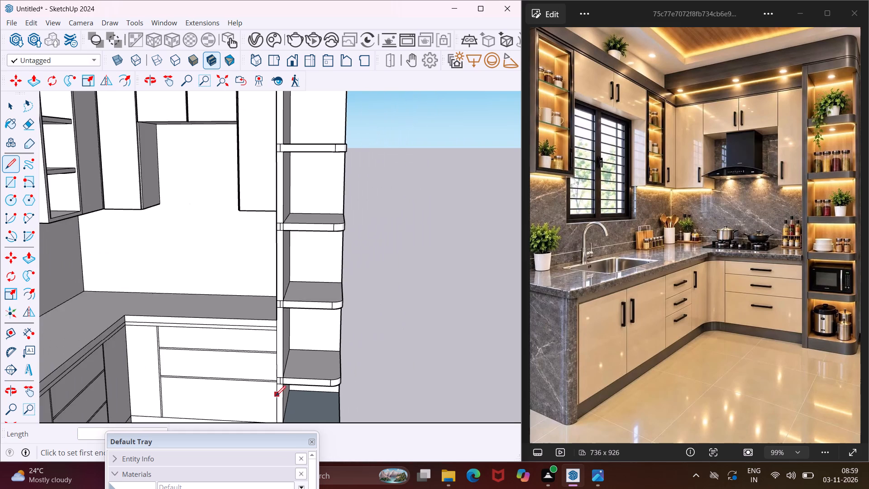
pyautogui.scroll(-2, 276, 396)
pyautogui.scroll(3, 282, 115)
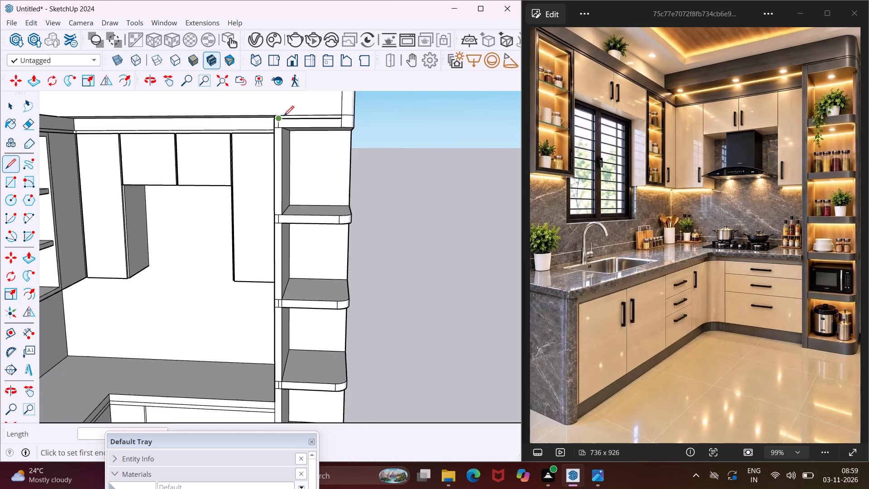
pyautogui.scroll(10, 285, 116)
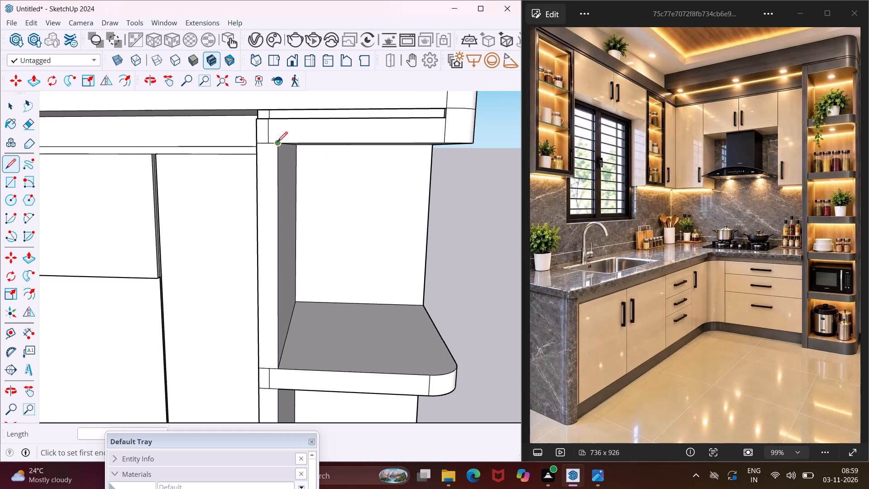
pyautogui.click(277, 143)
pyautogui.click(278, 117)
pyautogui.click(278, 370)
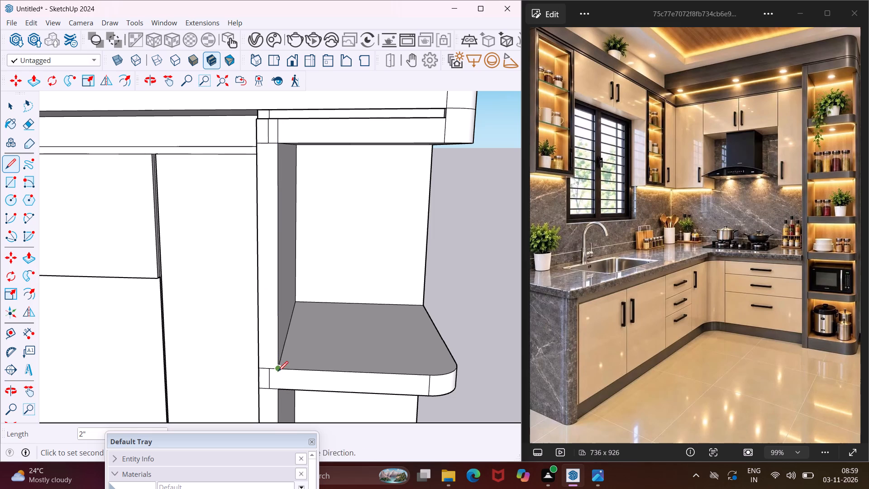
pyautogui.click(278, 391)
pyautogui.press('Escape')
pyautogui.press('space')
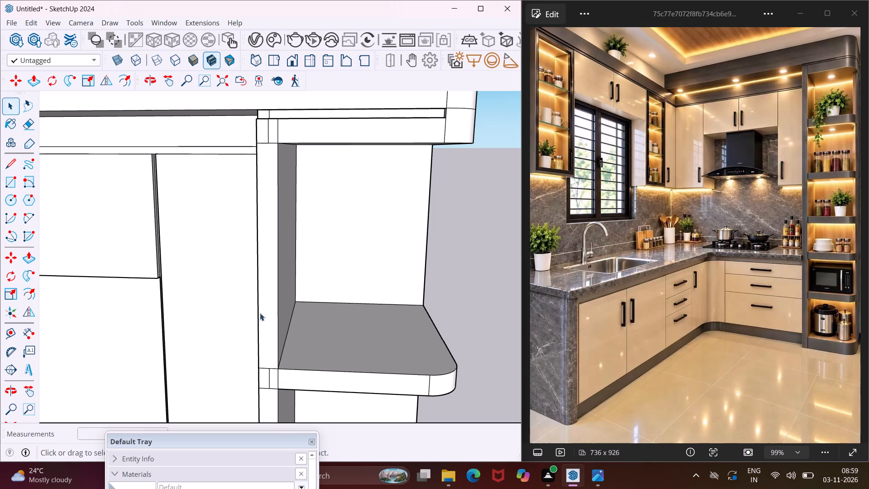
# Erase the old vertical seam lines on the top board's front, ledge and recessed strip above the side panel, undoing any wrong erase.
pyautogui.scroll(5, 267, 108)
pyautogui.scroll(4, 252, 150)
pyautogui.moveTo(277, 110); pyautogui.dragTo(277, 116, button='middle')
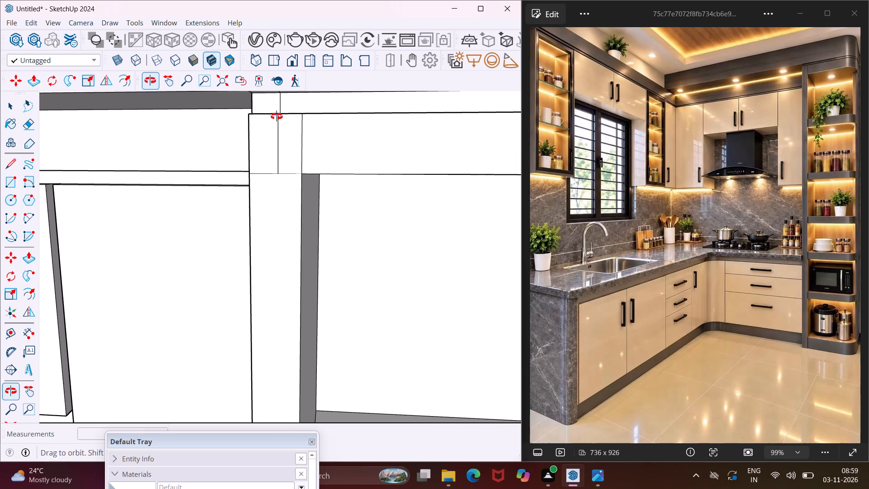
pyautogui.moveTo(277, 116); pyautogui.dragTo(281, 162, button='middle')
pyautogui.scroll(1, 281, 162)
pyautogui.press('e')
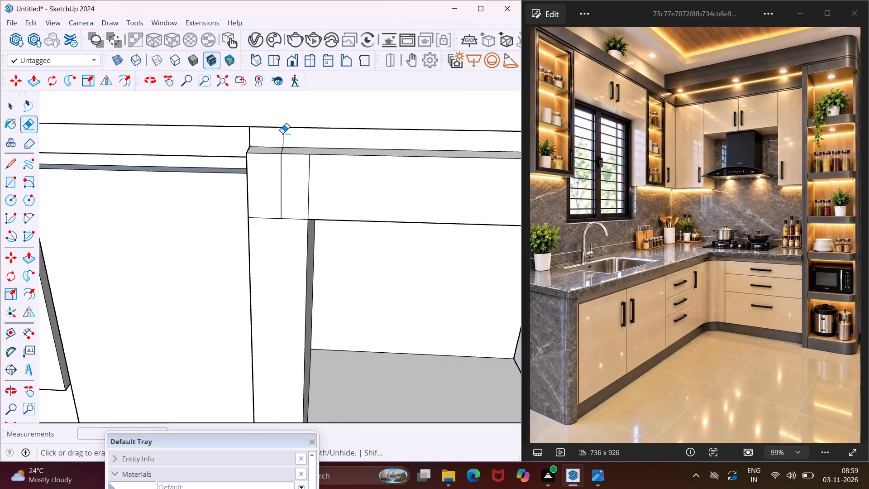
pyautogui.click(282, 133)
pyautogui.click(282, 149)
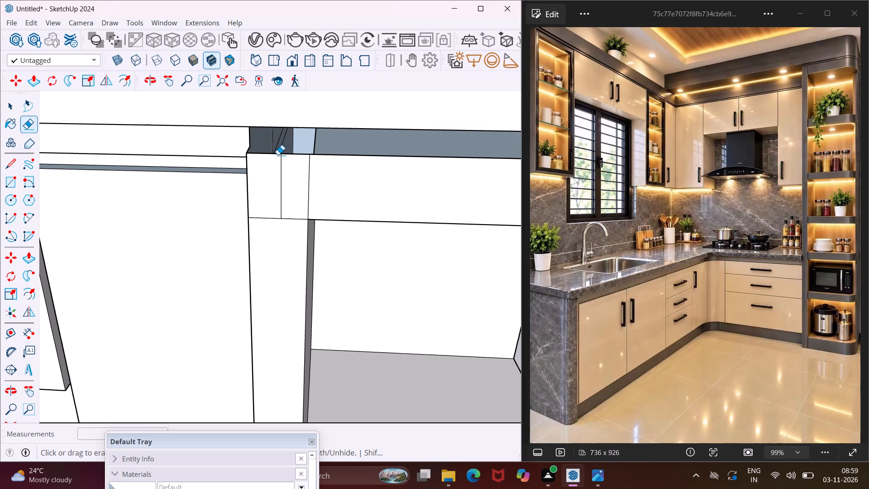
pyautogui.hotkey('ctrl', 'z')
pyautogui.scroll(7, 282, 148)
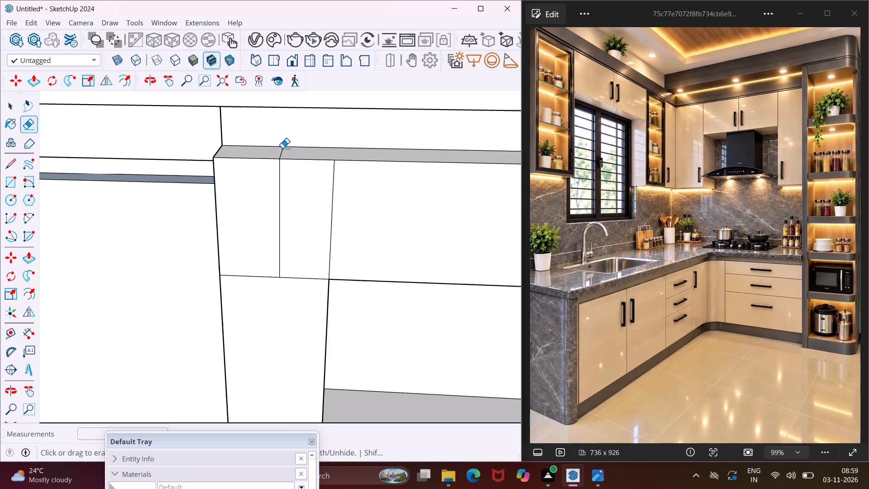
pyautogui.click(281, 151)
pyautogui.click(278, 175)
# Erase the leftover short seam line on the underside of the band above the side panel.
pyautogui.moveTo(278, 175); pyautogui.dragTo(281, 163, button='middle')
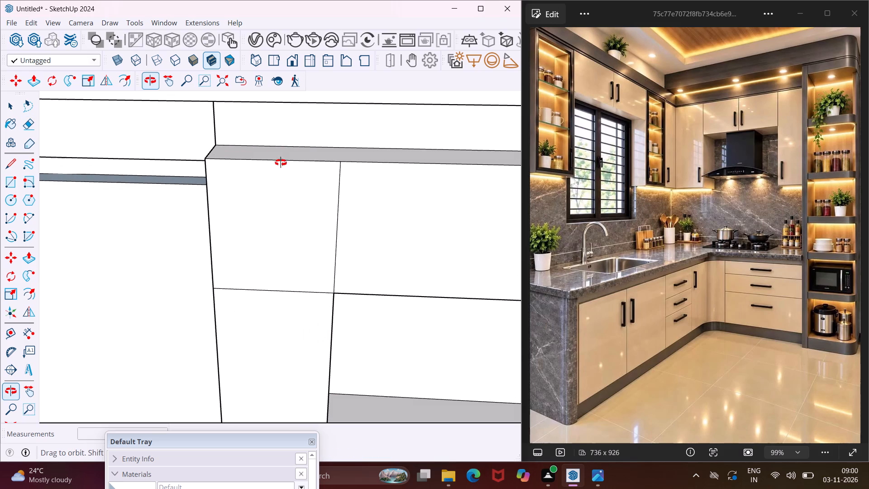
pyautogui.moveTo(281, 163); pyautogui.dragTo(315, 4, button='middle')
pyautogui.scroll(3, 291, 131)
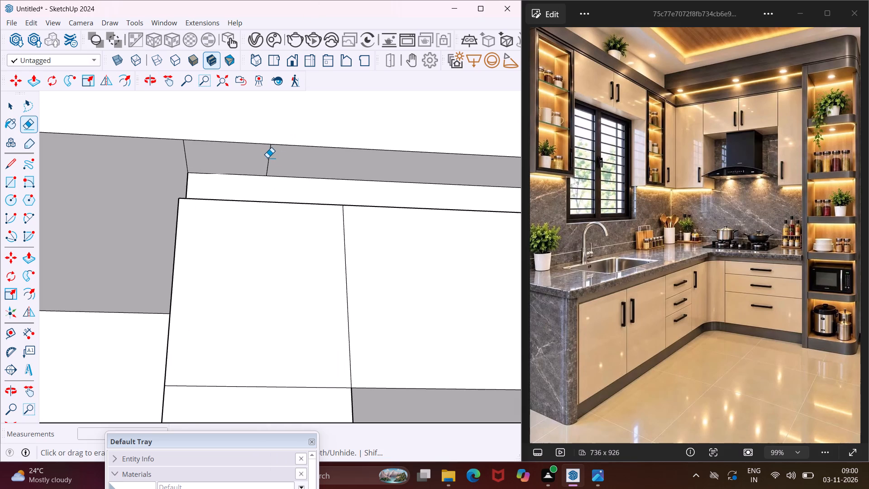
pyautogui.click(267, 158)
pyautogui.click(267, 158)
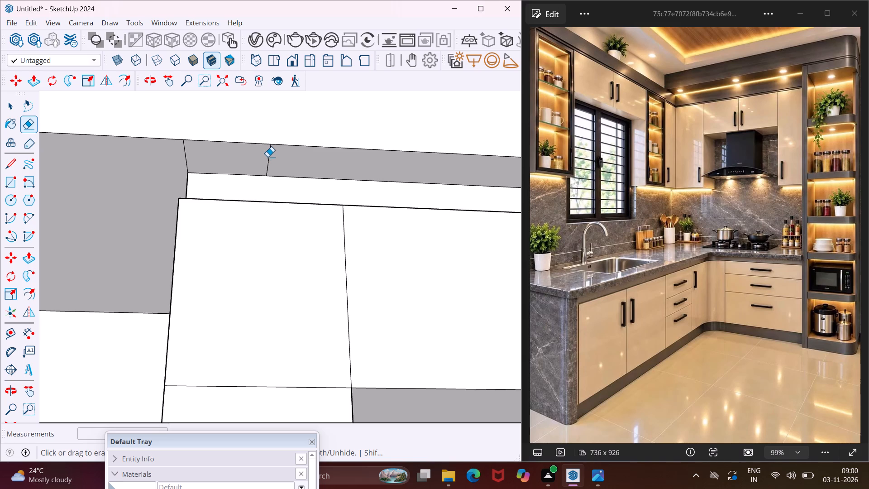
pyautogui.click(267, 156)
pyautogui.click(270, 158)
pyautogui.scroll(-13, 282, 163)
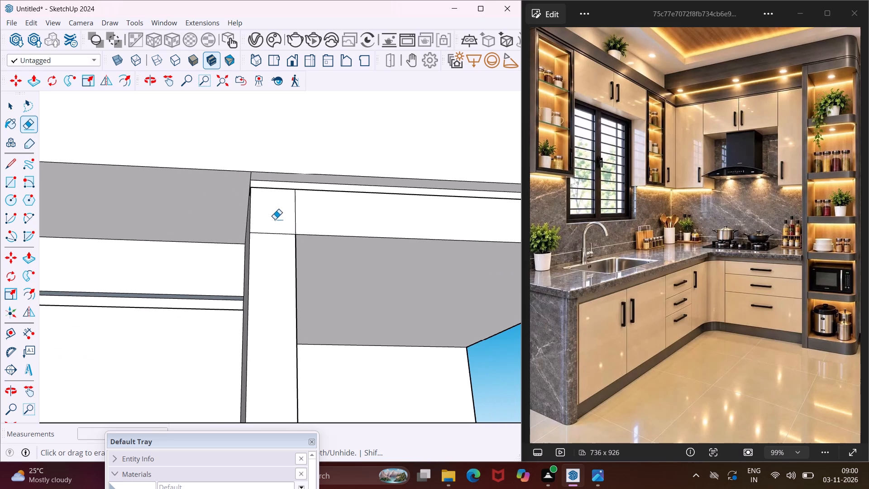
# Erase the old vertical seam lines on the front edges of the three upper shelves within the side panel's width.
pyautogui.scroll(1, 274, 249)
pyautogui.scroll(-9, 270, 221)
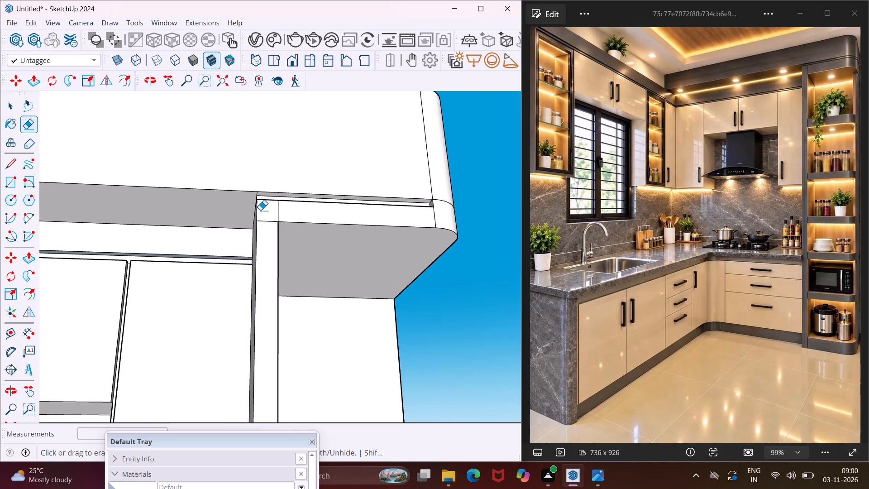
pyautogui.scroll(-10, 260, 210)
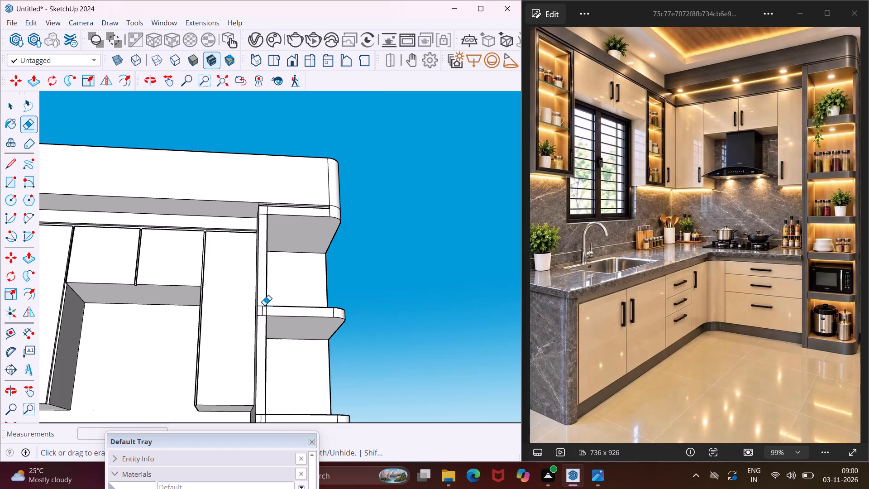
pyautogui.scroll(11, 264, 305)
pyautogui.click(259, 315)
pyautogui.scroll(-18, 256, 277)
pyautogui.scroll(-3, 256, 278)
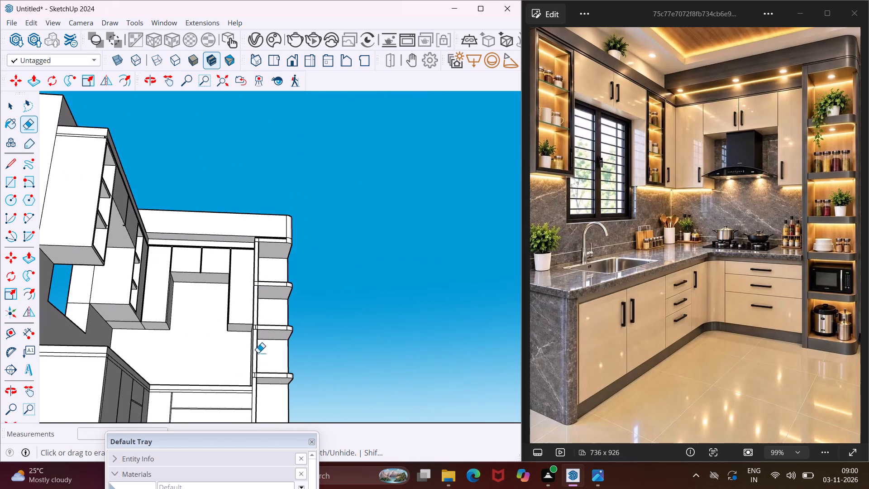
pyautogui.scroll(12, 259, 368)
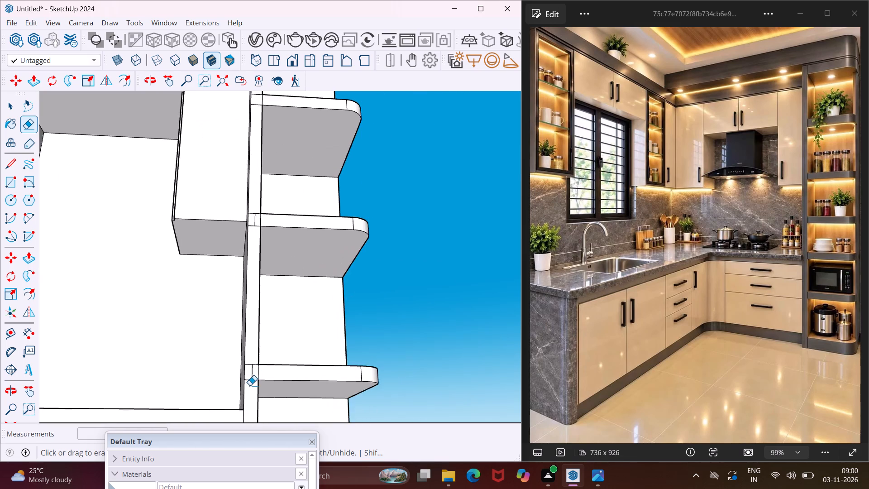
pyautogui.scroll(2, 249, 383)
pyautogui.click(253, 367)
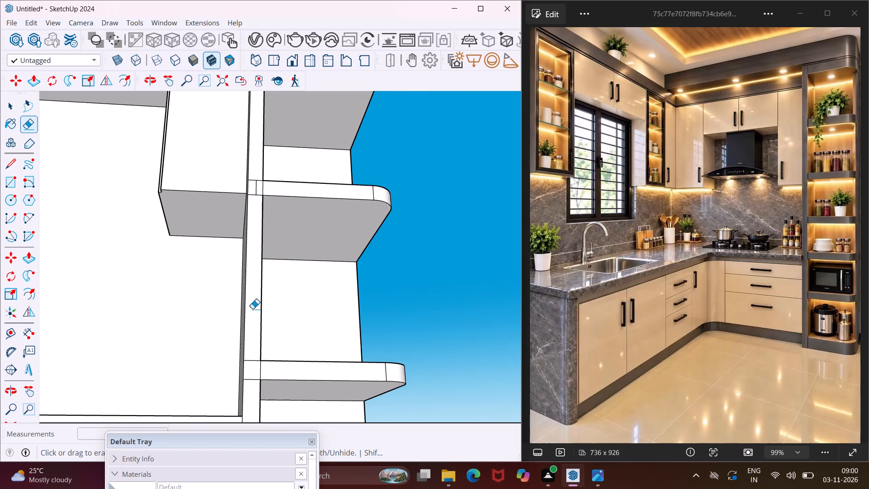
pyautogui.click(256, 188)
# Erase the old vertical seam lines on the fronts of the lowest shelf and the base plinth beside the side panel.
pyautogui.scroll(-4, 255, 198)
pyautogui.scroll(-8, 253, 263)
pyautogui.moveTo(257, 360); pyautogui.dragTo(245, 423, button='middle')
pyautogui.scroll(8, 248, 392)
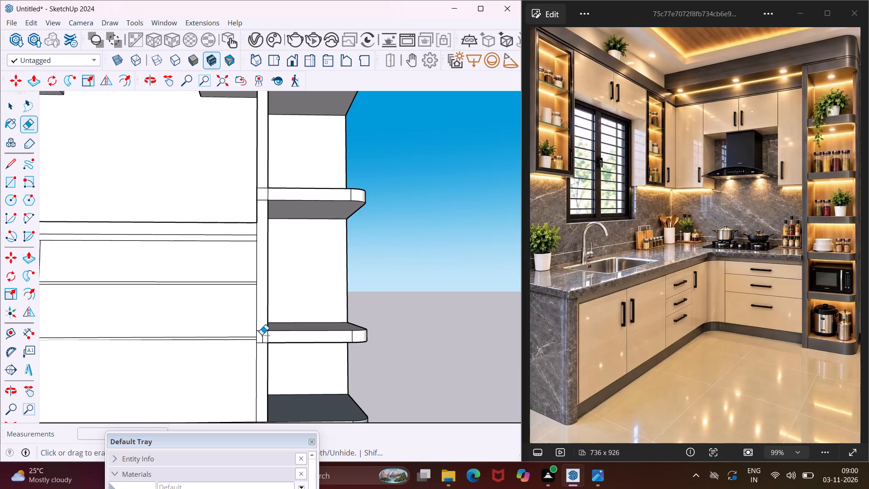
pyautogui.click(262, 335)
pyautogui.scroll(-4, 252, 321)
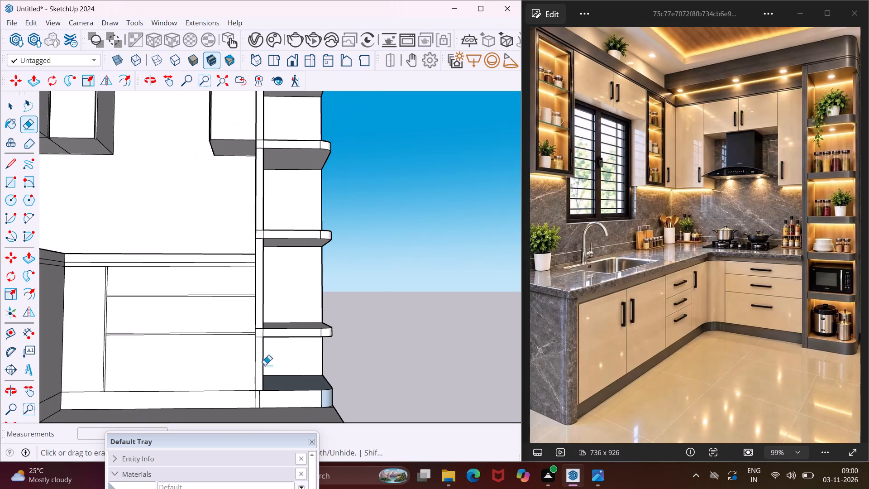
pyautogui.scroll(6, 261, 395)
pyautogui.click(257, 398)
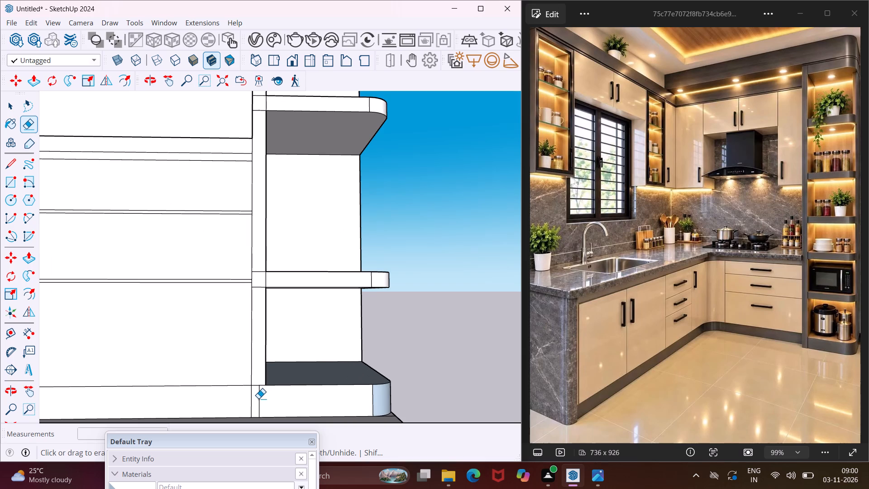
pyautogui.click(258, 398)
pyautogui.press('Escape')
pyautogui.press('space')
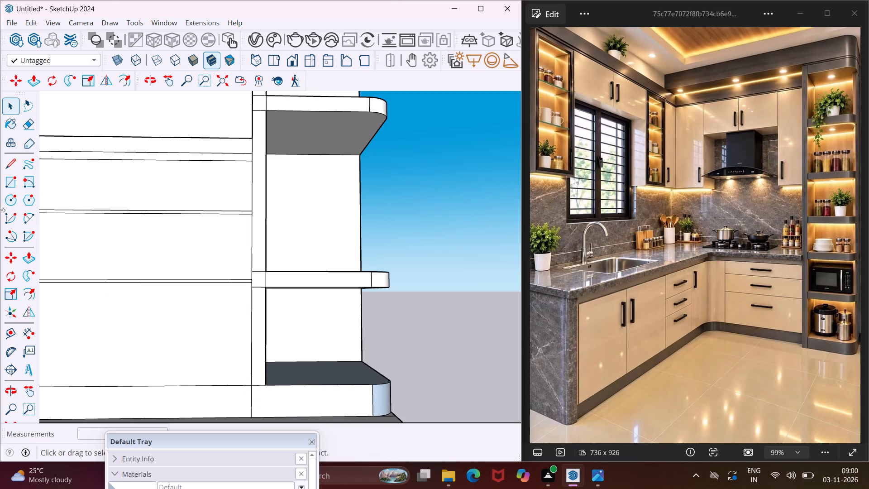
# Draw a 4" vertical line across the base plinth's front in line with the side panel's inner edge.
pyautogui.click(18, 159)
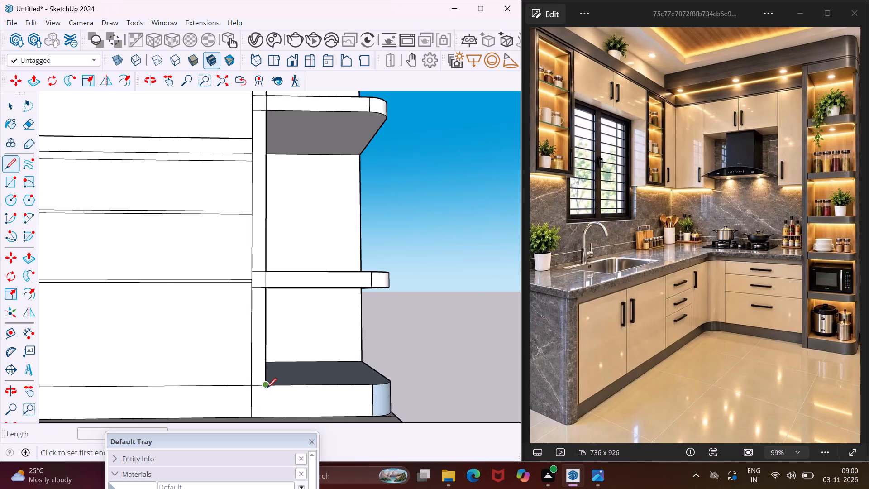
pyautogui.click(267, 388)
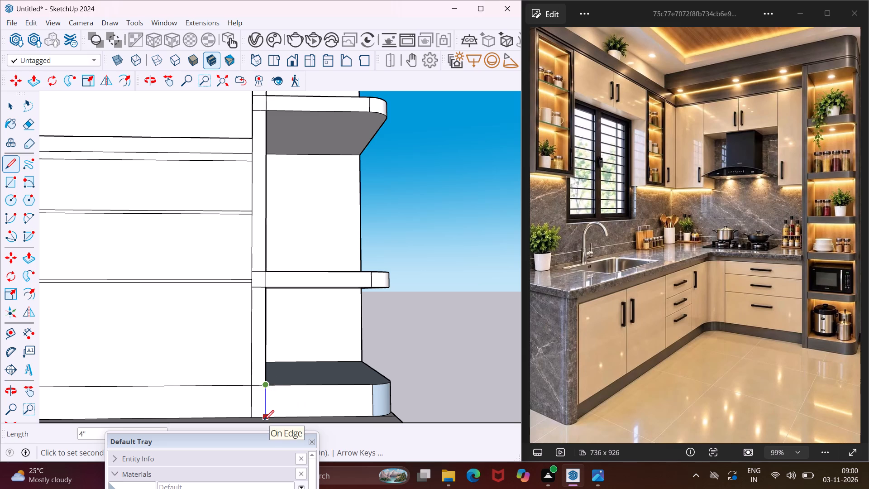
pyautogui.click(264, 420)
pyautogui.press('Escape')
pyautogui.press('space')
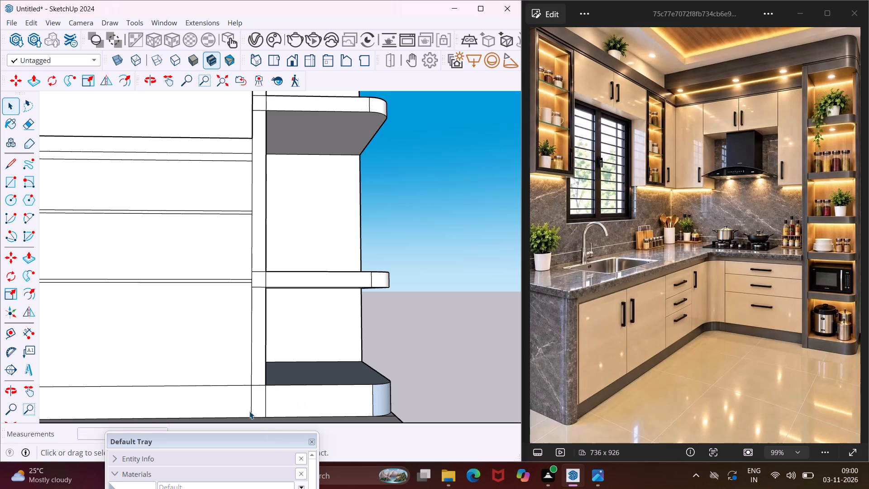
# Review the shelf unit and the whole kitchen model from several angles.
pyautogui.scroll(-2, 253, 412)
pyautogui.moveTo(270, 411); pyautogui.dragTo(155, 441, button='middle')
pyautogui.scroll(-2, 191, 422)
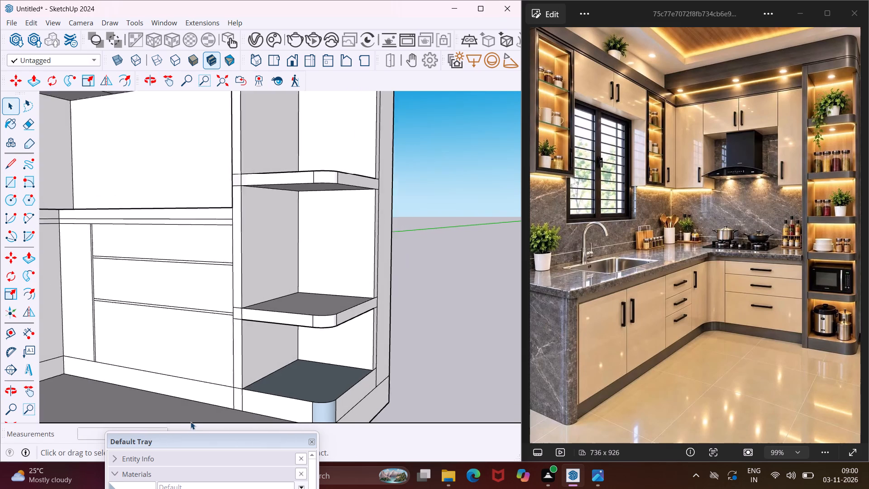
pyautogui.scroll(-2, 191, 422)
pyautogui.scroll(-6, 187, 270)
pyautogui.moveTo(189, 235); pyautogui.dragTo(203, 259, button='middle')
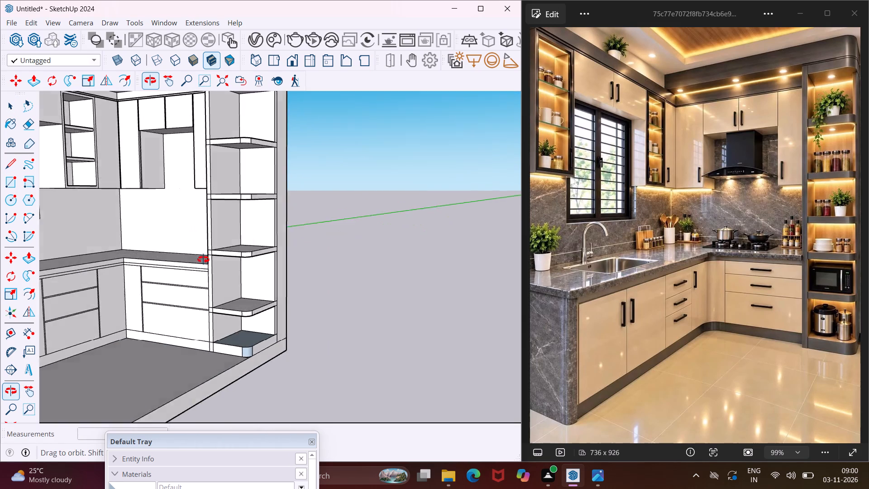
pyautogui.moveTo(203, 259); pyautogui.dragTo(363, 294, button='middle')
pyautogui.scroll(-2, 366, 295)
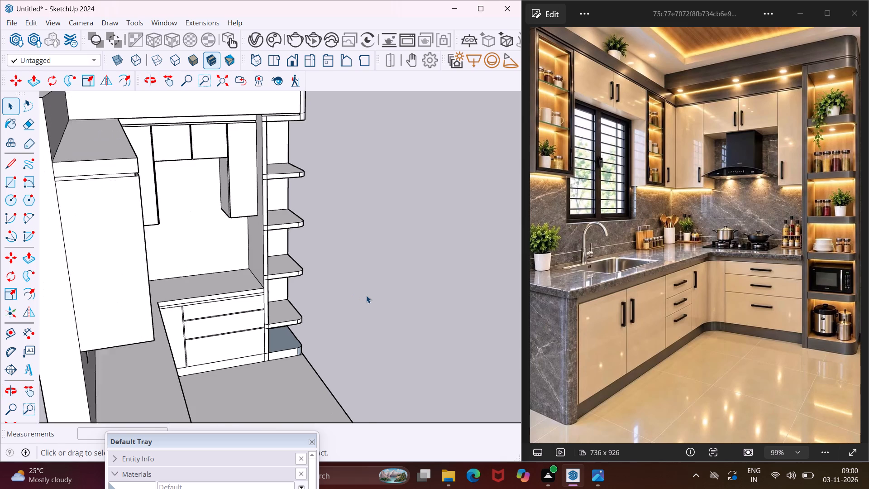
pyautogui.scroll(-2, 366, 295)
pyautogui.moveTo(305, 336); pyautogui.dragTo(226, 356, button='middle')
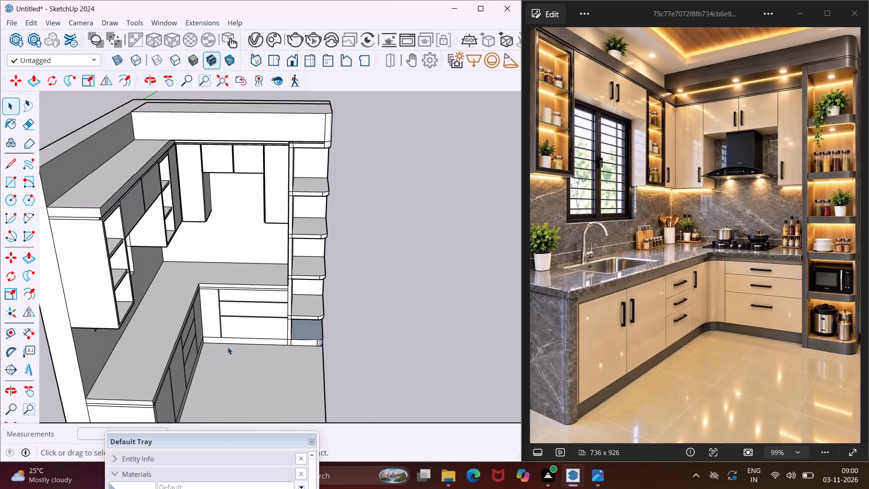
pyautogui.moveTo(228, 347); pyautogui.dragTo(198, 343, button='middle')
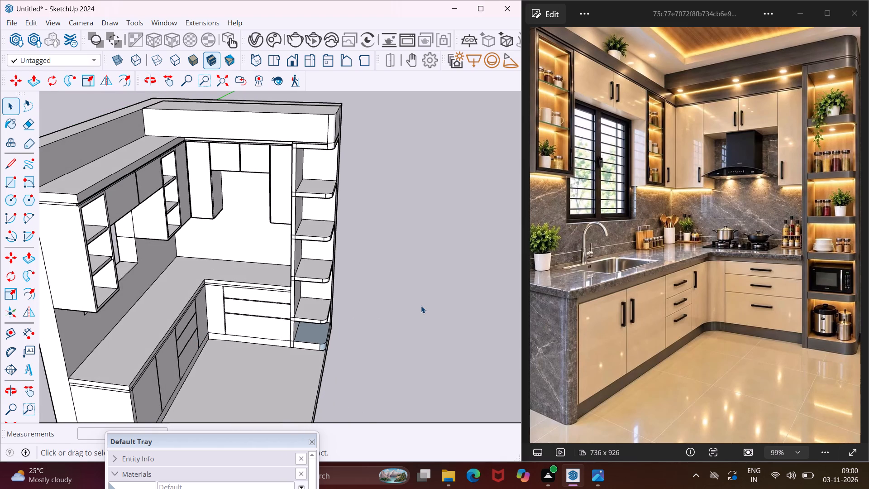
# Open 3D Warehouse and search its models for "chimney".
pyautogui.click(157, 23)
pyautogui.click(202, 110)
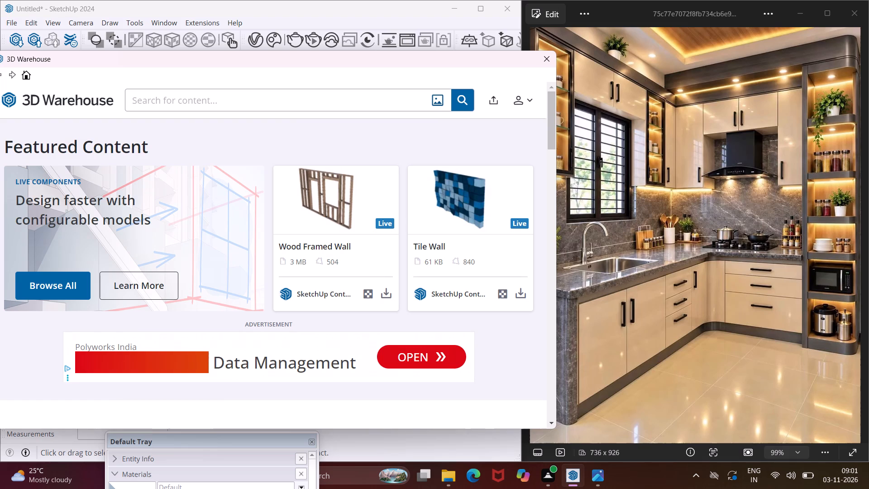
pyautogui.click(166, 102)
pyautogui.press('c')
pyautogui.write('himney')
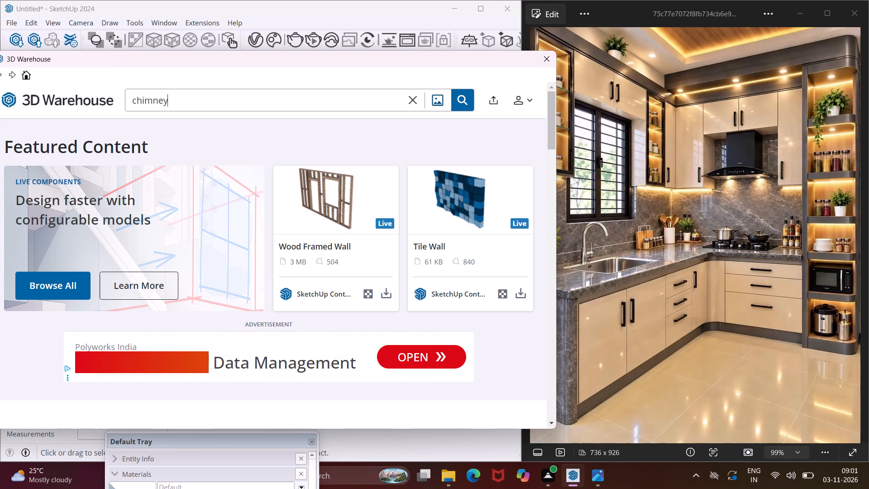
pyautogui.press('Return')
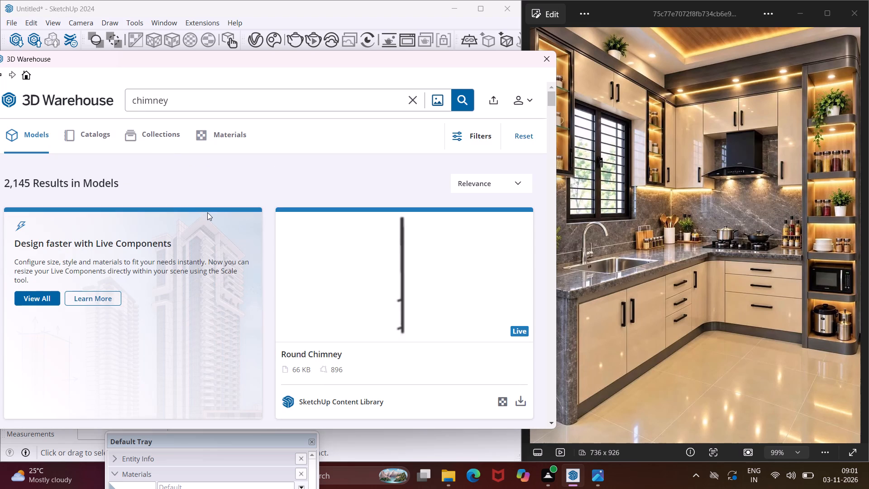
# Browse the chimney models for a black kitchen hood resembling the one in the reference photo.
pyautogui.scroll(-4, 208, 259)
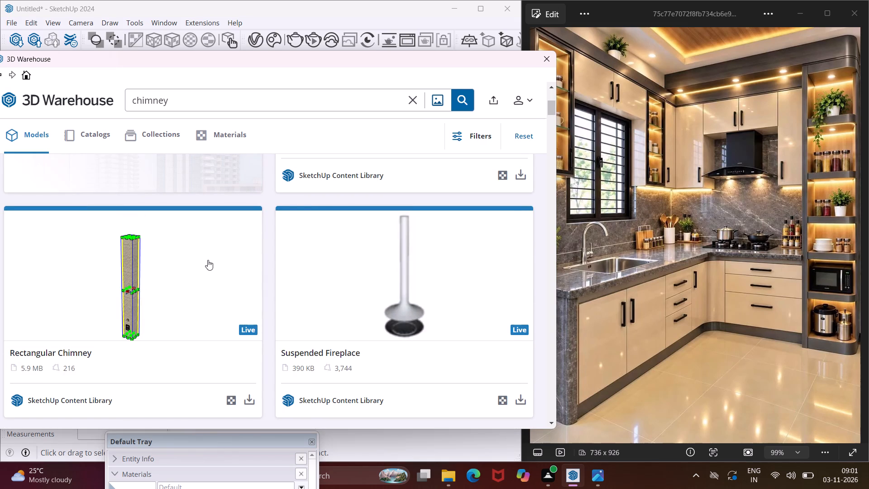
pyautogui.scroll(-3, 208, 267)
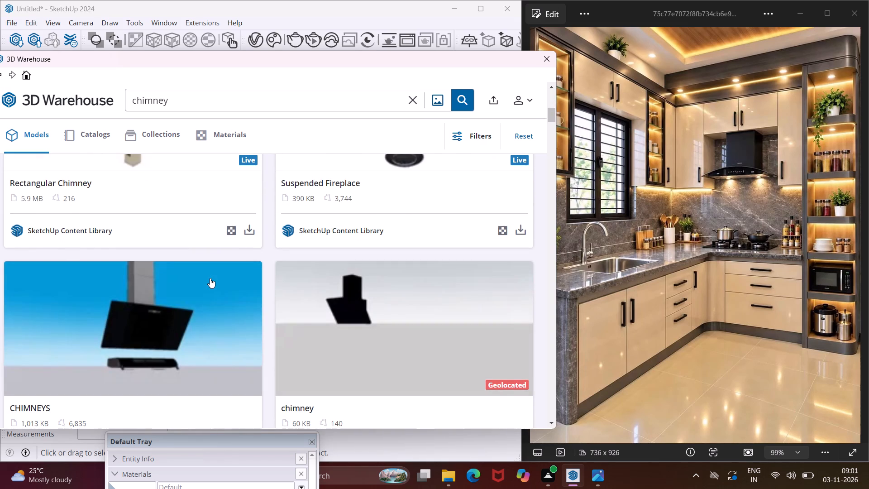
pyautogui.scroll(-5, 210, 278)
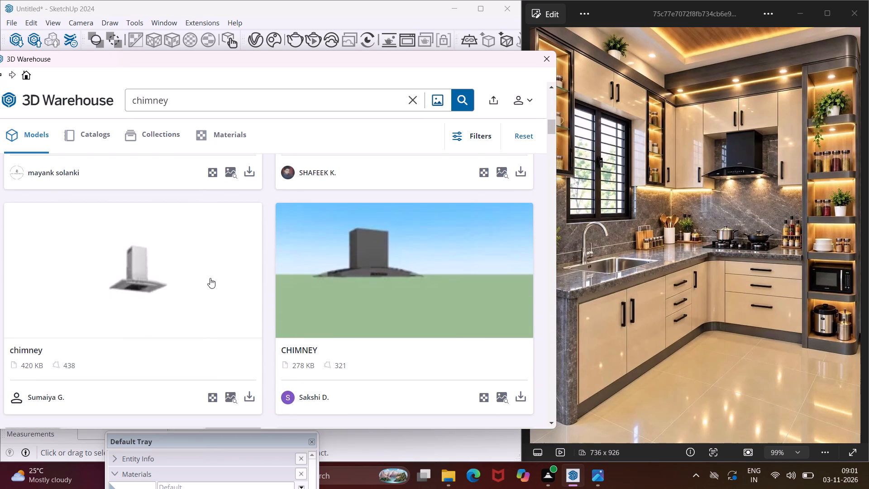
pyautogui.scroll(-8, 210, 278)
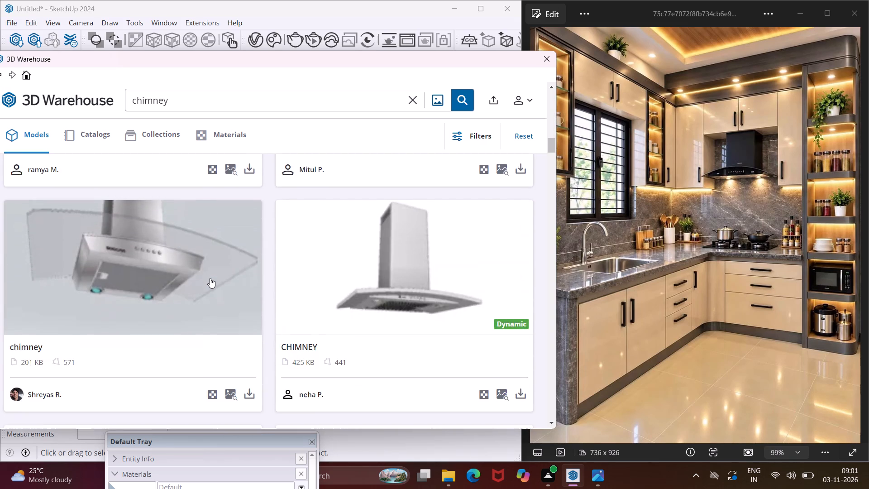
pyautogui.scroll(-6, 210, 278)
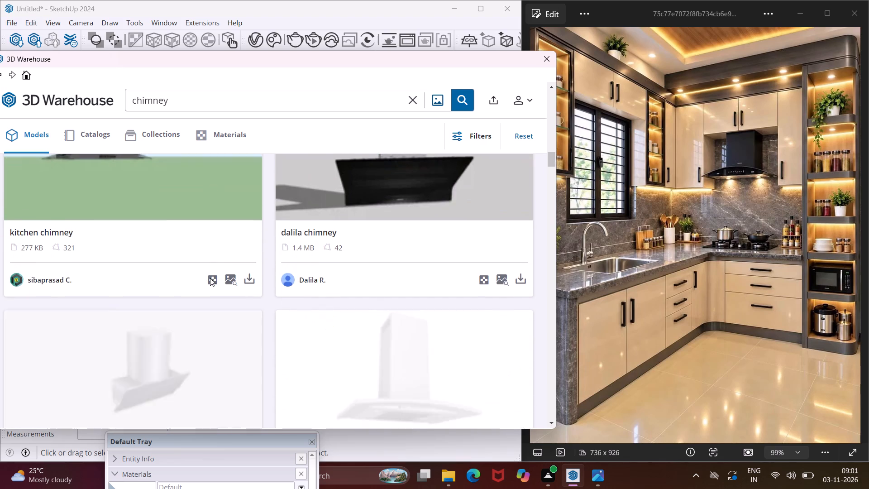
pyautogui.scroll(-3, 210, 278)
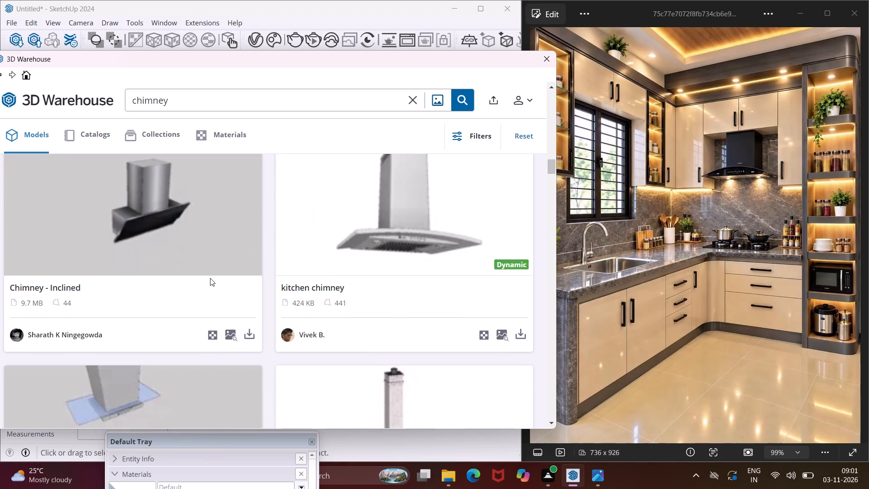
pyautogui.scroll(-8, 210, 278)
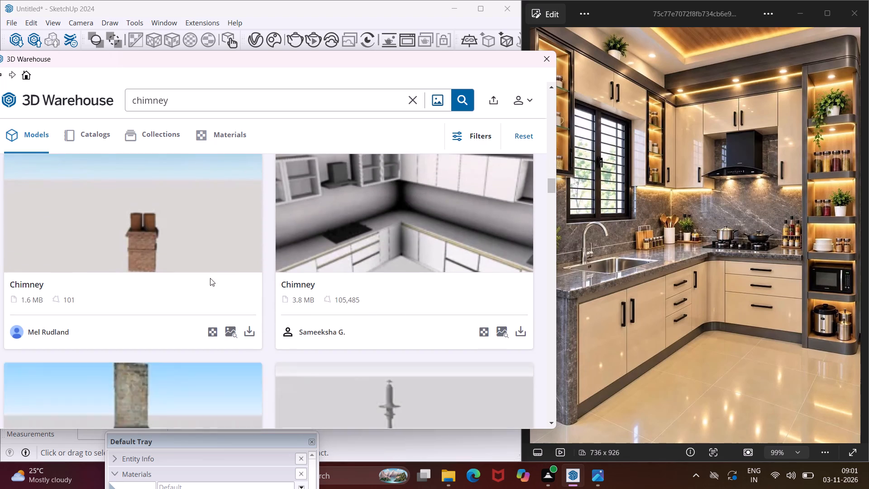
pyautogui.scroll(-5, 210, 278)
pyautogui.scroll(2, 210, 278)
pyautogui.scroll(-9, 210, 278)
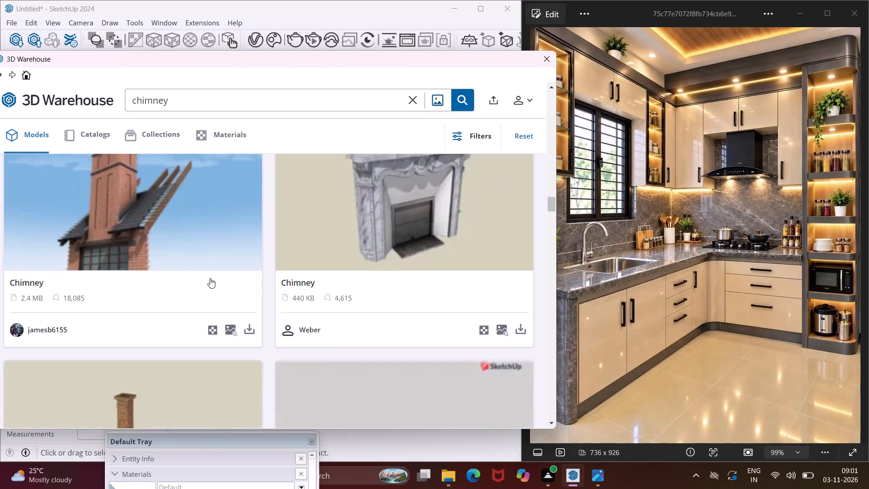
pyautogui.scroll(-7, 210, 278)
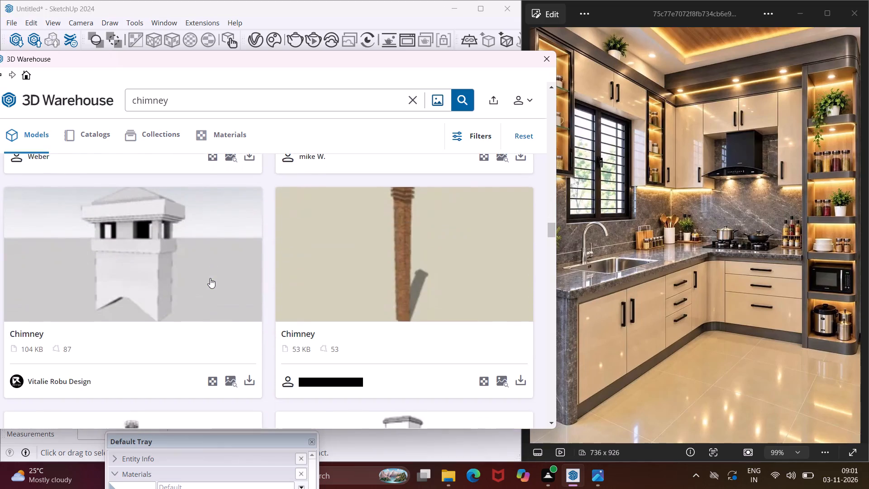
pyautogui.scroll(-4, 210, 278)
pyautogui.scroll(1, 210, 278)
pyautogui.scroll(-10, 210, 278)
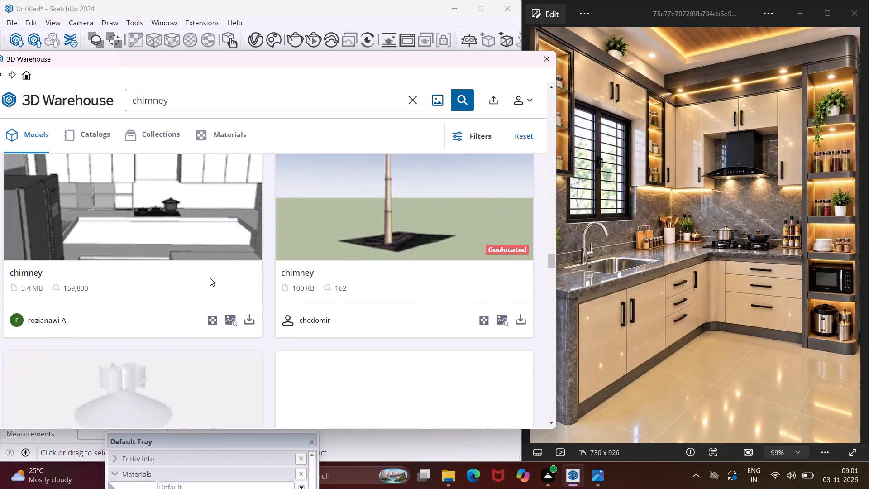
pyautogui.scroll(-7, 210, 278)
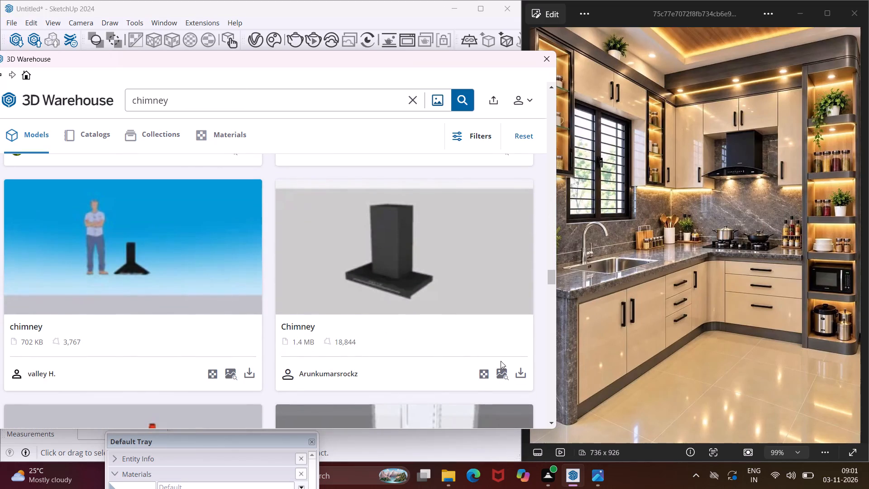
# Load the black box-shaped "Chimney" hood model into the scene and place it on the open ground beside the shelf unit.
pyautogui.click(521, 371)
pyautogui.click(238, 256)
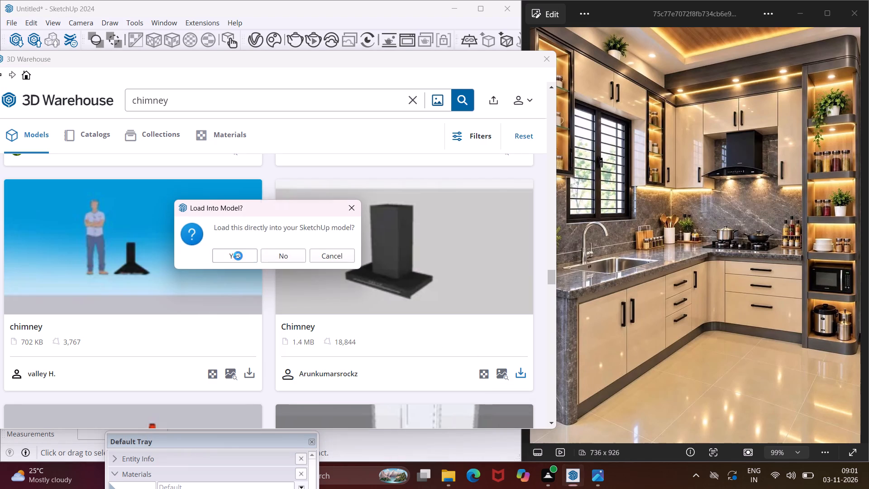
pyautogui.scroll(-5, 254, 267)
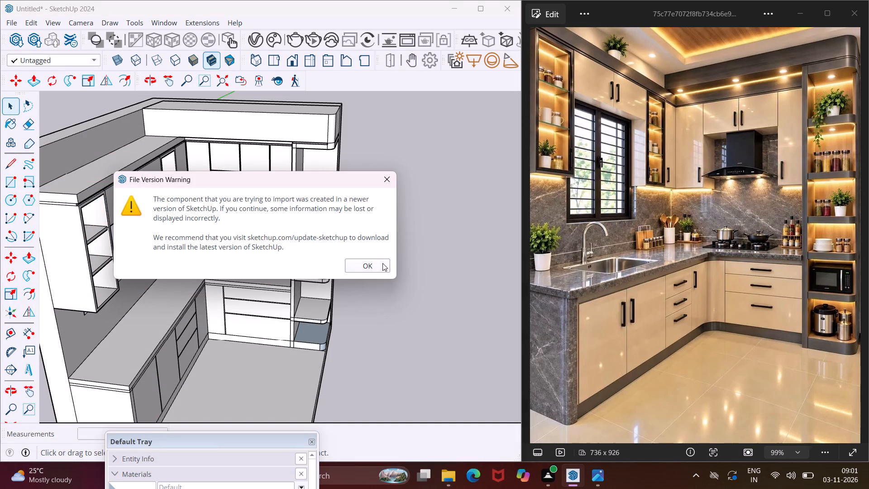
pyautogui.click(382, 263)
pyautogui.scroll(-3, 367, 300)
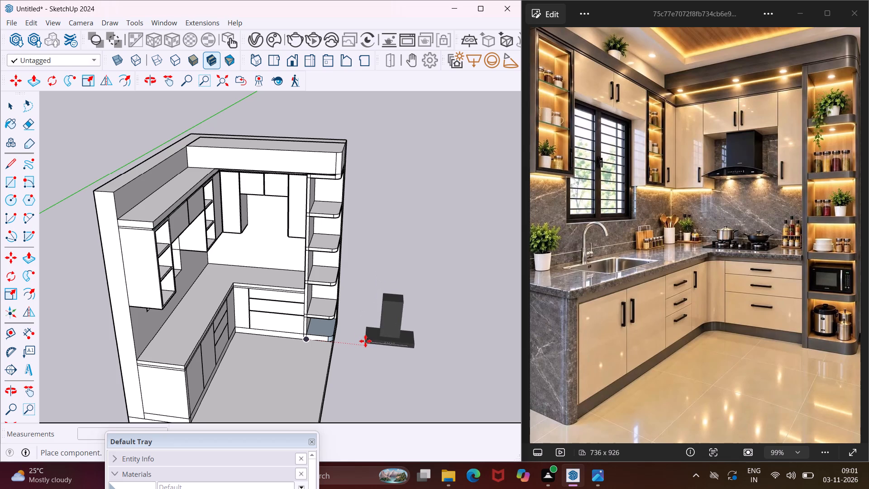
pyautogui.click(366, 350)
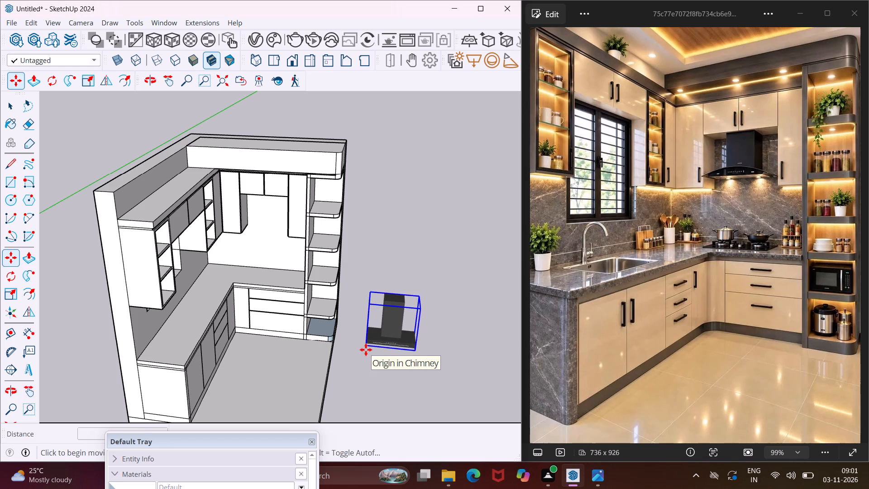
# Move the chimney hood by its upper corner into the gap beneath the short upper cabinets on the back wall.
pyautogui.scroll(5, 420, 307)
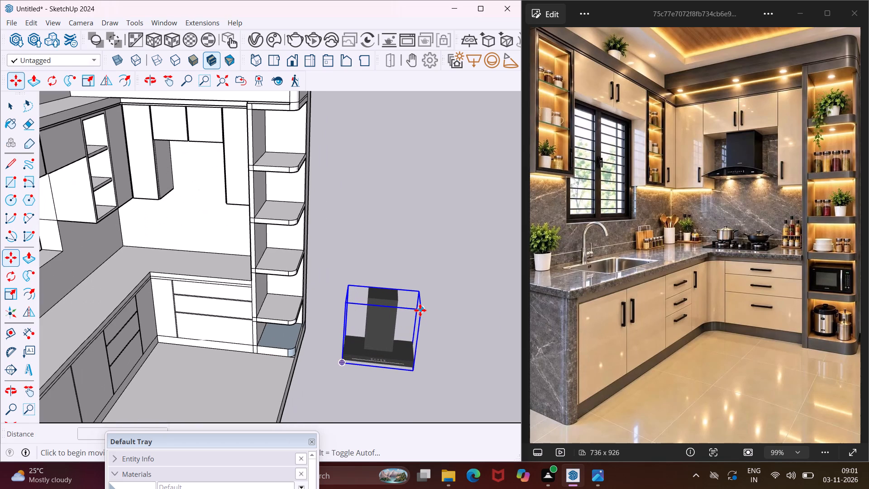
pyautogui.click(420, 310)
pyautogui.scroll(2, 221, 142)
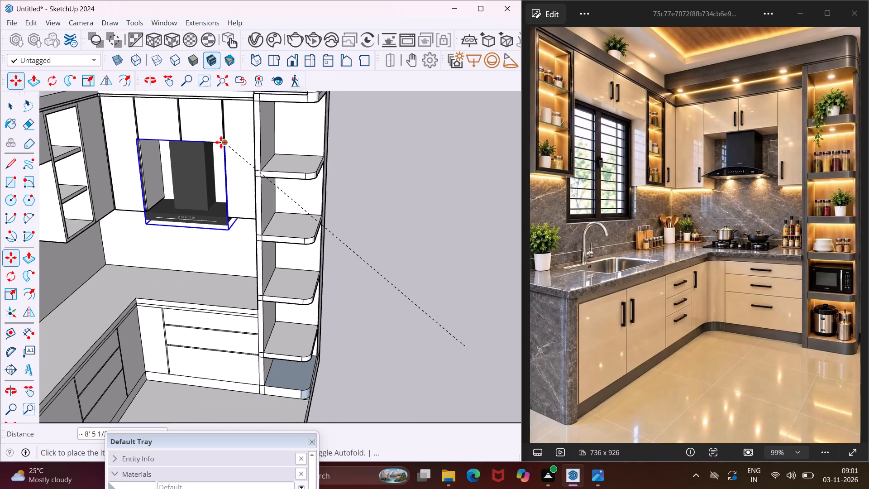
pyautogui.scroll(2, 221, 142)
pyautogui.click(221, 142)
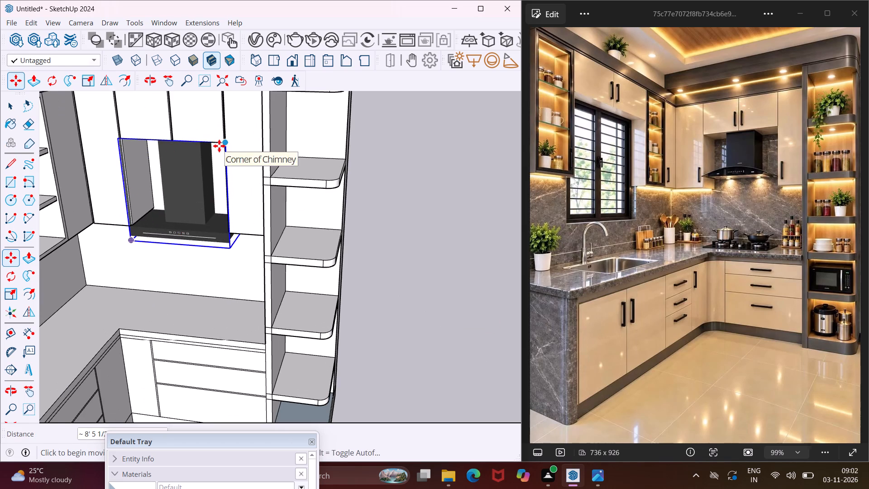
# Narrow the hood to fit between the flanking upper cabinets, scaling its width about 0.97 from one side and 0.99 from the other.
pyautogui.moveTo(219, 146); pyautogui.dragTo(266, 24, button='middle')
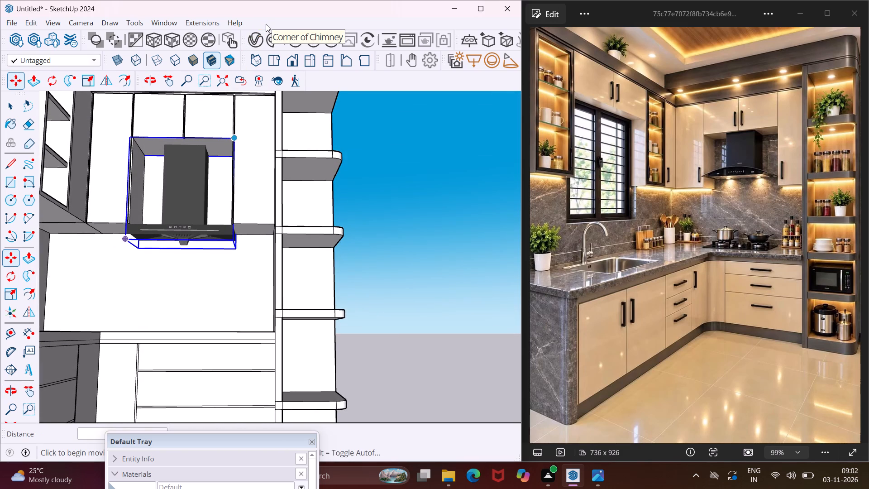
pyautogui.click(5, 291)
pyautogui.scroll(5, 171, 254)
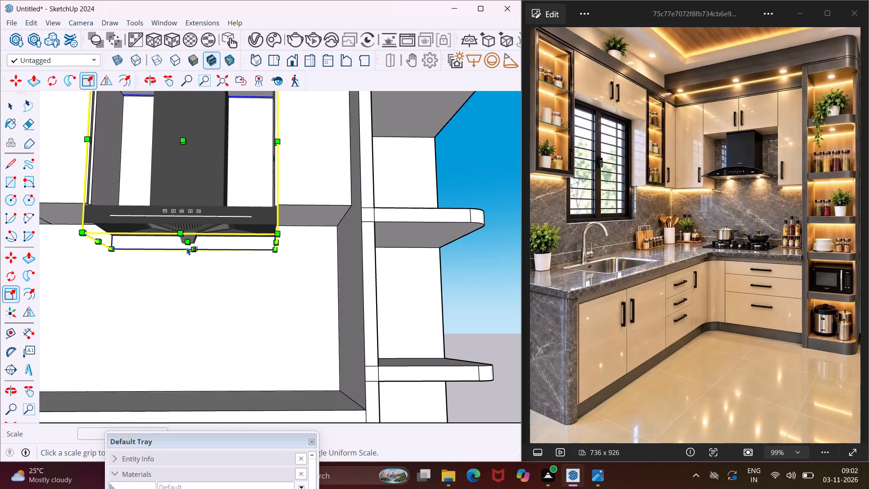
pyautogui.click(187, 246)
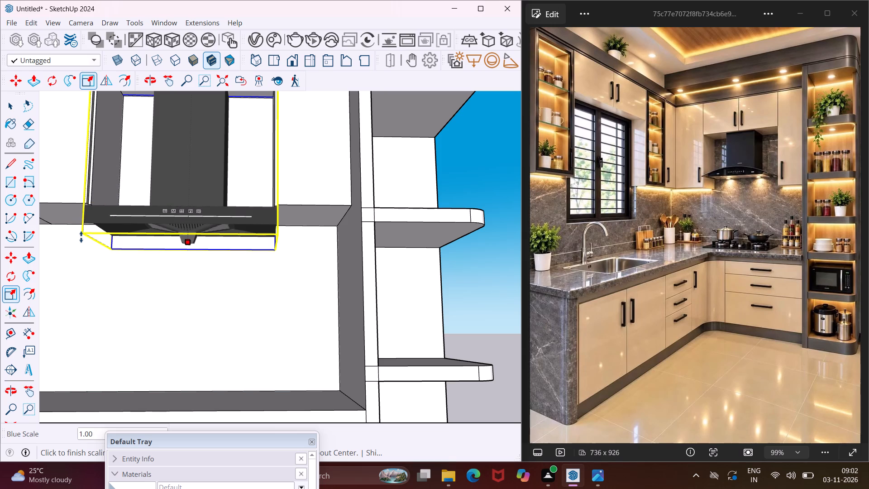
pyautogui.press('Escape')
pyautogui.moveTo(81, 218); pyautogui.dragTo(100, 230, button='middle')
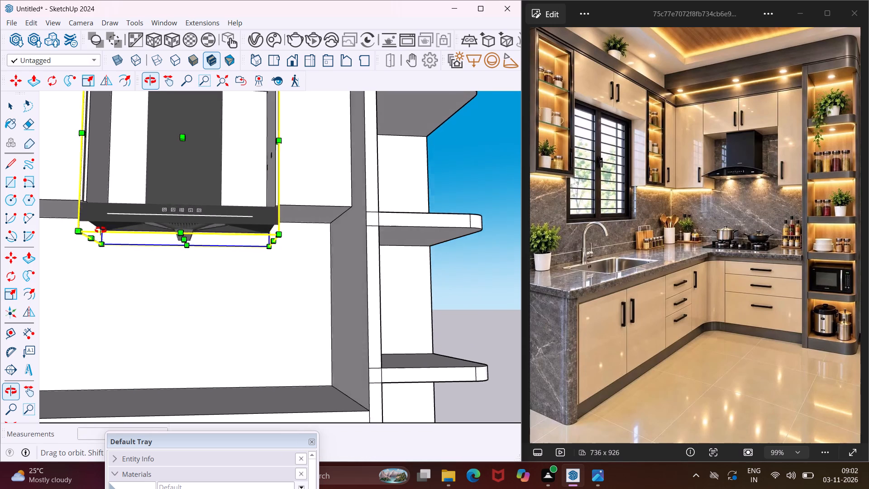
pyautogui.moveTo(100, 230); pyautogui.dragTo(106, 233, button='middle')
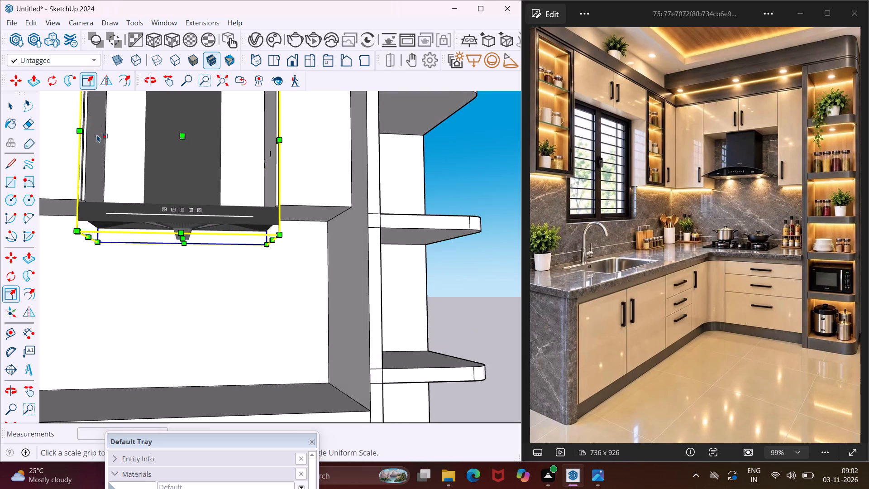
pyautogui.moveTo(97, 134); pyautogui.dragTo(81, 193, button='middle')
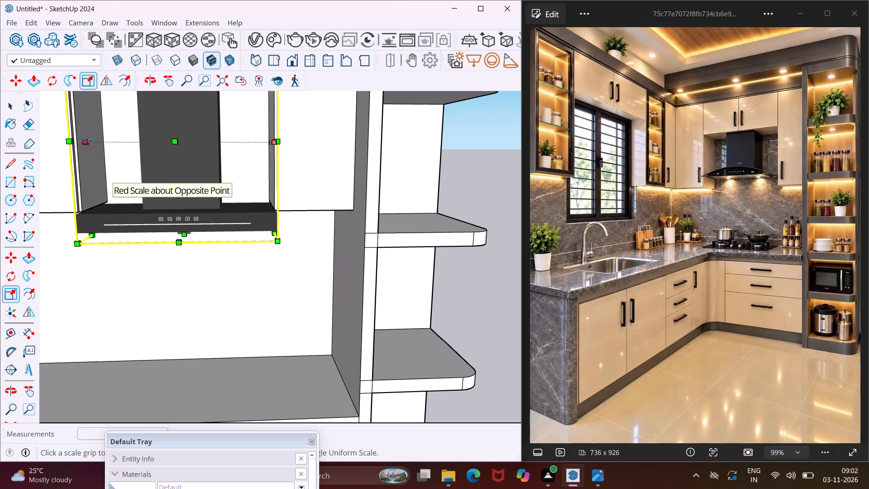
pyautogui.click(87, 141)
pyautogui.click(88, 143)
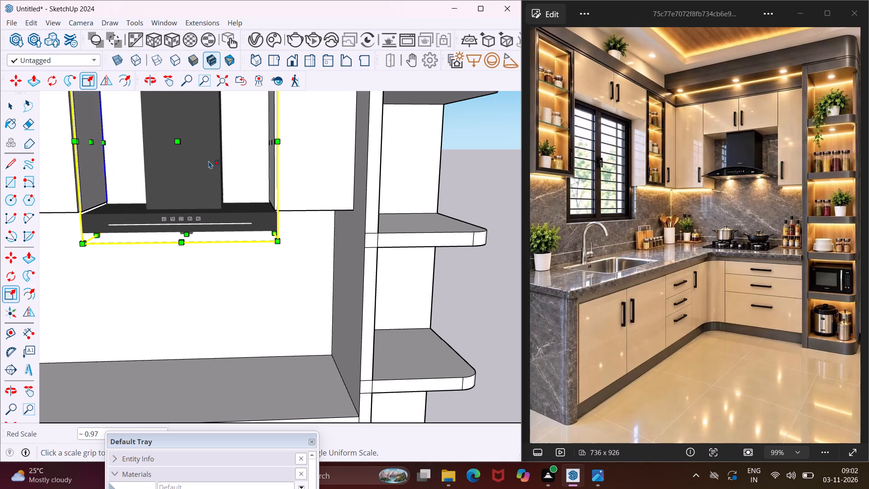
pyautogui.moveTo(210, 161); pyautogui.dragTo(254, 173, button='middle')
pyautogui.scroll(2, 259, 143)
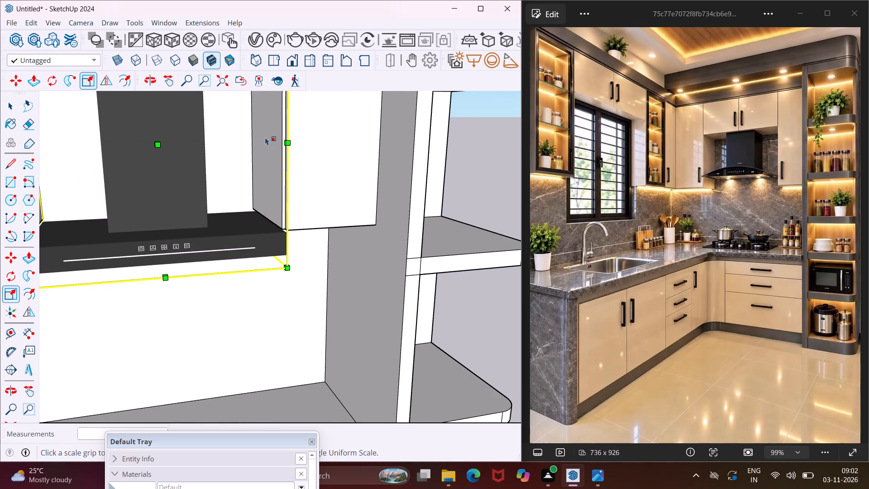
pyautogui.scroll(2, 267, 138)
pyautogui.click(267, 138)
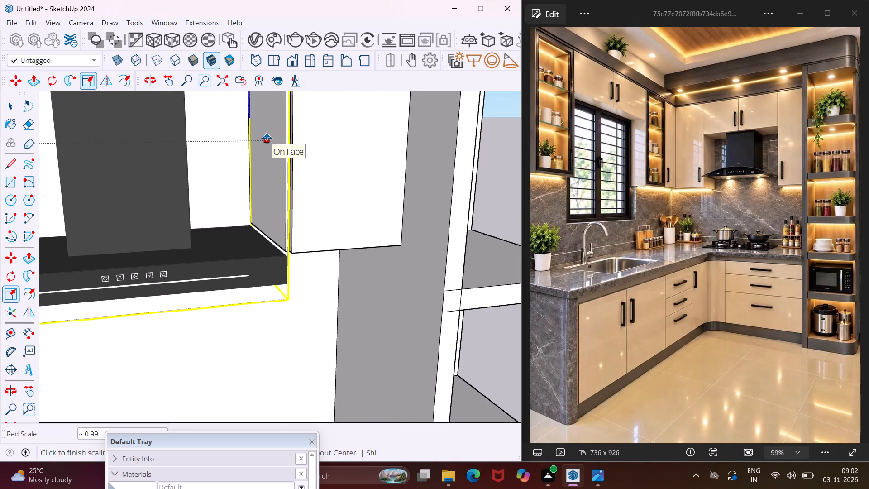
pyautogui.click(267, 138)
# Scale the hood's height to 0.64 from its underside, keeping its top against the short upper cabinets.
pyautogui.scroll(-4, 228, 177)
pyautogui.moveTo(191, 229); pyautogui.dragTo(202, 115, button='middle')
pyautogui.scroll(2, 161, 239)
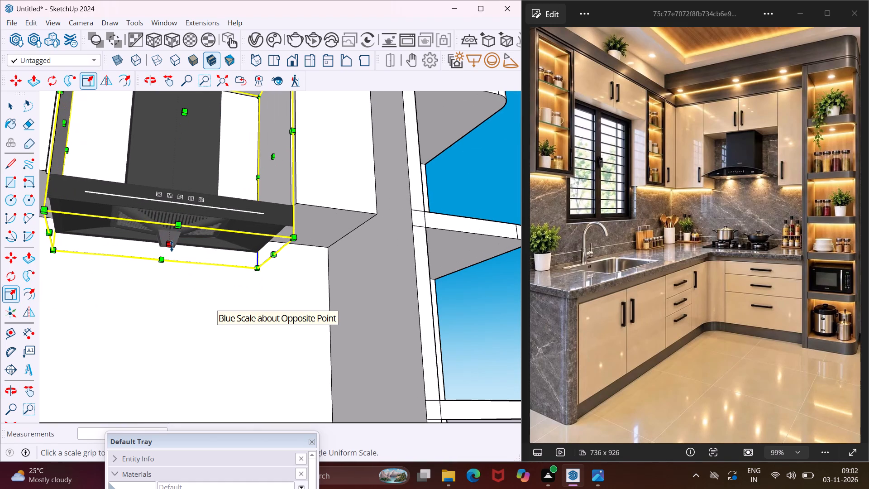
pyautogui.click(172, 245)
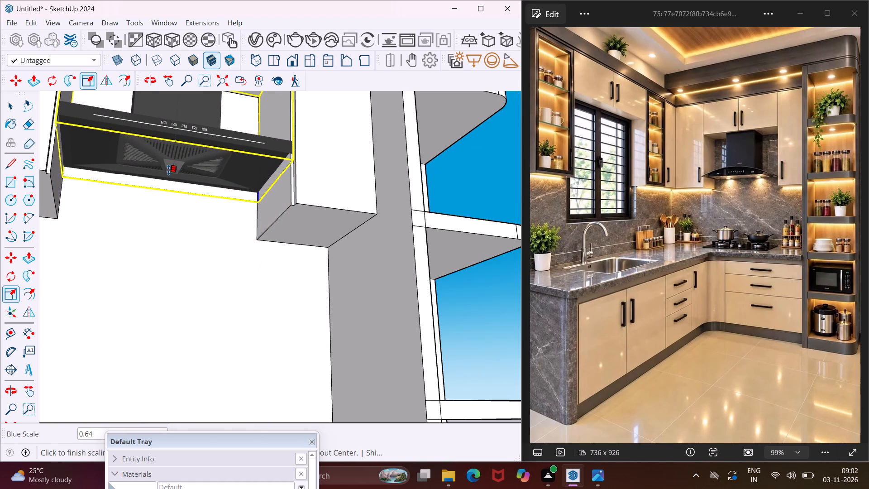
pyautogui.click(168, 170)
pyautogui.moveTo(168, 170); pyautogui.dragTo(168, 326, button='middle')
pyautogui.scroll(-4, 205, 260)
pyautogui.moveTo(192, 260); pyautogui.dragTo(152, 225, button='middle')
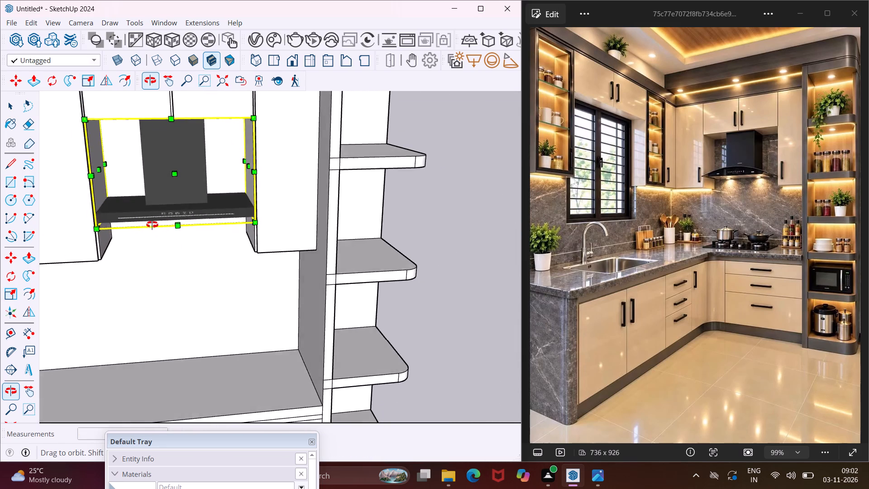
pyautogui.moveTo(152, 225); pyautogui.dragTo(137, 213, button='middle')
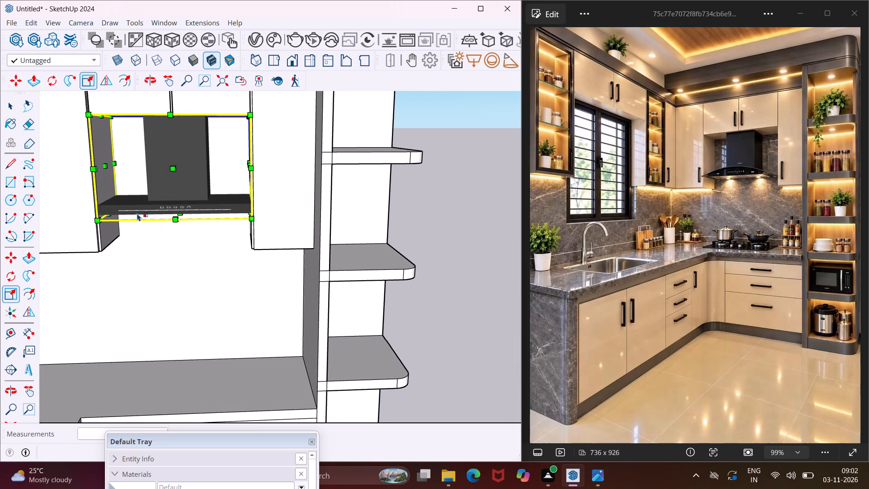
pyautogui.press('Escape')
pyautogui.press('space')
pyautogui.scroll(-4, 197, 223)
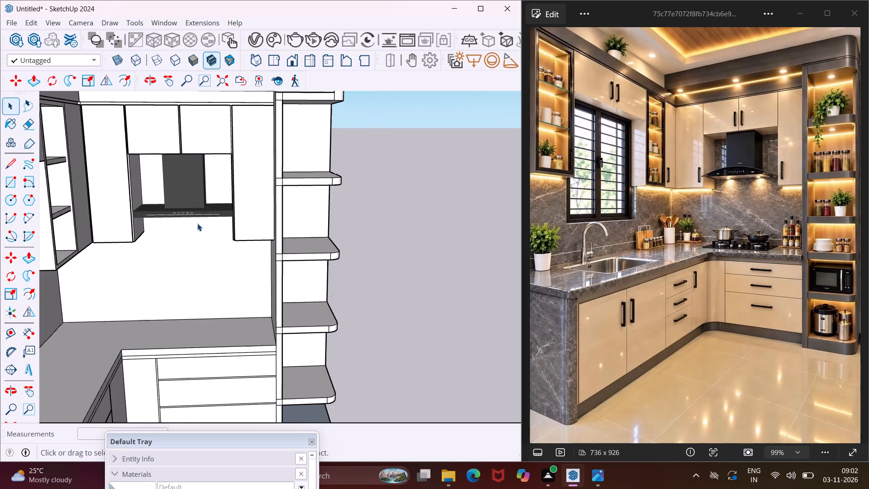
pyautogui.scroll(-5, 197, 223)
pyautogui.moveTo(197, 229); pyautogui.dragTo(153, 190, button='middle')
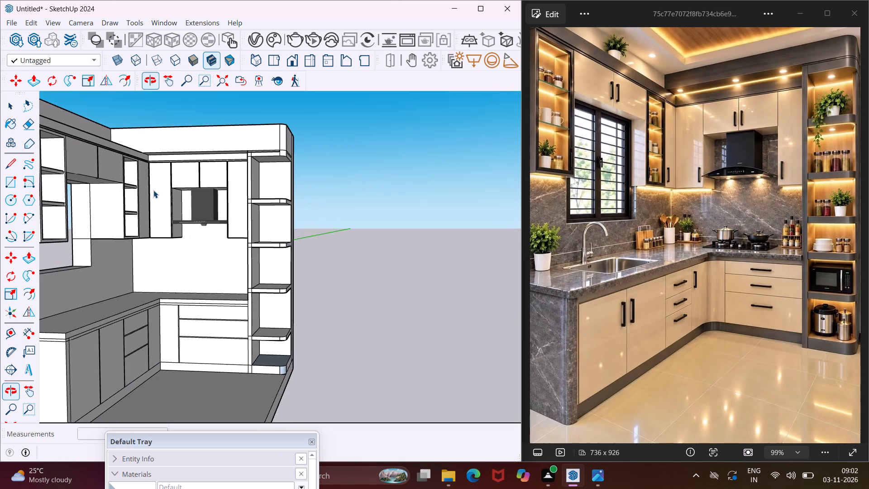
# Reopen 3D Warehouse and search its models for "stove".
pyautogui.click(171, 19)
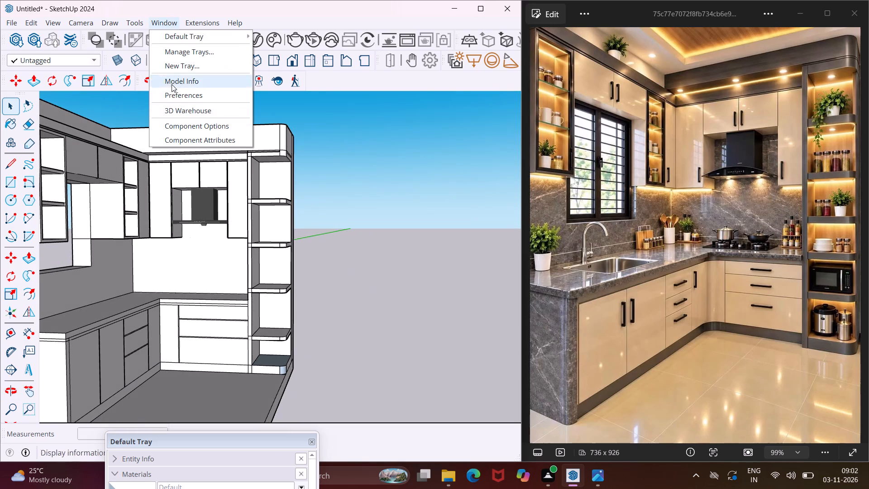
pyautogui.click(172, 111)
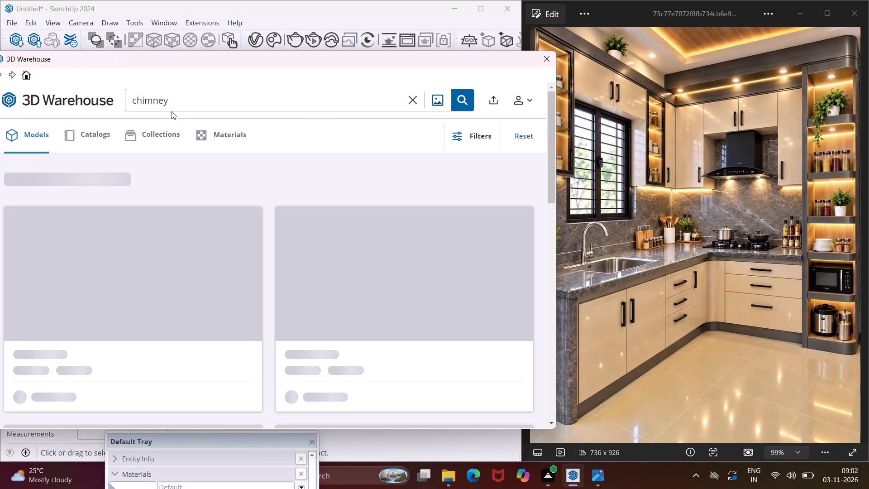
pyautogui.click(178, 106)
pyautogui.press('BackSpace')
pyautogui.press('BackSpace')
pyautogui.press('BackSpace')
pyautogui.press('BackSpace')
pyautogui.press('BackSpace')
pyautogui.press('BackSpace')
pyautogui.press('BackSpace')
pyautogui.press('BackSpace')
pyautogui.press('BackSpace')
pyautogui.press('BackSpace')
pyautogui.press('BackSpace')
pyautogui.press('BackSpace')
pyautogui.press('BackSpace')
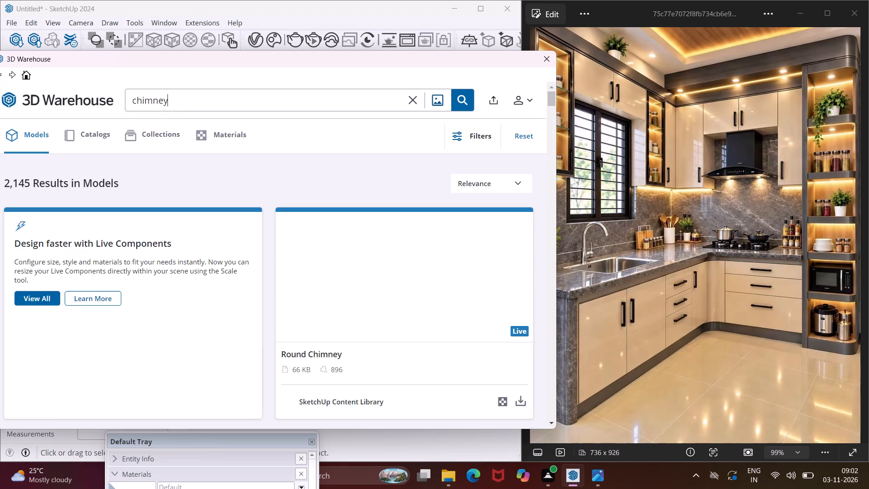
pyautogui.press('s')
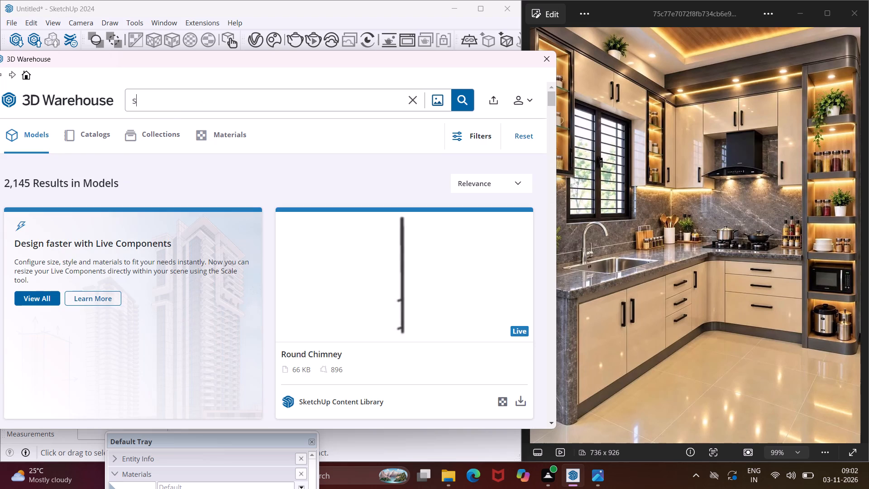
pyautogui.write('ton')
pyautogui.press('BackSpace')
pyautogui.write('ve')
pyautogui.press('Return')
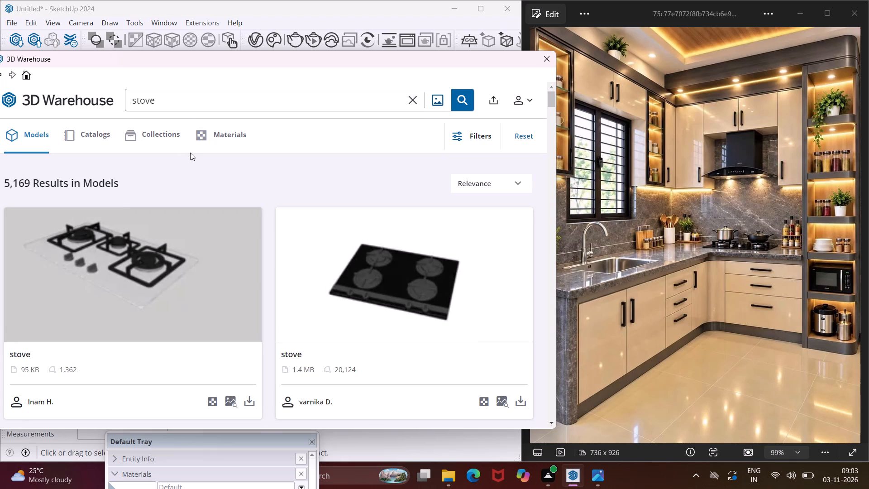
# Browse the stove models for a black built-in cooktop suited to the countertop under the hood.
pyautogui.scroll(-6, 190, 153)
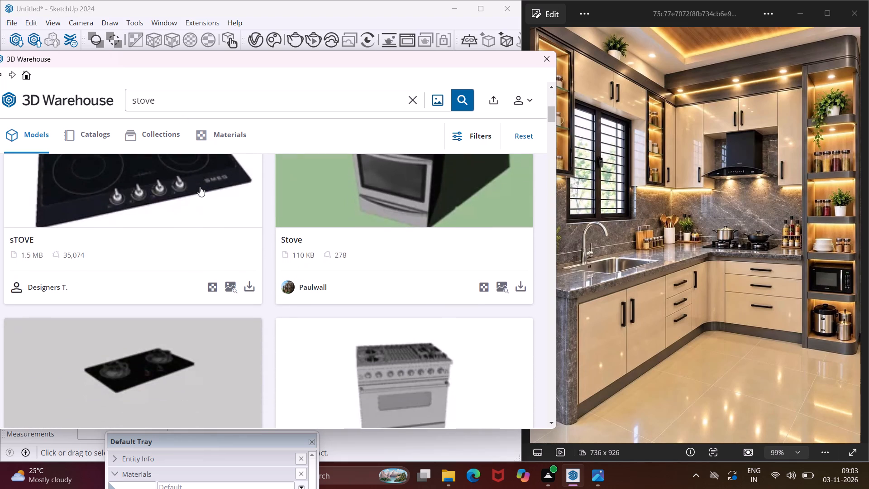
pyautogui.scroll(-5, 200, 187)
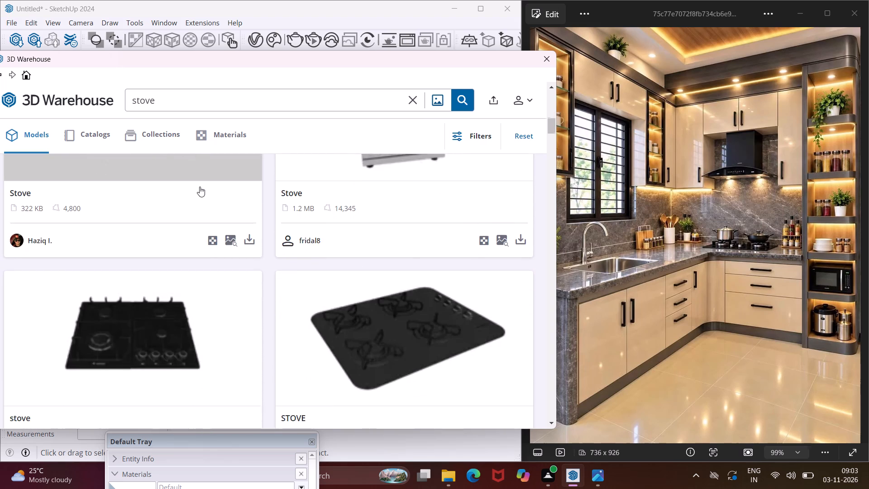
pyautogui.scroll(-6, 200, 187)
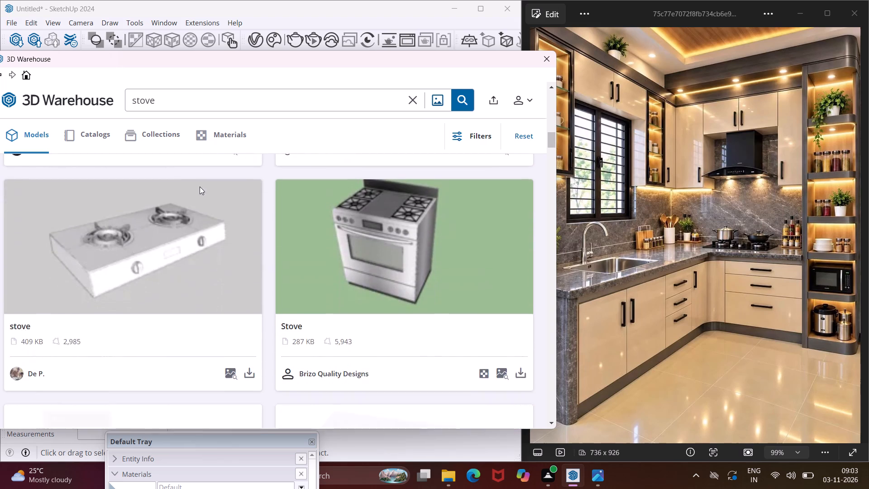
pyautogui.scroll(-10, 200, 187)
pyautogui.scroll(3, 200, 187)
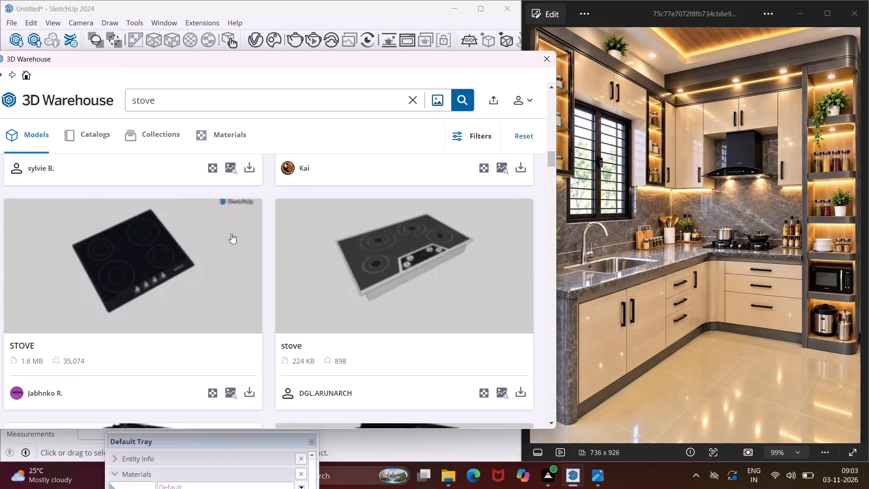
# Load the black four-burner STOVE model with front knobs directly into the model and place it beside the kitchen.
pyautogui.click(246, 389)
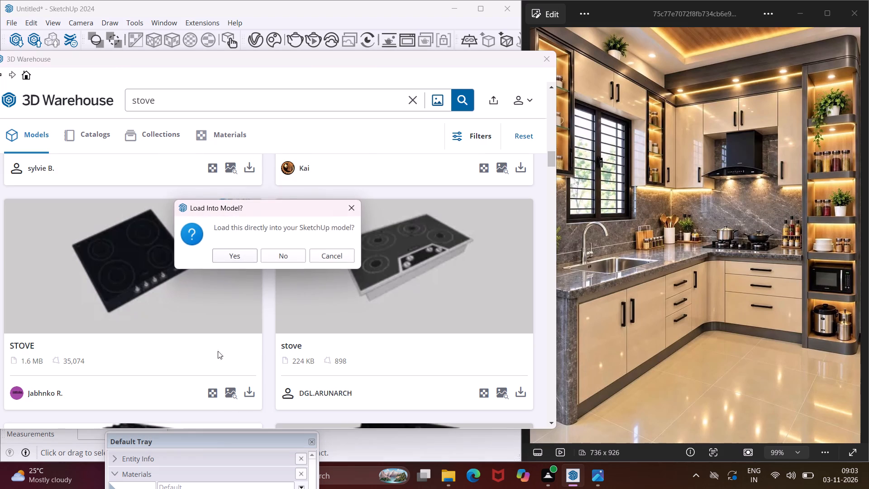
pyautogui.click(229, 252)
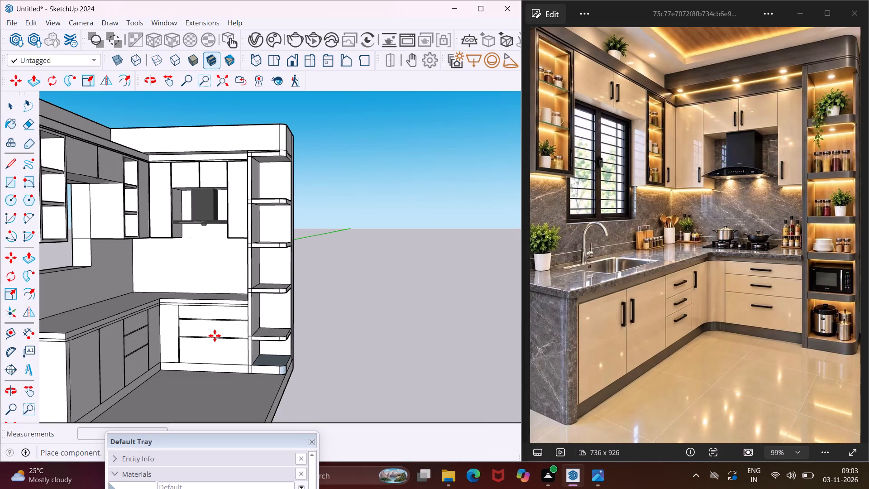
pyautogui.scroll(-5, 211, 341)
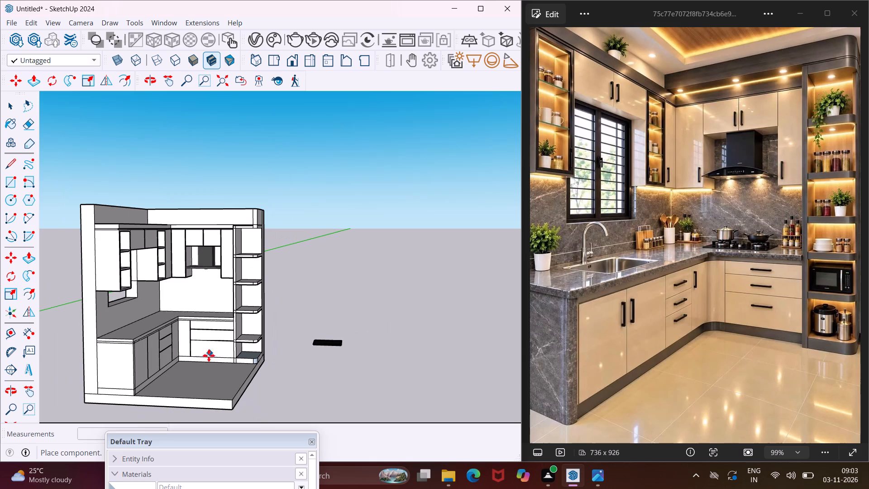
pyautogui.click(186, 380)
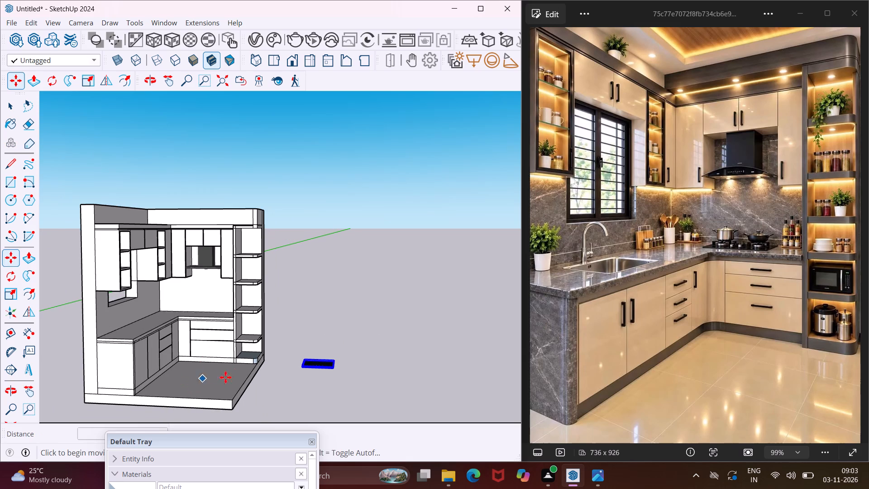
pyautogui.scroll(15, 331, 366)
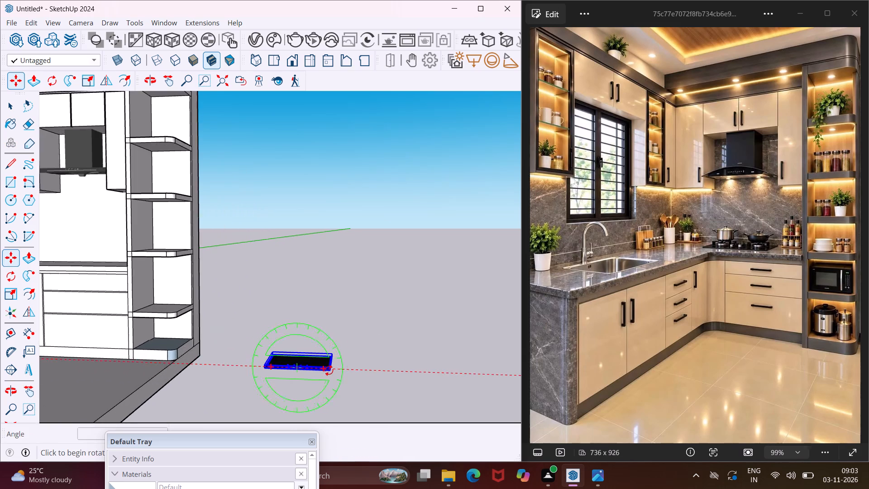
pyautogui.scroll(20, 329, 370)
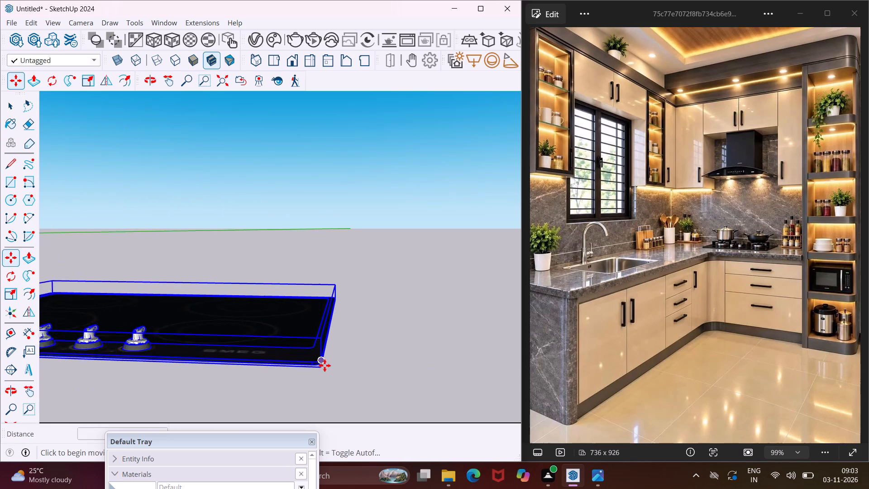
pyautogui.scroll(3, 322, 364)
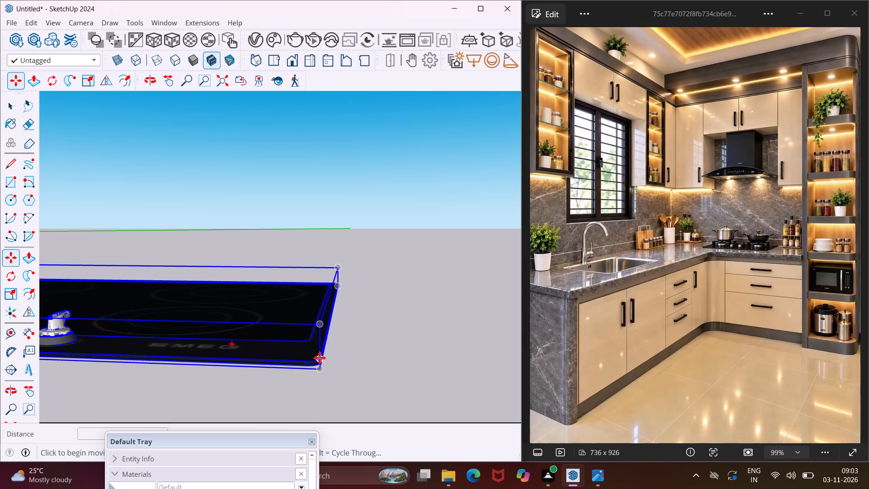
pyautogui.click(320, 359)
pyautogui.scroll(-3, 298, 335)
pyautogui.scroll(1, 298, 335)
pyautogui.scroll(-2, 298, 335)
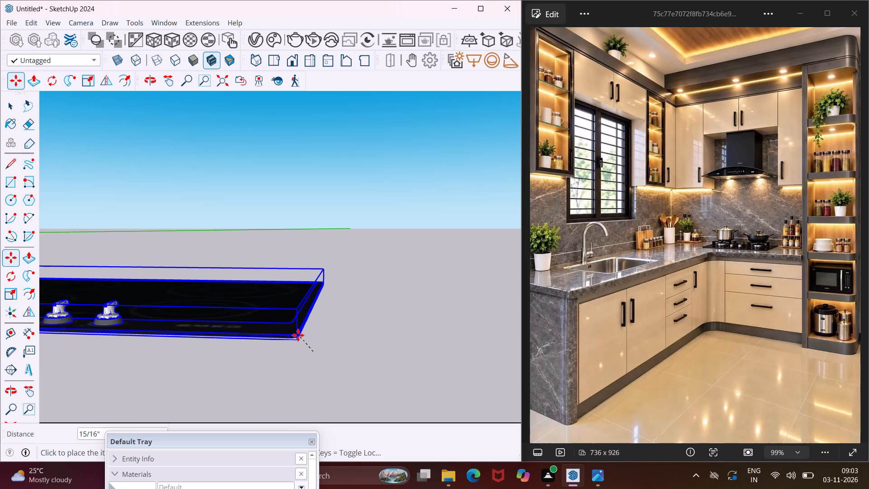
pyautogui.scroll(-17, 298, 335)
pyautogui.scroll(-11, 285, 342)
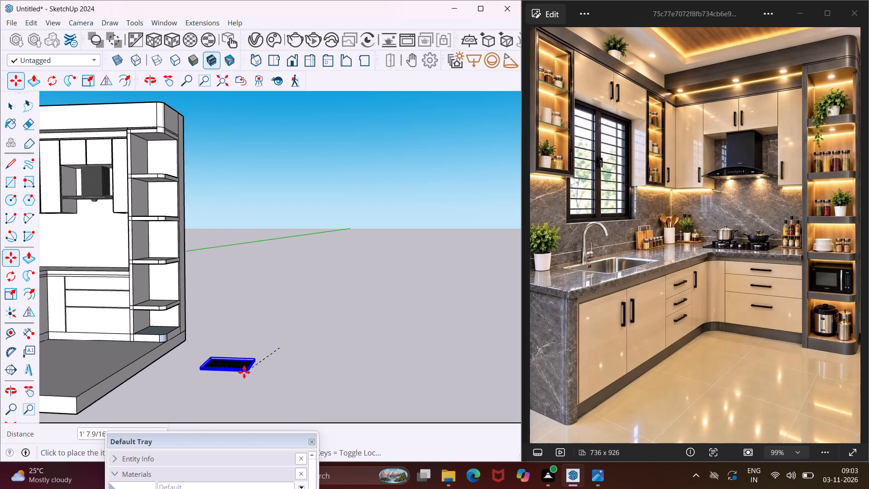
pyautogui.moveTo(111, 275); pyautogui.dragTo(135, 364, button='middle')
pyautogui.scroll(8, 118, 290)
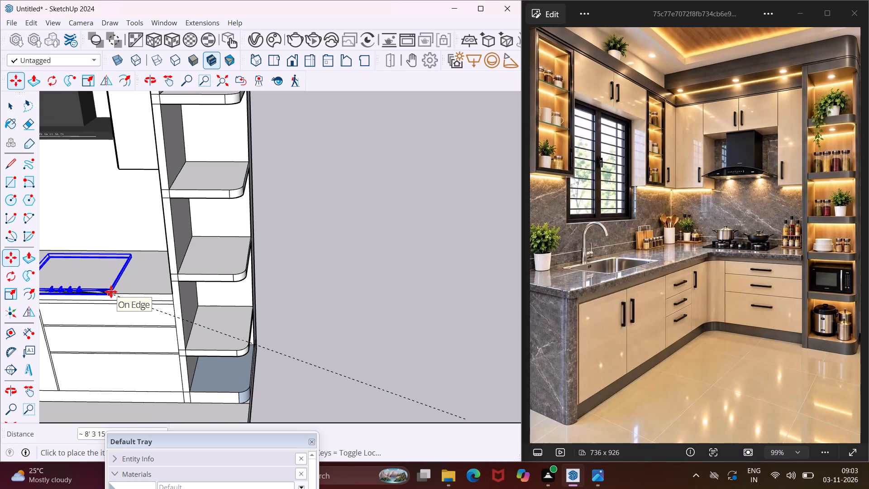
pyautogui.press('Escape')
# Move the stove by its front-left bottom corner onto the back-wall countertop, beneath the chimney hood.
pyautogui.moveTo(369, 399); pyautogui.dragTo(377, 297, button='middle')
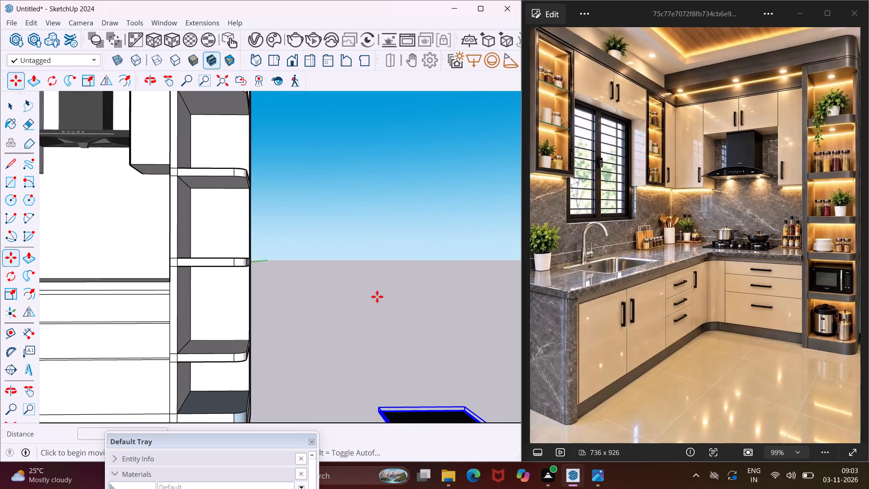
pyautogui.scroll(-4, 373, 294)
pyautogui.scroll(12, 392, 405)
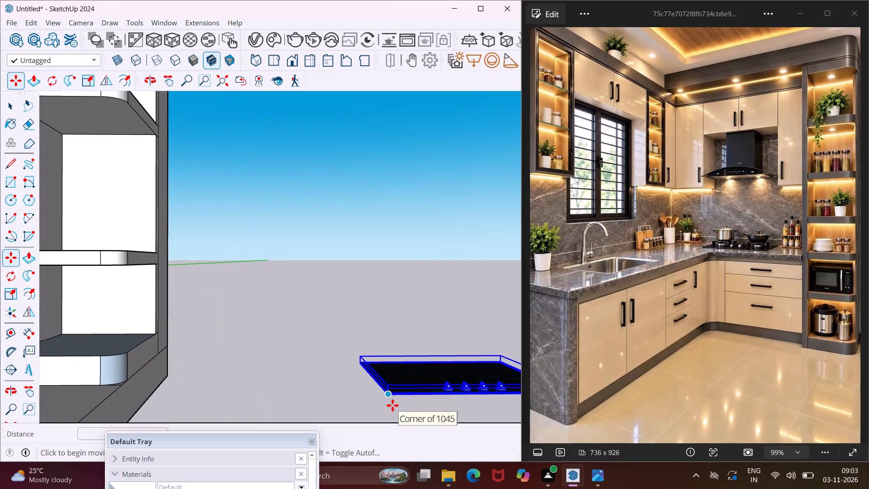
pyautogui.scroll(18, 391, 403)
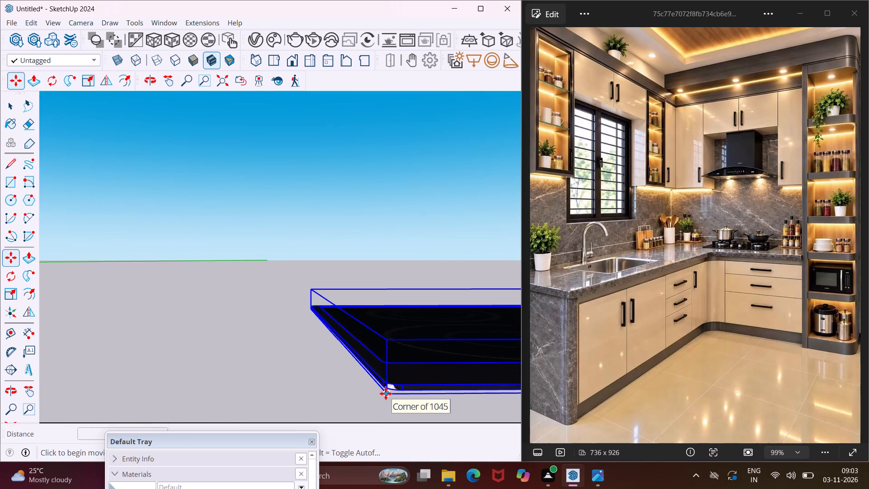
pyautogui.click(386, 393)
pyautogui.scroll(-6, 353, 363)
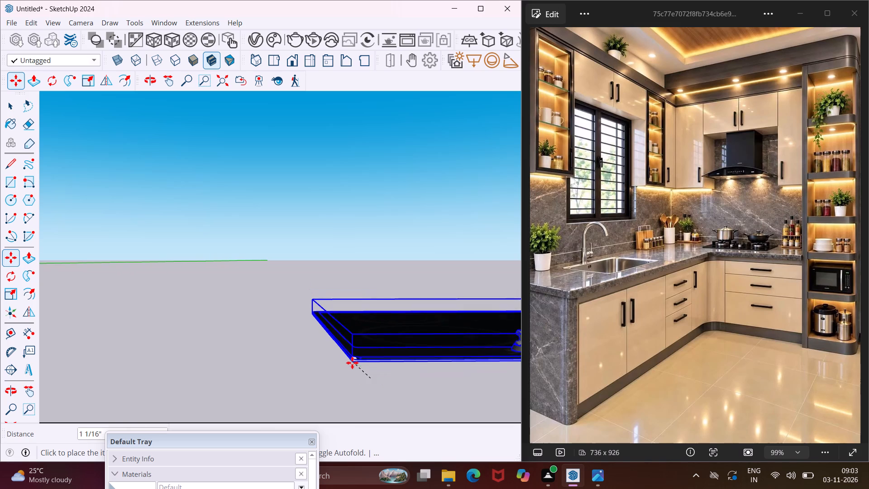
pyautogui.scroll(-16, 349, 363)
pyautogui.scroll(-10, 335, 373)
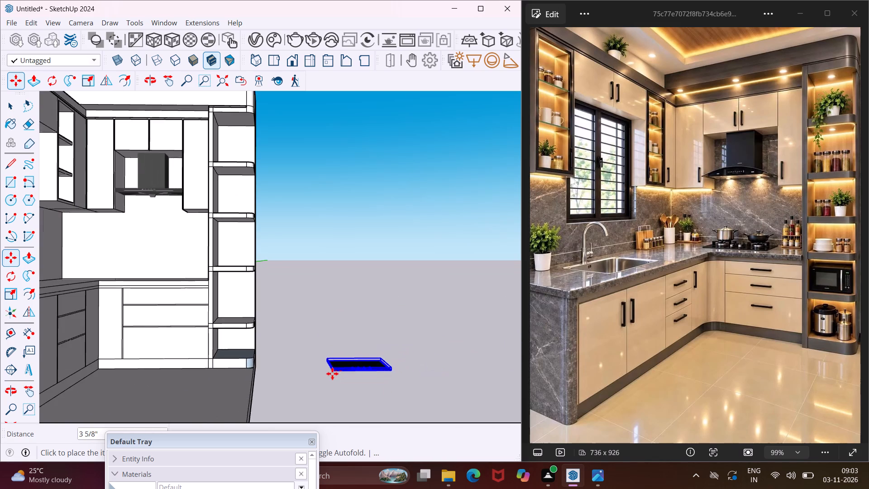
pyautogui.scroll(-8, 332, 374)
pyautogui.moveTo(207, 312); pyautogui.dragTo(208, 338, button='middle')
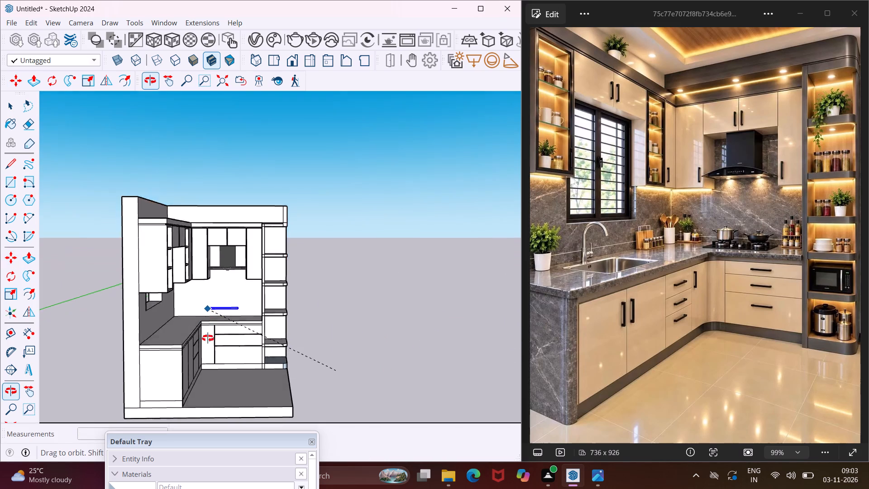
pyautogui.moveTo(208, 338); pyautogui.dragTo(210, 366, button='middle')
pyautogui.scroll(10, 206, 307)
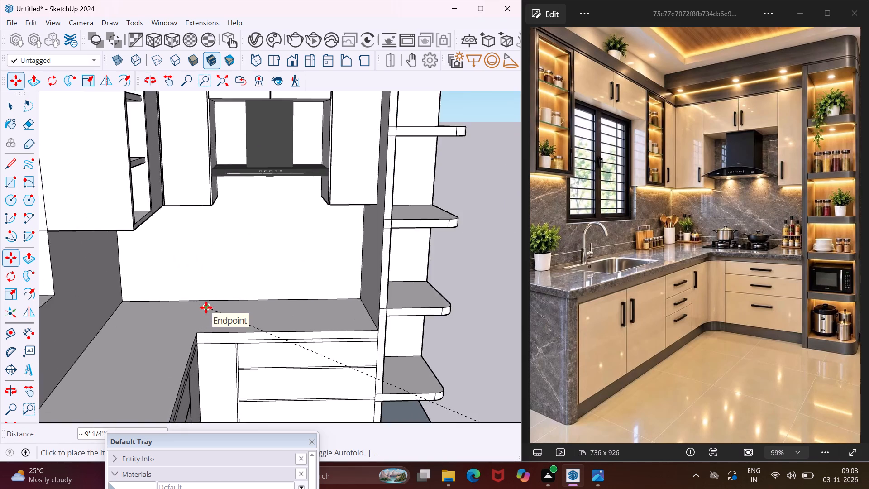
pyautogui.scroll(4, 206, 307)
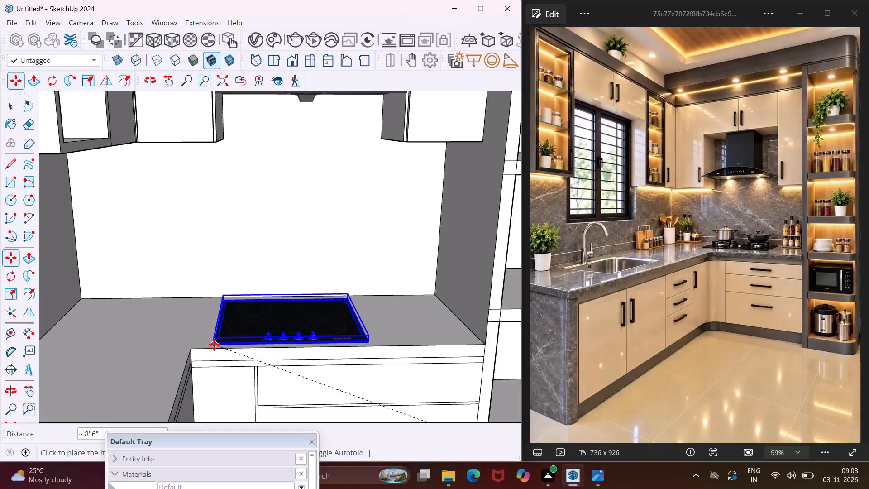
pyautogui.click(215, 342)
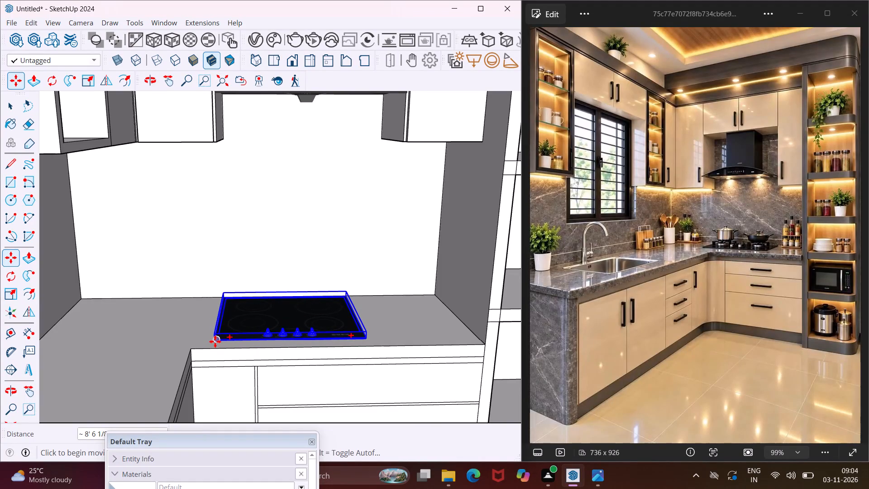
pyautogui.press('Escape')
pyautogui.press('space')
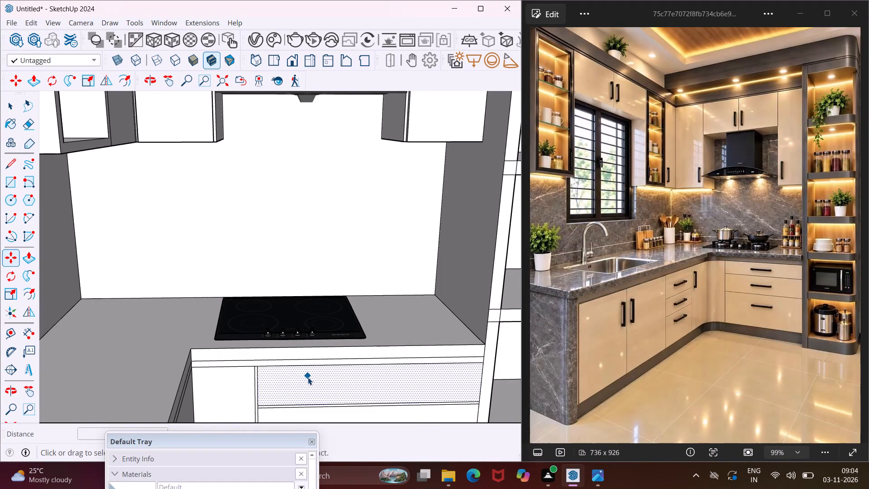
# Reopen 3D Warehouse and search its models for "utensils".
pyautogui.scroll(-13, 343, 307)
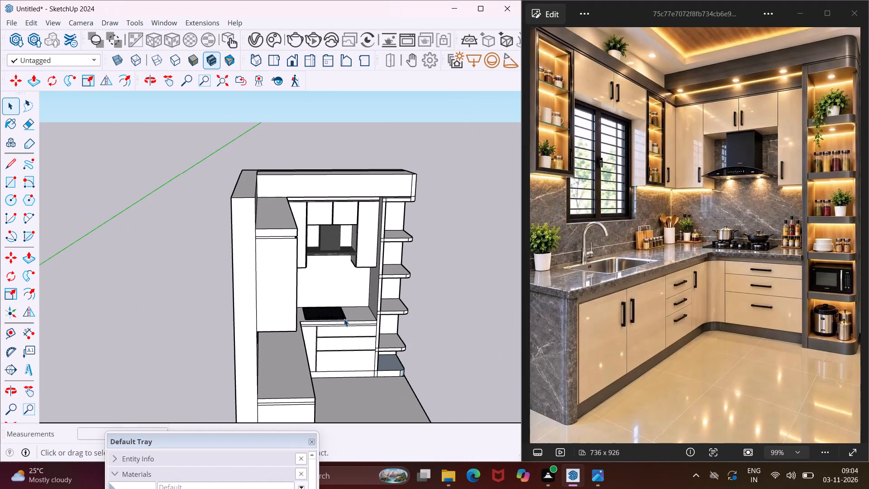
pyautogui.moveTo(339, 321); pyautogui.dragTo(267, 297, button='middle')
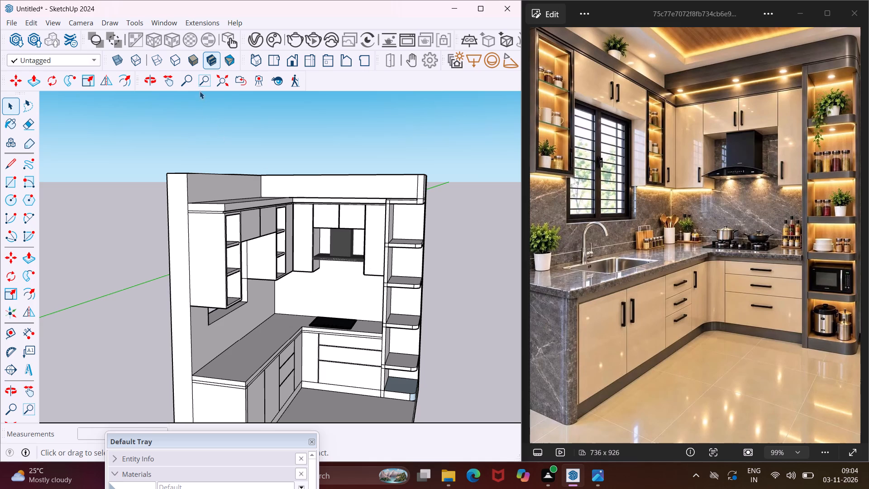
pyautogui.click(166, 22)
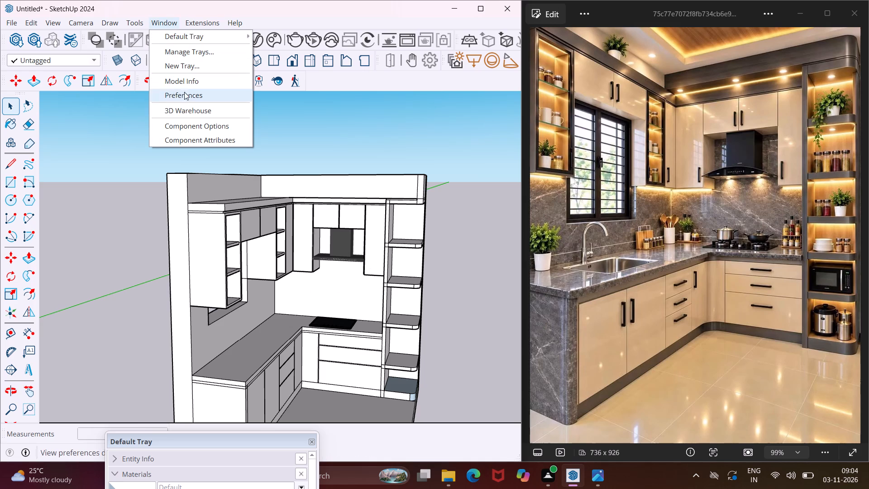
pyautogui.click(185, 106)
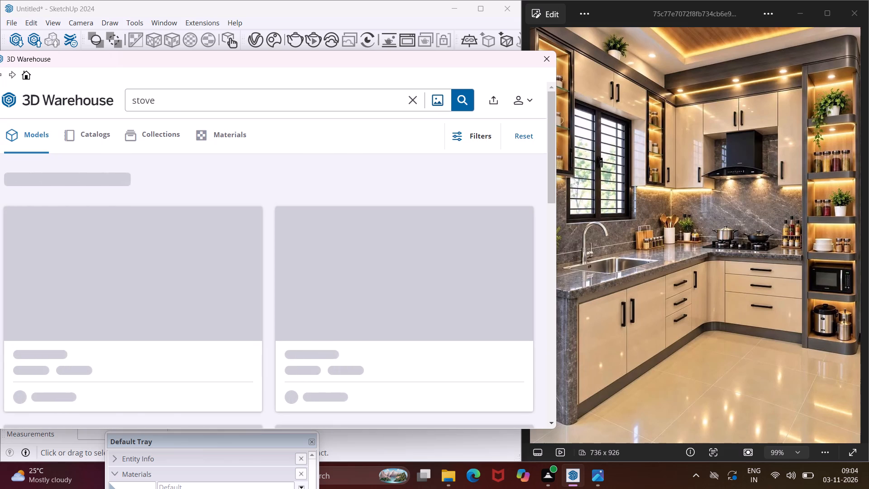
pyautogui.click(188, 103)
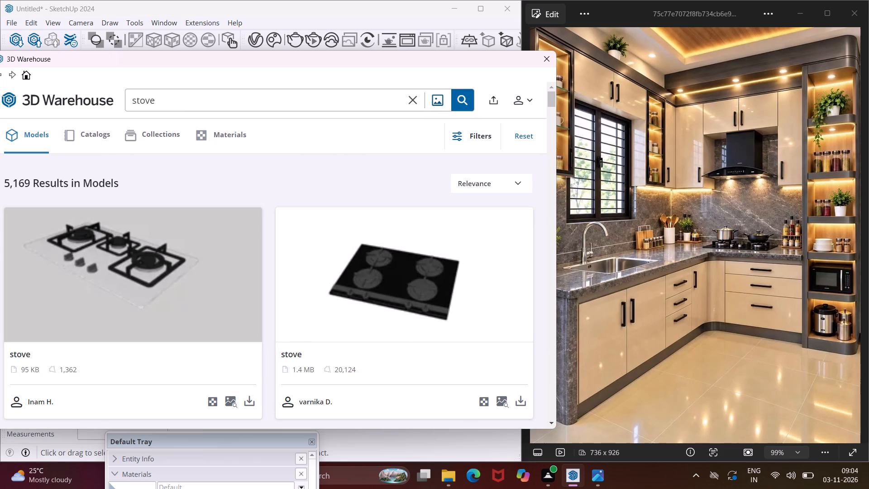
pyautogui.press('BackSpace')
pyautogui.press('BackSpace')
pyautogui.press('BackSpace')
pyautogui.press('BackSpace')
pyautogui.press('BackSpace')
pyautogui.press('BackSpace')
pyautogui.press('BackSpace')
pyautogui.press('BackSpace')
pyautogui.press('BackSpace')
pyautogui.press('BackSpace')
pyautogui.press('BackSpace')
pyautogui.press('BackSpace')
pyautogui.press('u')
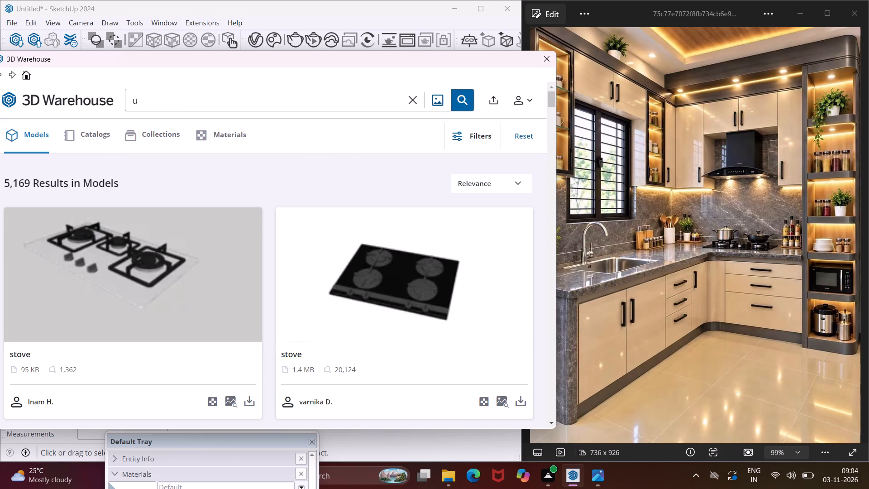
pyautogui.press('t')
pyautogui.press('e')
pyautogui.press('m')
pyautogui.press('BackSpace')
pyautogui.press('n')
pyautogui.press('s')
pyautogui.write('ils')
pyautogui.press('Return')
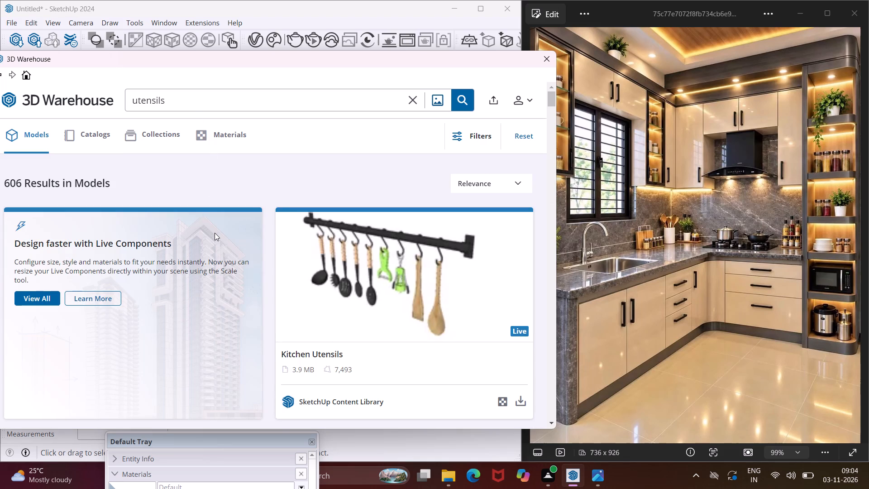
# Load the Utensils model with the beige holder directly into the model and place it on the countertop in the back corner.
pyautogui.scroll(-6, 213, 239)
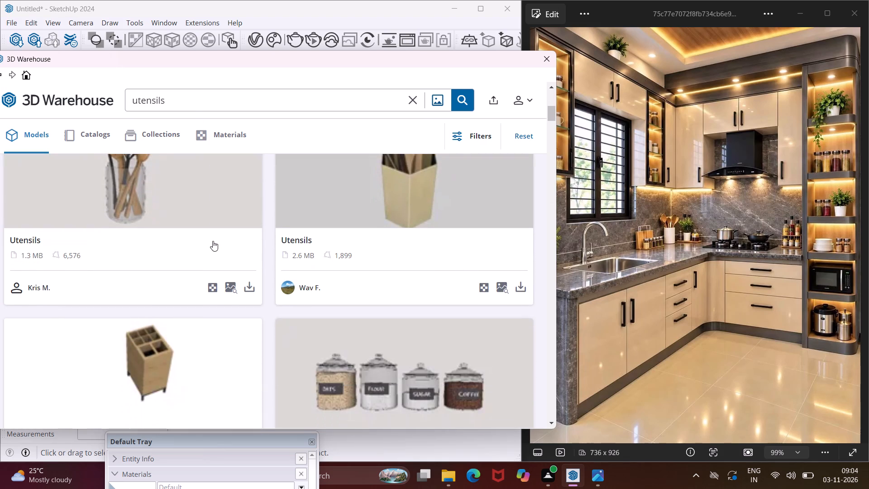
pyautogui.scroll(2, 213, 241)
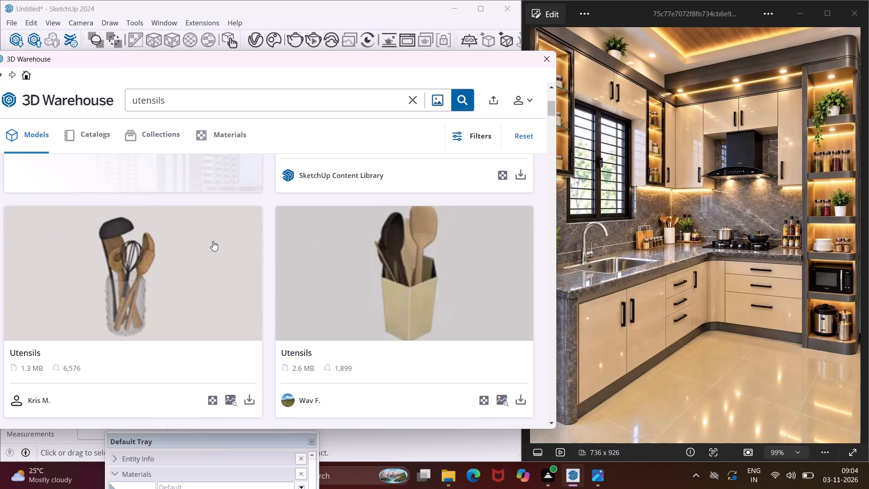
pyautogui.scroll(-3, 213, 241)
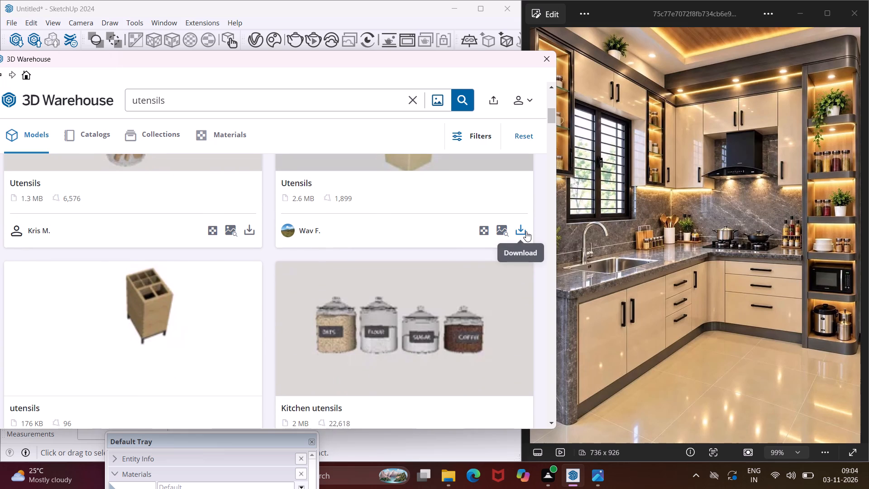
pyautogui.click(526, 231)
pyautogui.click(245, 256)
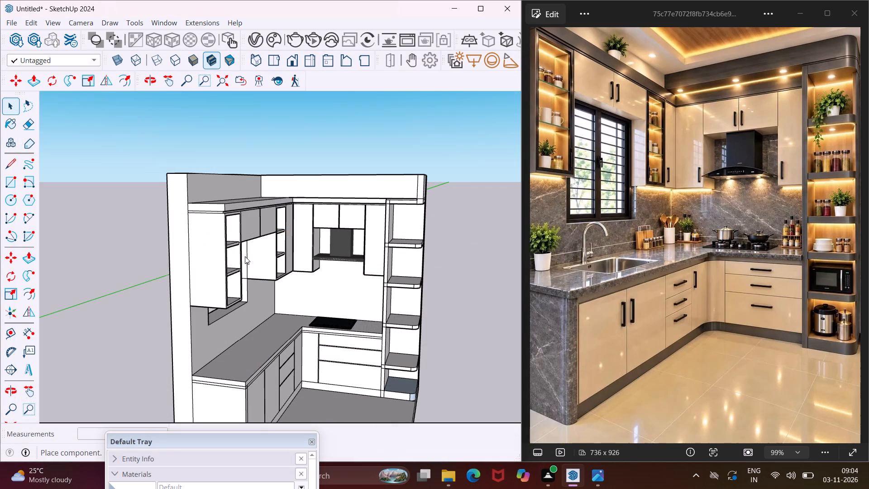
pyautogui.scroll(4, 285, 312)
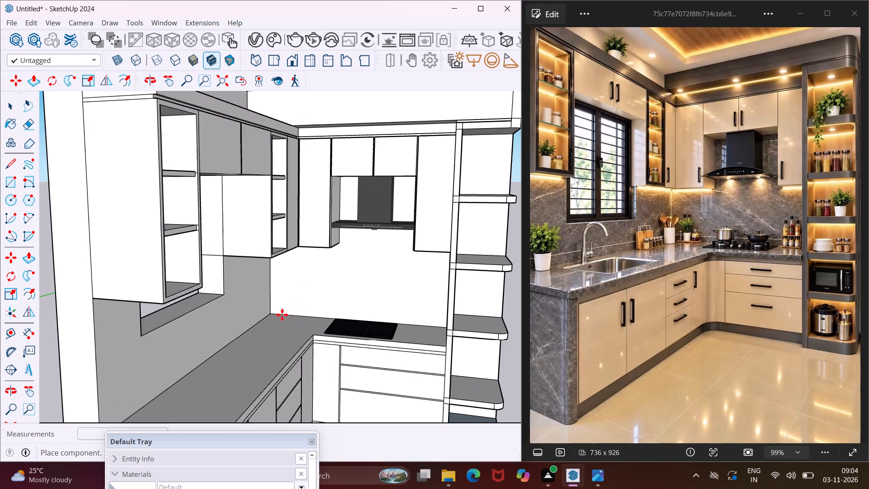
pyautogui.scroll(3, 282, 315)
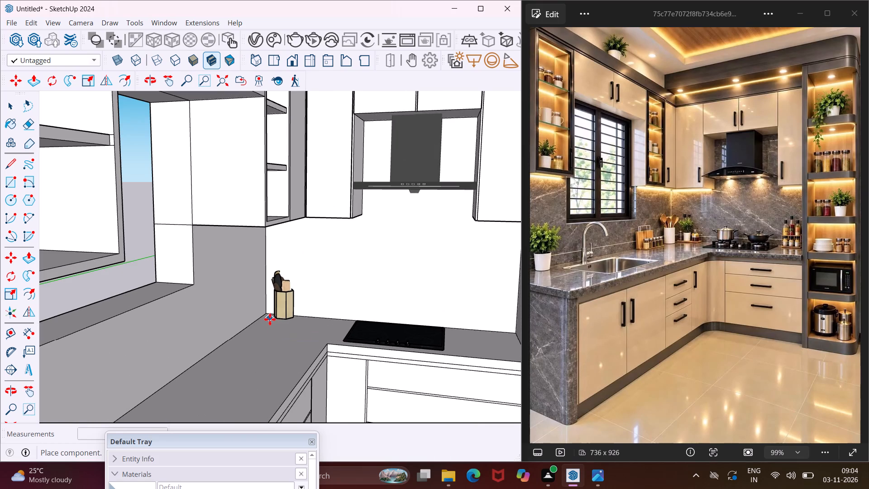
pyautogui.scroll(3, 270, 319)
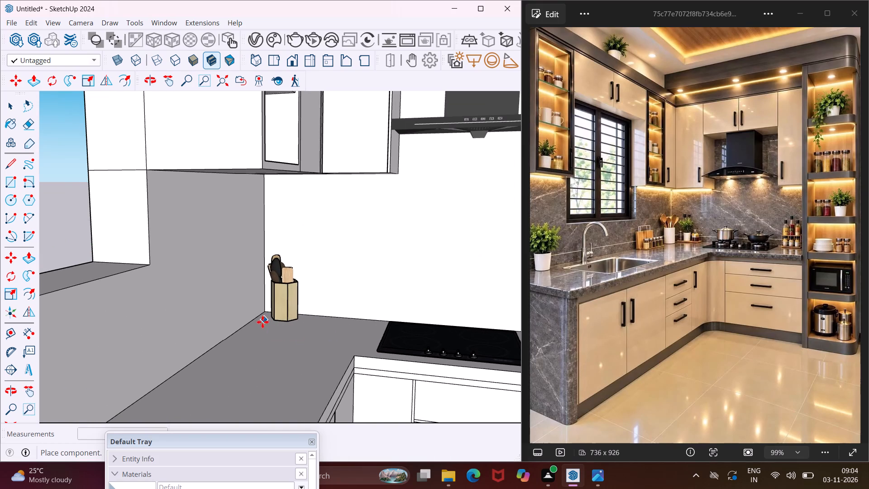
pyautogui.click(234, 337)
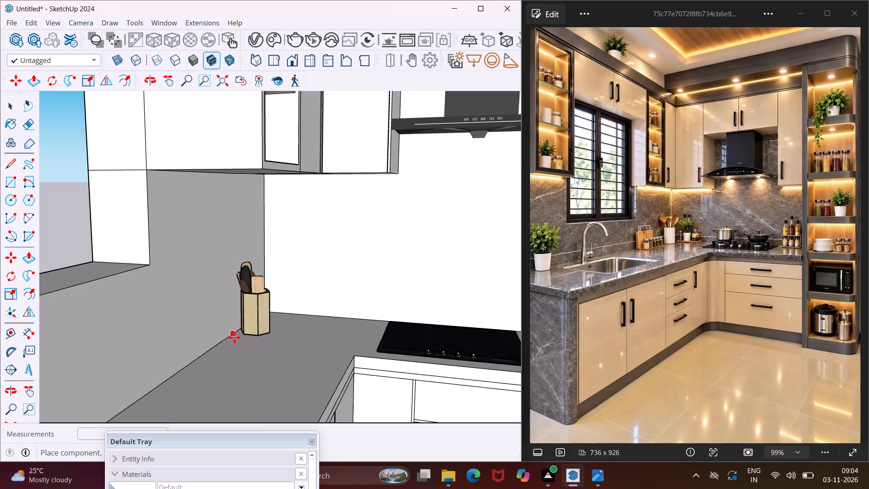
pyautogui.press('Escape')
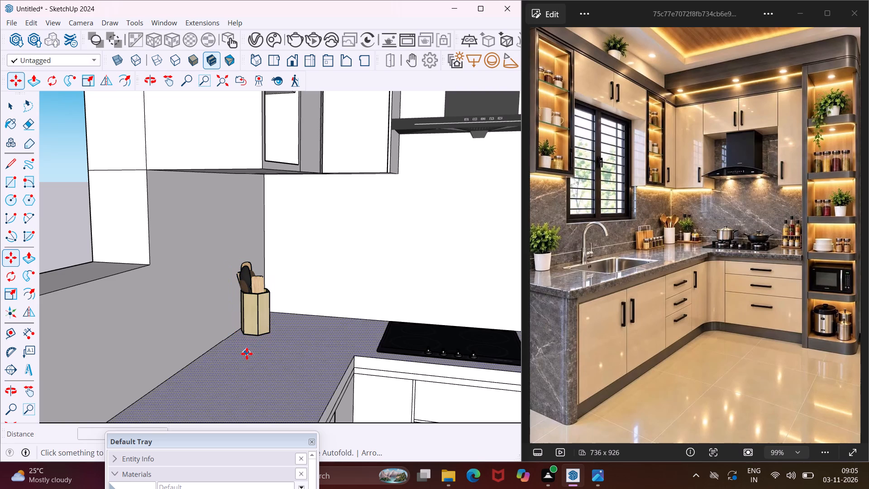
# Reopen 3D Warehouse and browse the utensils results for more countertop accessories matching the reference photo.
pyautogui.click(158, 22)
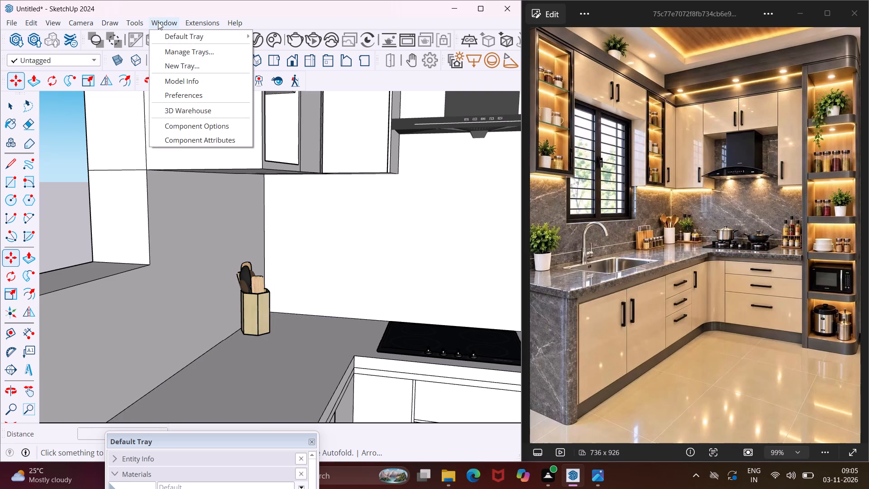
pyautogui.click(178, 113)
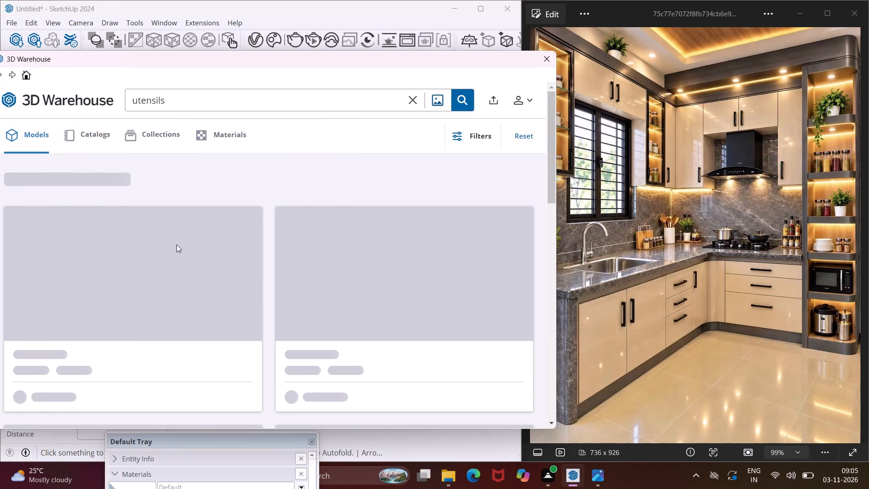
pyautogui.scroll(-6, 172, 253)
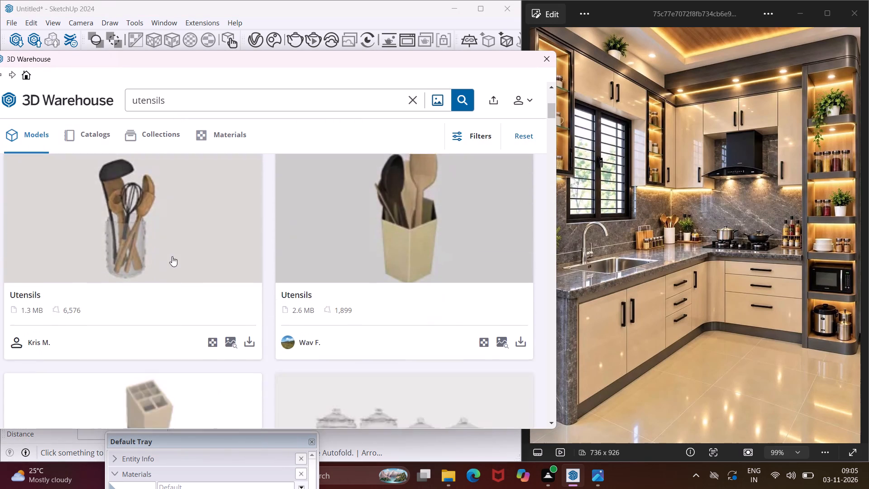
pyautogui.scroll(-8, 172, 256)
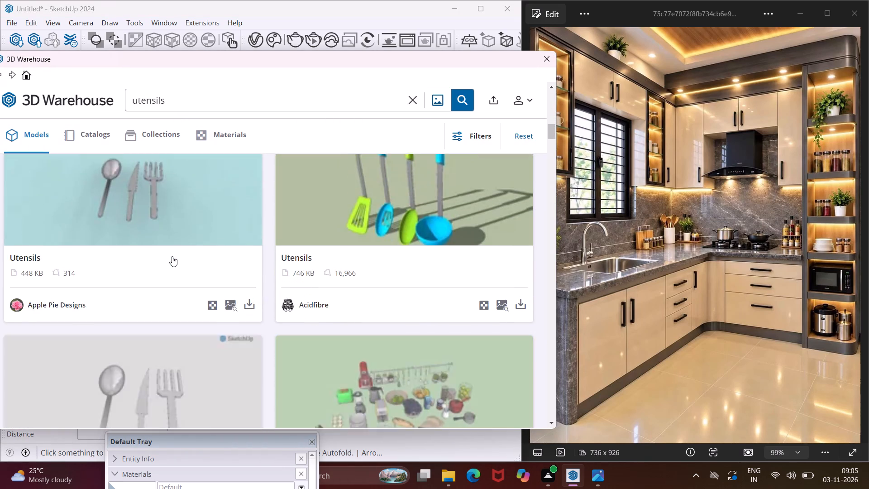
pyautogui.scroll(-10, 172, 256)
pyautogui.scroll(4, 172, 256)
pyautogui.scroll(-3, 172, 256)
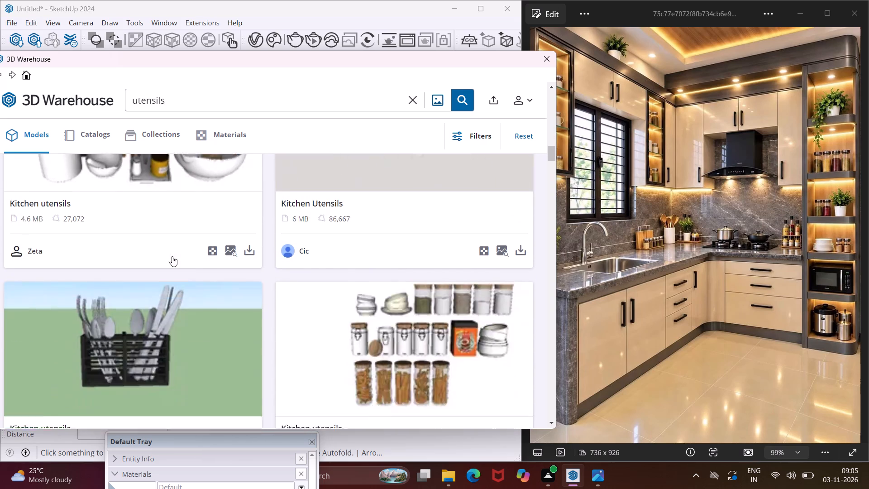
pyautogui.scroll(-3, 172, 256)
pyautogui.scroll(1, 172, 256)
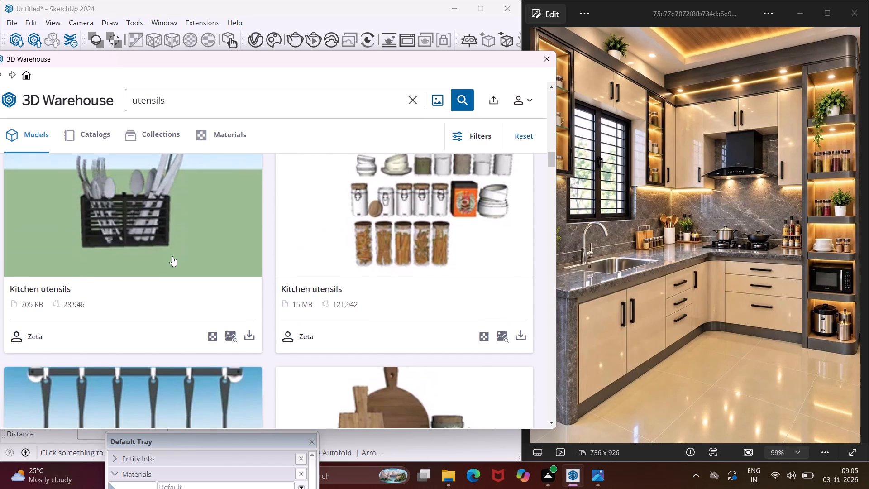
pyautogui.scroll(-3, 172, 256)
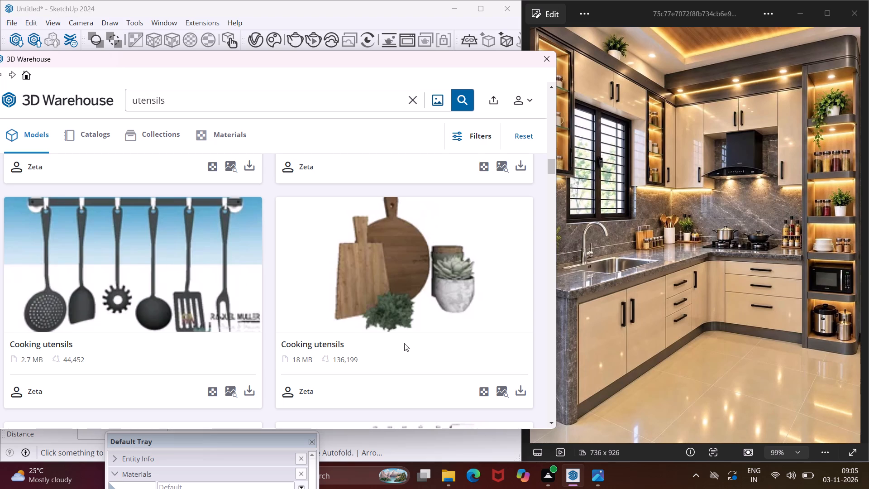
# Load the Cooking utensils model with cutting boards and potted plants, and place it on the countertop against the window wall near the corner.
pyautogui.click(519, 398)
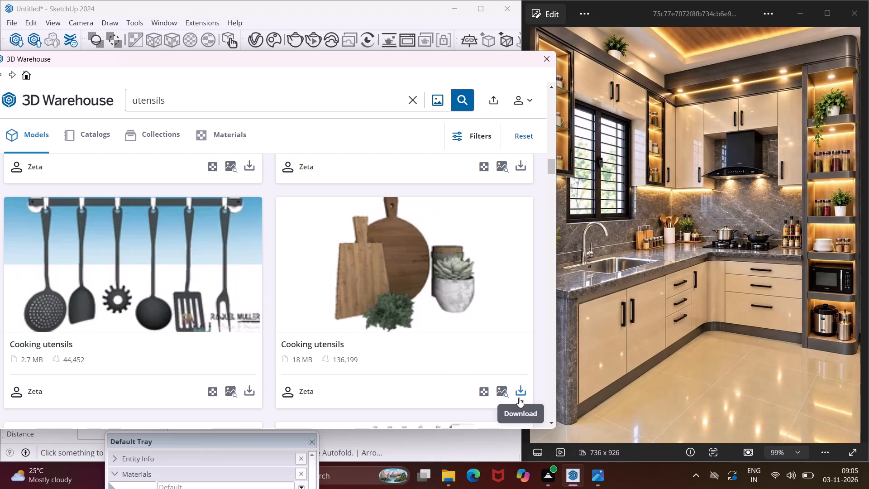
pyautogui.click(250, 251)
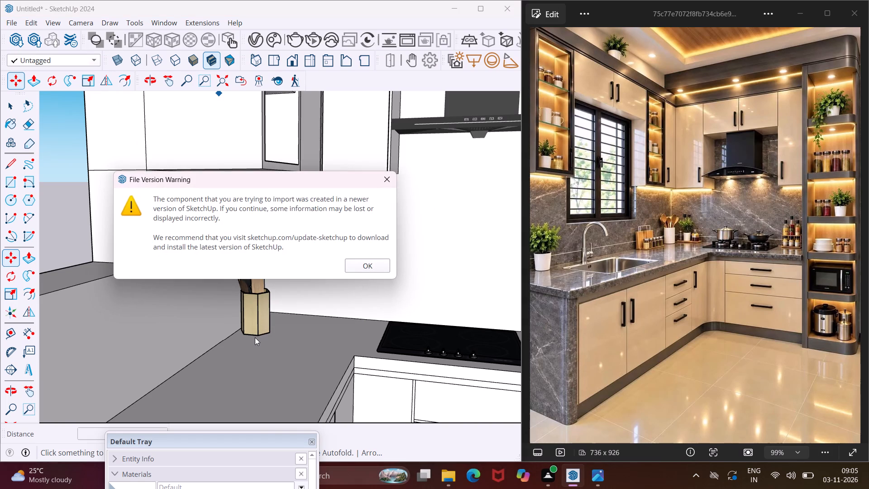
pyautogui.click(372, 270)
pyautogui.scroll(-3, 255, 358)
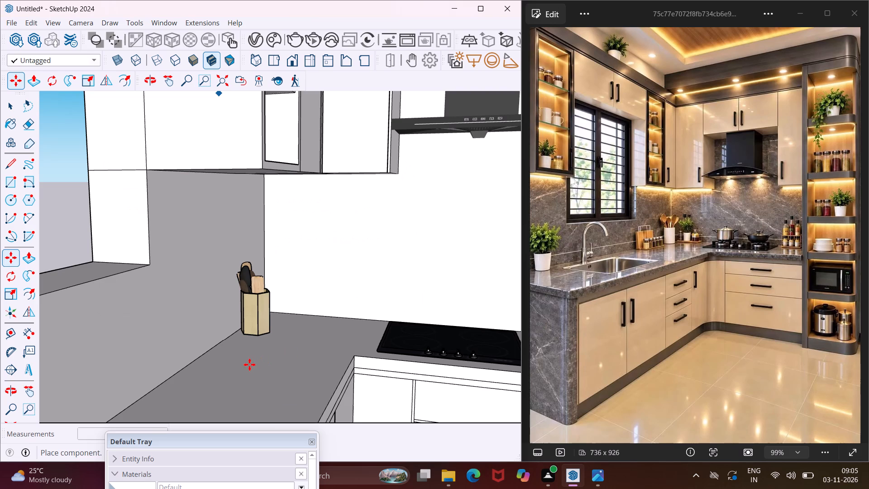
pyautogui.scroll(-9, 249, 364)
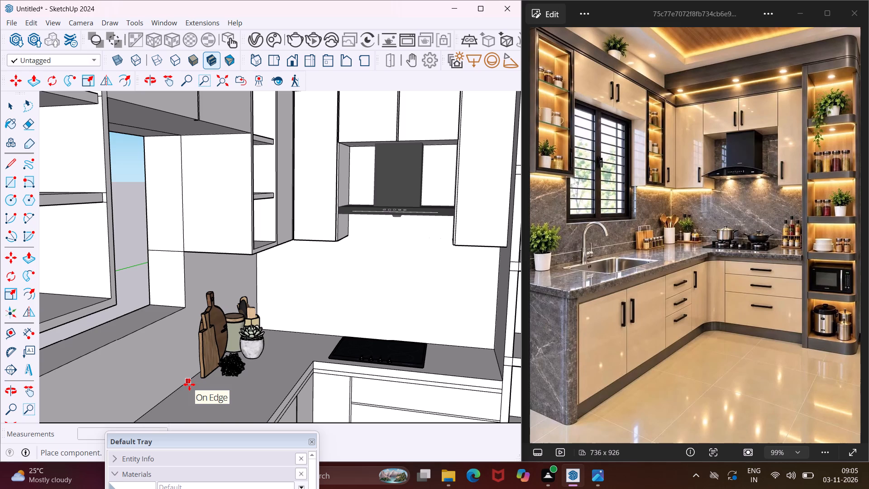
pyautogui.click(189, 384)
pyautogui.scroll(-4, 209, 385)
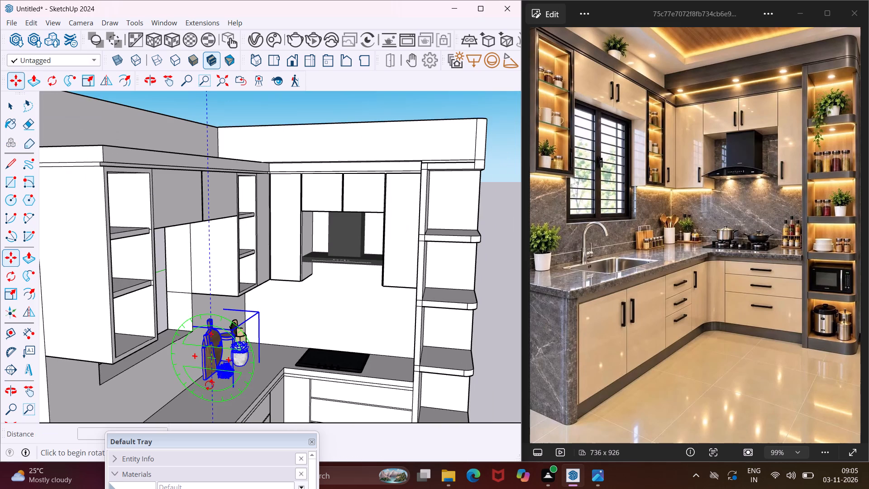
pyautogui.press('Escape')
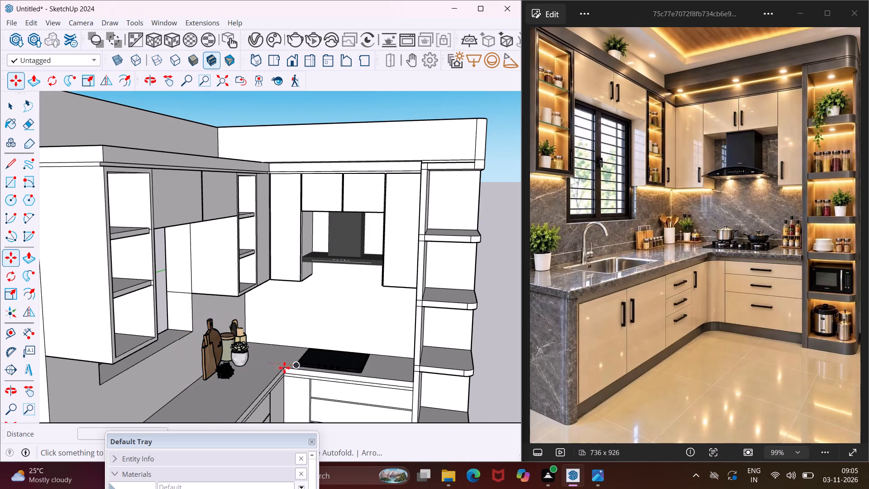
# Reopen 3D Warehouse and browse the utensils results for jars, bowls and containers.
pyautogui.click(166, 18)
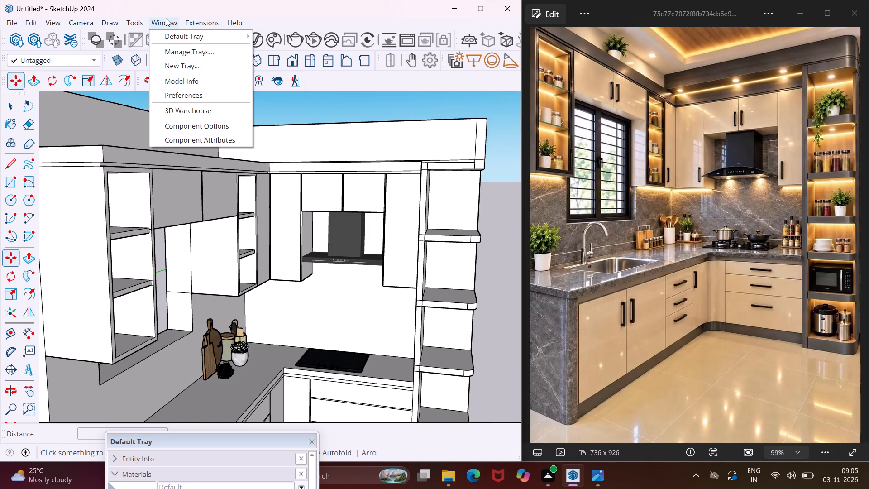
pyautogui.click(177, 109)
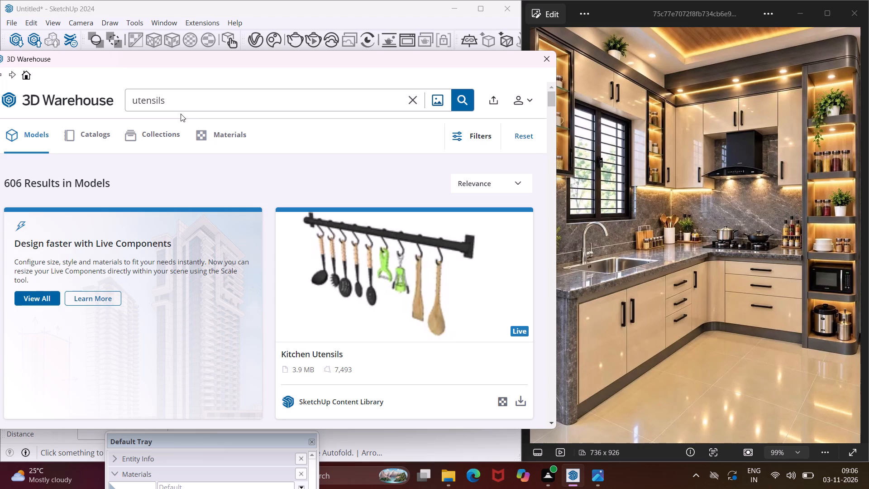
pyautogui.scroll(-6, 219, 188)
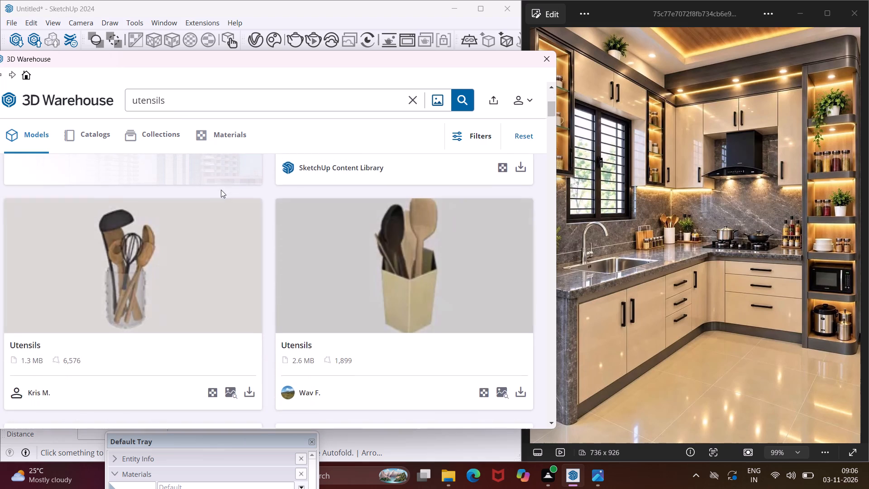
pyautogui.scroll(-12, 221, 190)
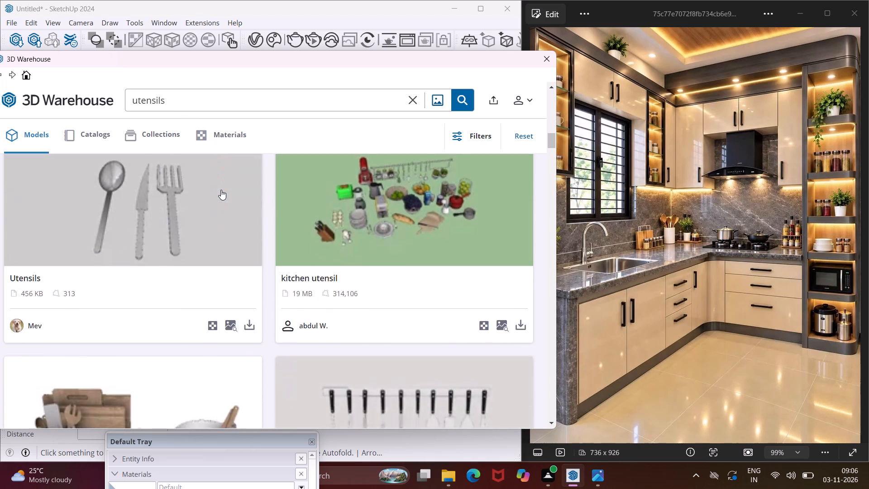
pyautogui.scroll(-7, 221, 190)
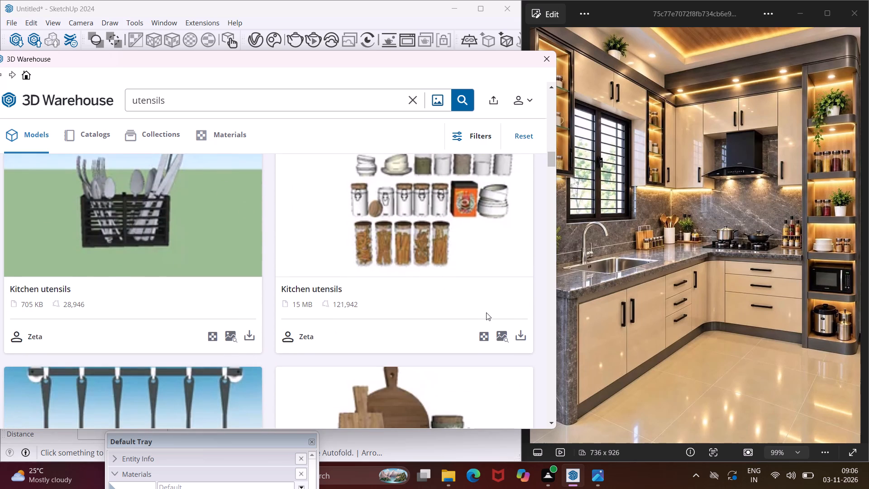
# Load the 15 MB Kitchen utensils model of jars and bowls directly into the model and place it outside the kitchen beside the open shelf unit.
pyautogui.click(520, 335)
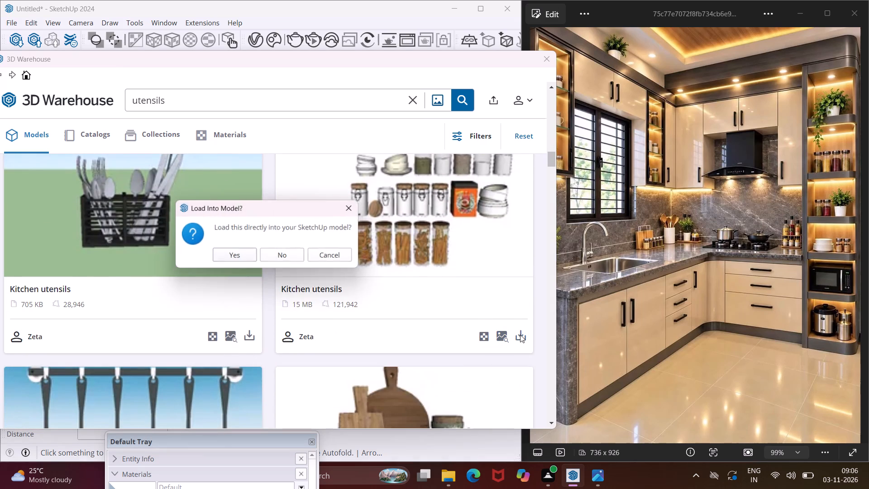
pyautogui.click(242, 258)
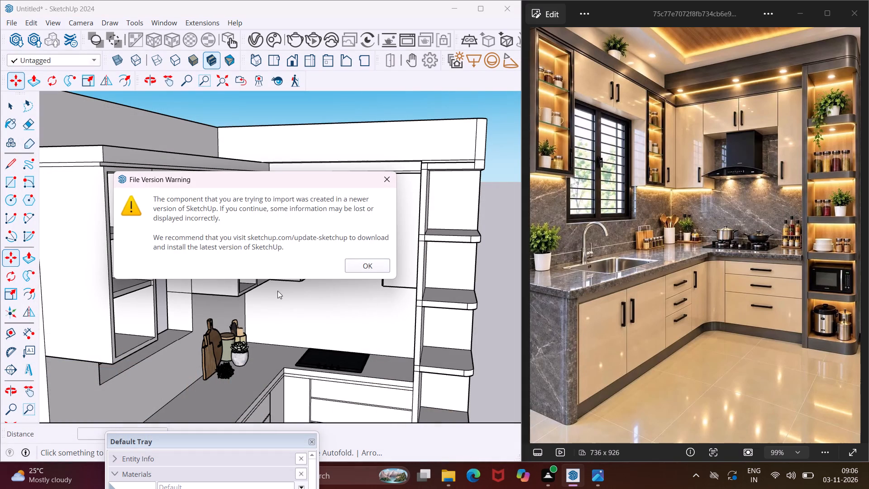
pyautogui.click(363, 265)
pyautogui.scroll(-6, 158, 326)
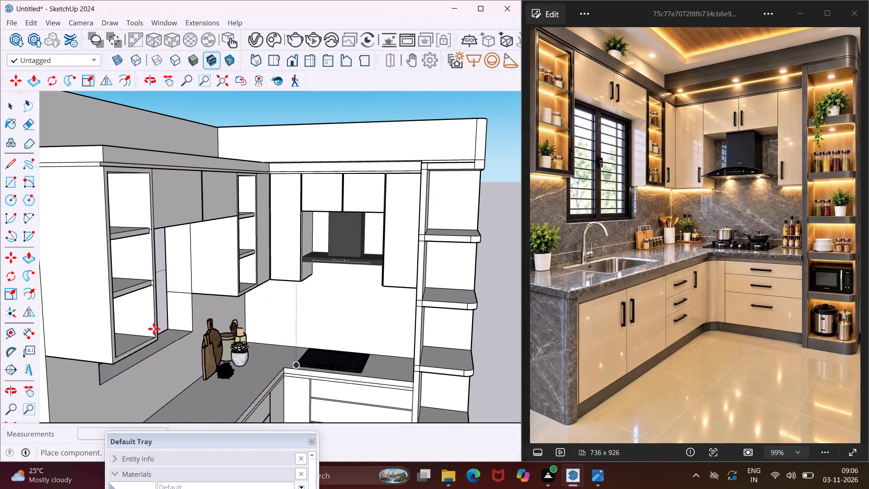
pyautogui.scroll(-12, 123, 331)
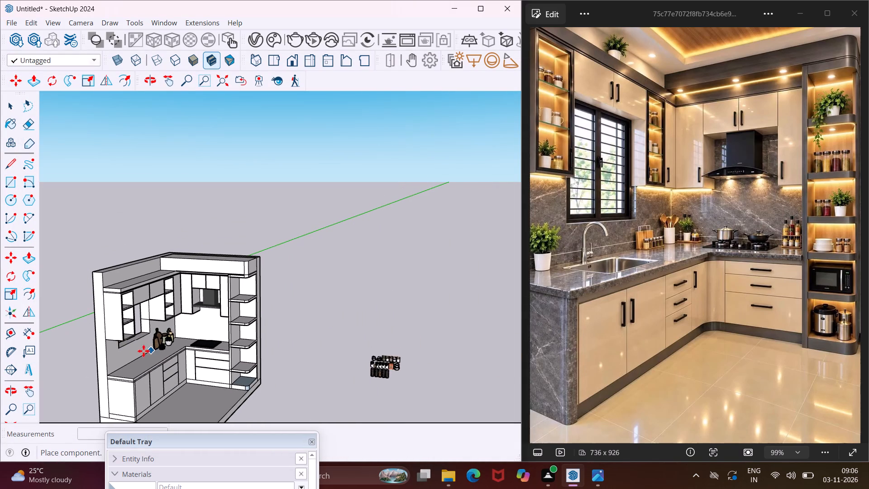
pyautogui.click(50, 384)
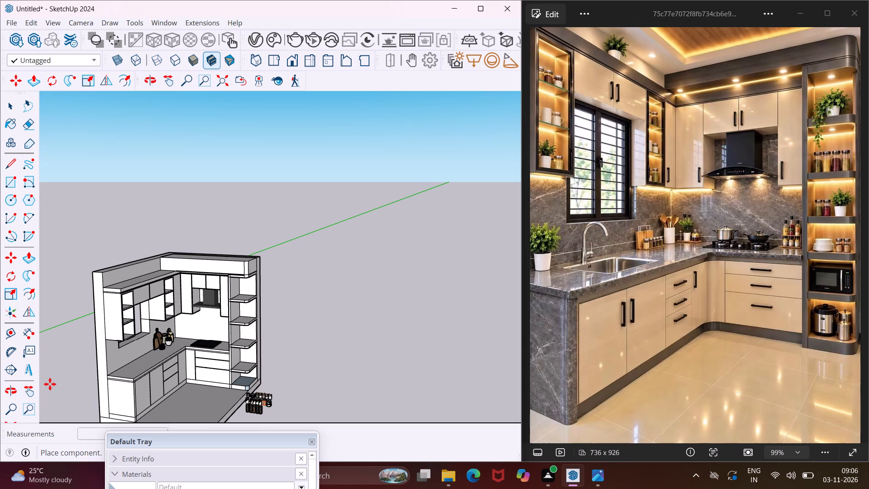
pyautogui.scroll(5, 261, 412)
pyautogui.moveTo(262, 412); pyautogui.dragTo(274, 379, button='middle')
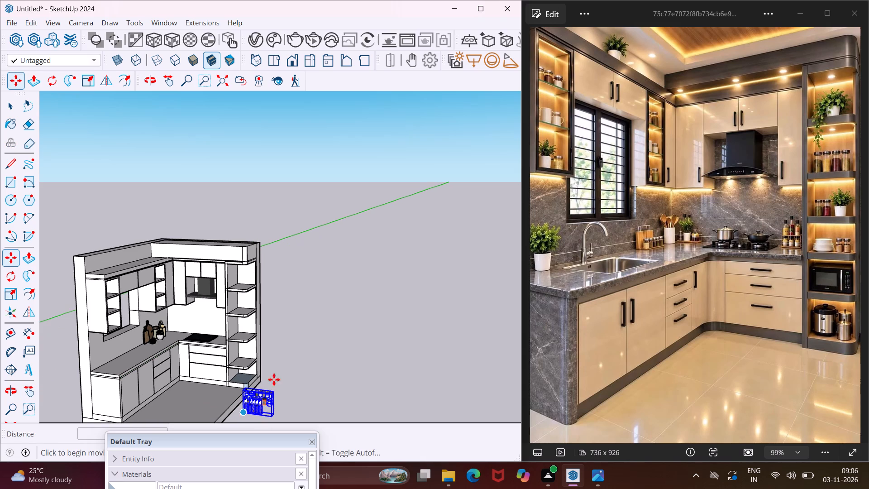
pyautogui.moveTo(274, 379); pyautogui.dragTo(341, 279, button='middle')
pyautogui.moveTo(294, 336); pyautogui.dragTo(289, 373, button='middle')
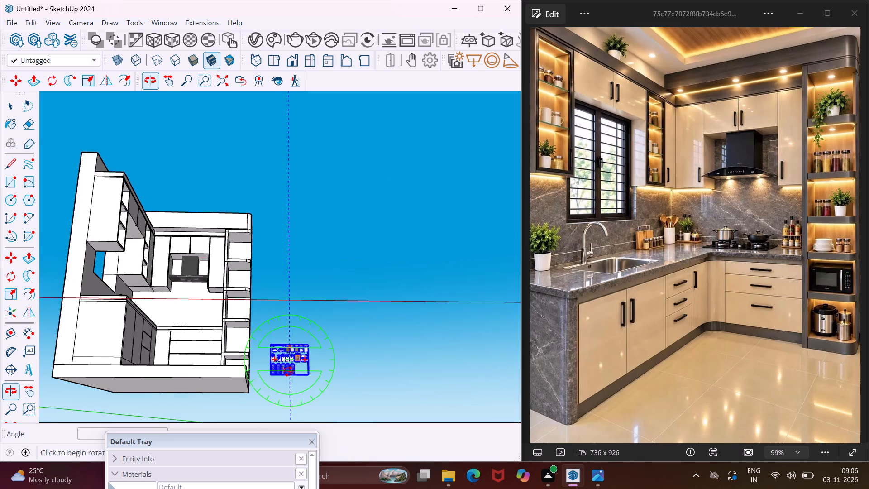
pyautogui.scroll(4, 286, 367)
pyautogui.moveTo(288, 365); pyautogui.dragTo(281, 405, button='middle')
pyautogui.press('Escape')
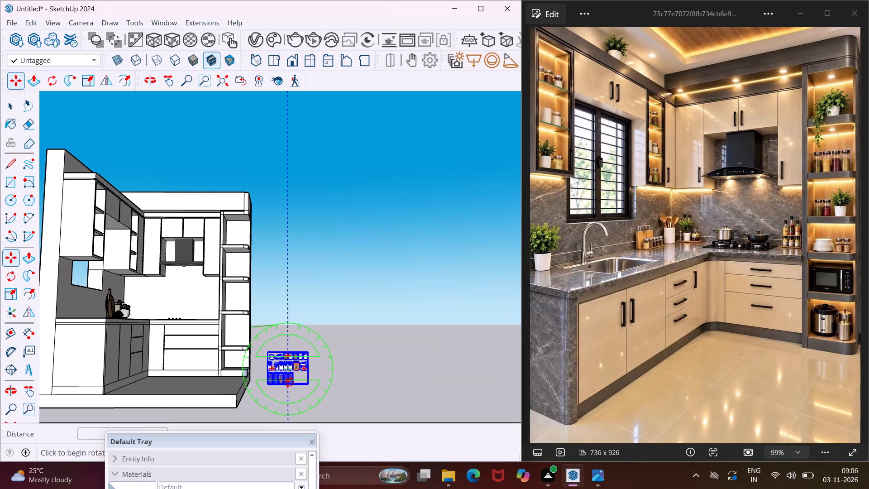
# Inside the imported jars-and-bowls group, copy the last two tall jars of the bottom row onto a shelf of the open shelf unit.
pyautogui.press('space')
pyautogui.scroll(19, 289, 382)
pyautogui.scroll(4, 289, 382)
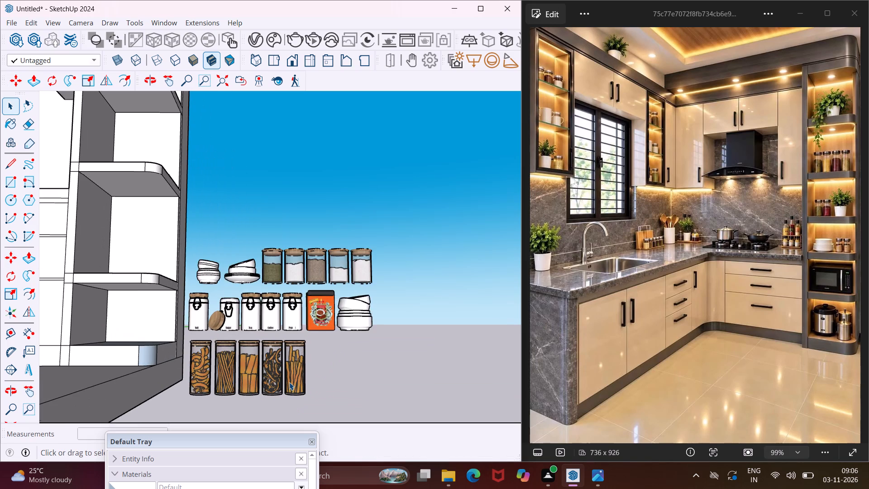
pyautogui.scroll(1, 289, 382)
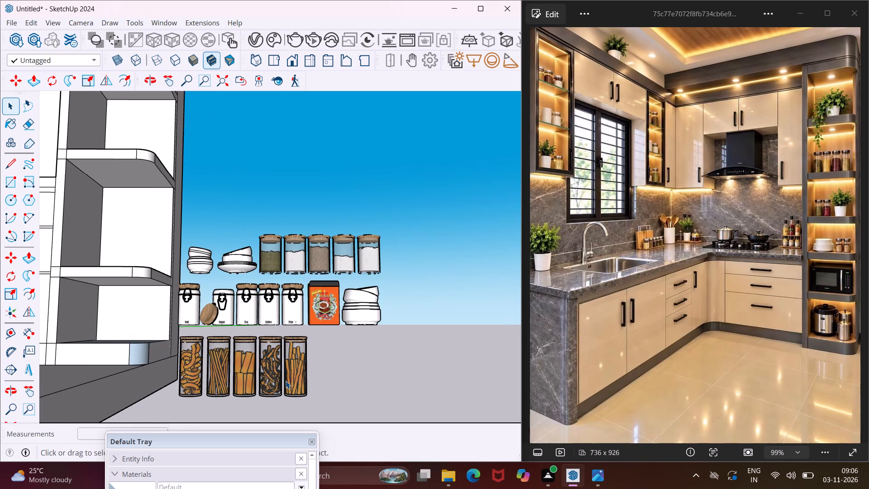
pyautogui.click(286, 381)
pyautogui.doubleClick(282, 381)
pyautogui.click(276, 384)
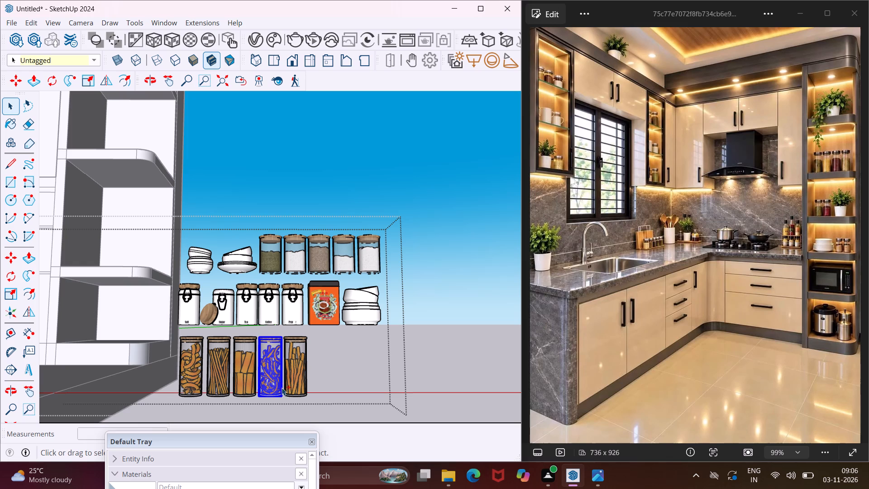
pyautogui.keyDown('ctrl'); pyautogui.click(301, 387); pyautogui.keyUp('ctrl')
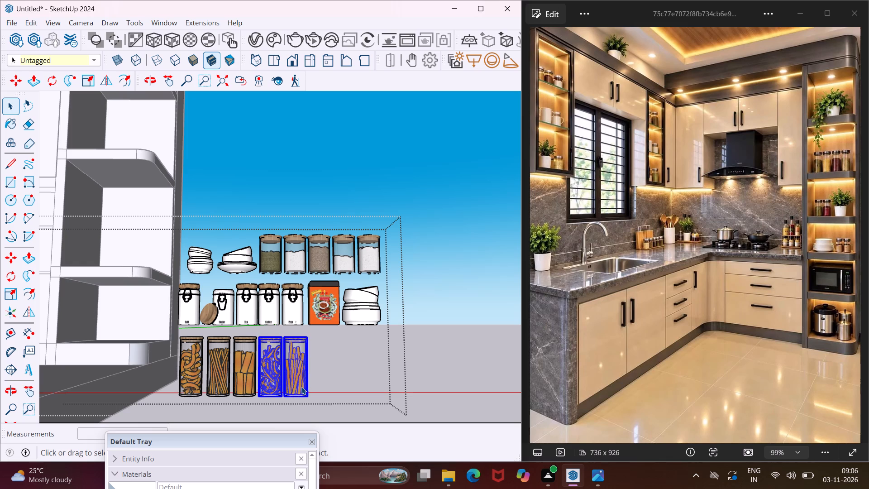
pyautogui.press('m')
pyautogui.scroll(6, 302, 388)
pyautogui.click(309, 397)
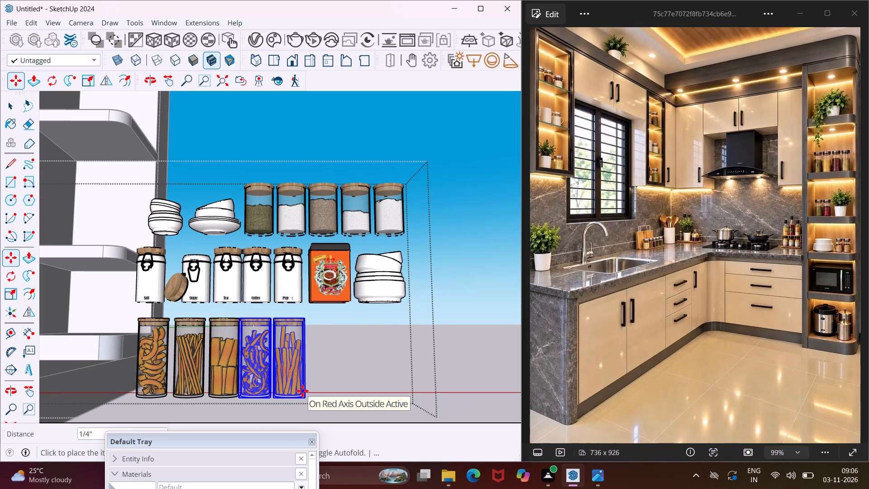
pyautogui.scroll(-15, 245, 405)
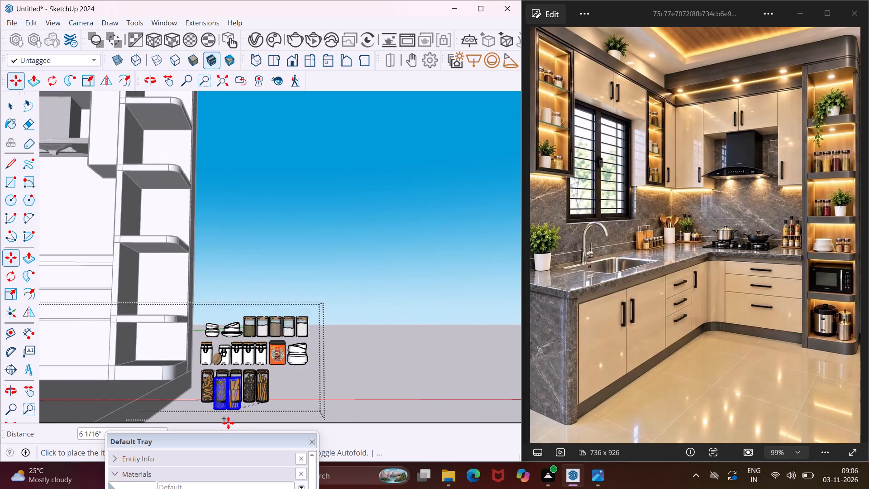
pyautogui.scroll(-7, 226, 423)
pyautogui.scroll(-5, 215, 389)
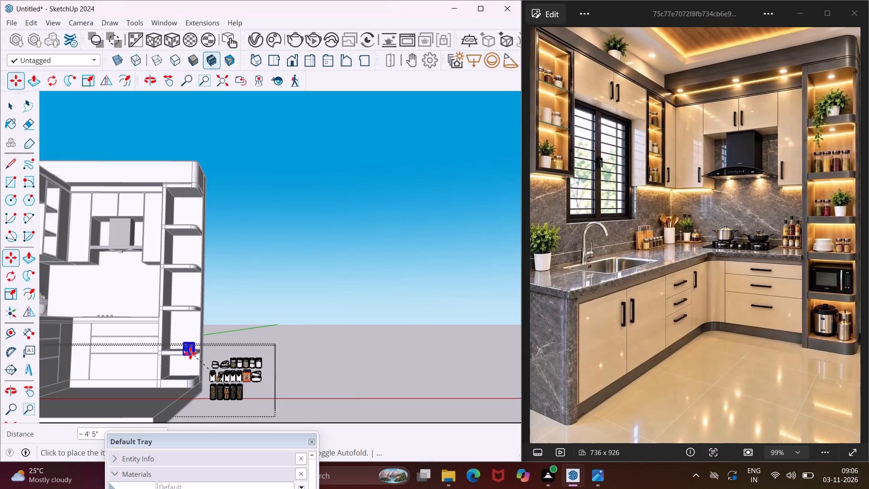
pyautogui.scroll(-1, 170, 289)
pyautogui.moveTo(170, 289); pyautogui.dragTo(176, 343, button='middle')
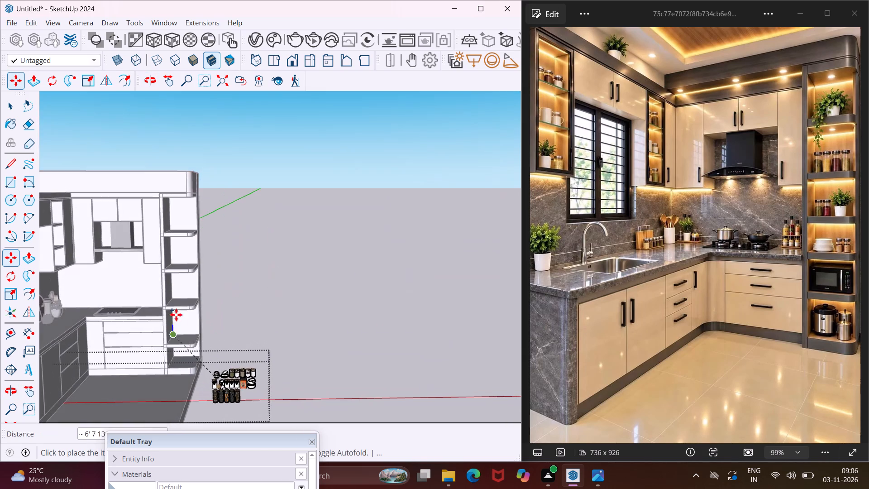
pyautogui.scroll(15, 172, 267)
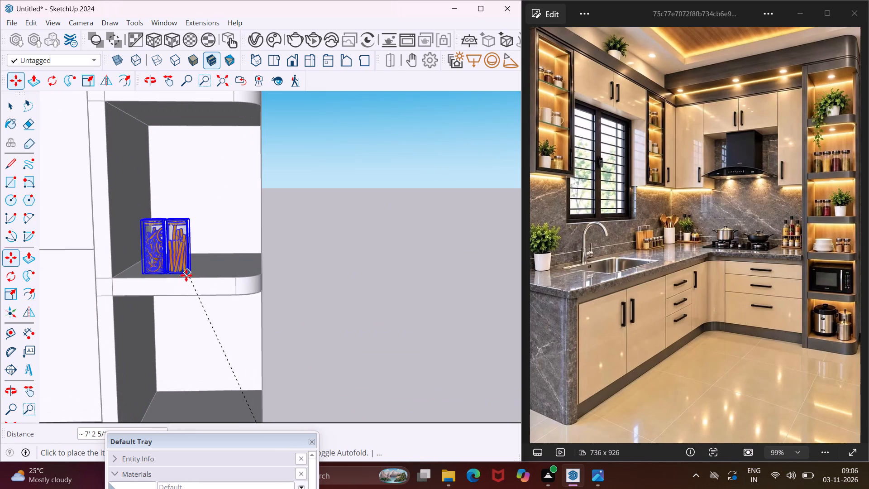
pyautogui.scroll(1, 186, 268)
pyautogui.moveTo(186, 267); pyautogui.dragTo(159, 327, button='middle')
pyautogui.scroll(4, 182, 294)
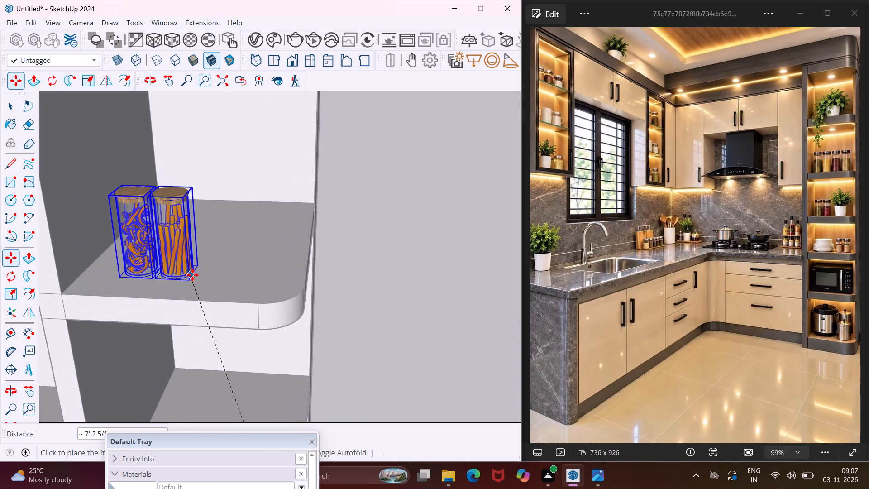
pyautogui.click(198, 264)
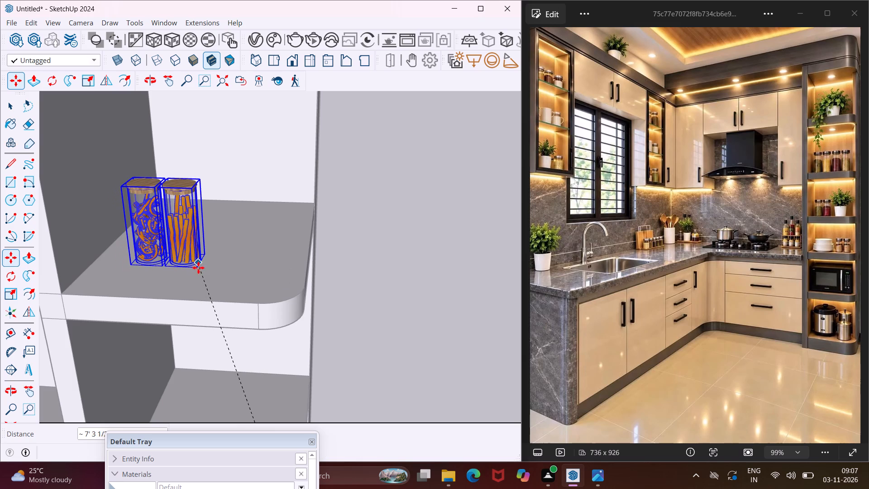
# Scale the two copied jars on the open shelf.
pyautogui.scroll(-5, 199, 272)
pyautogui.moveTo(192, 283); pyautogui.dragTo(223, 249, button='middle')
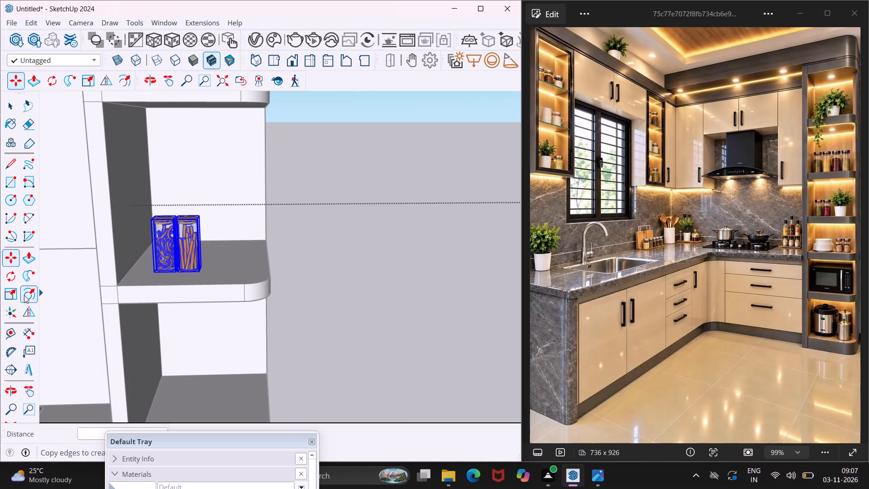
pyautogui.click(18, 289)
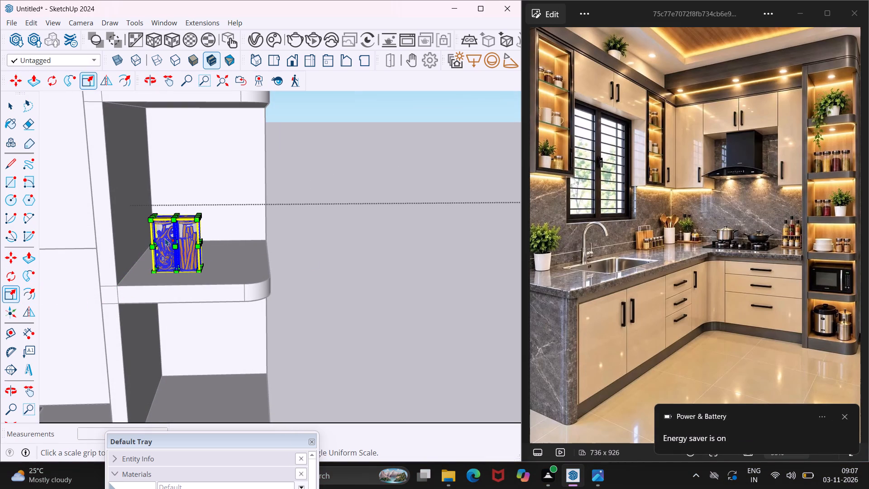
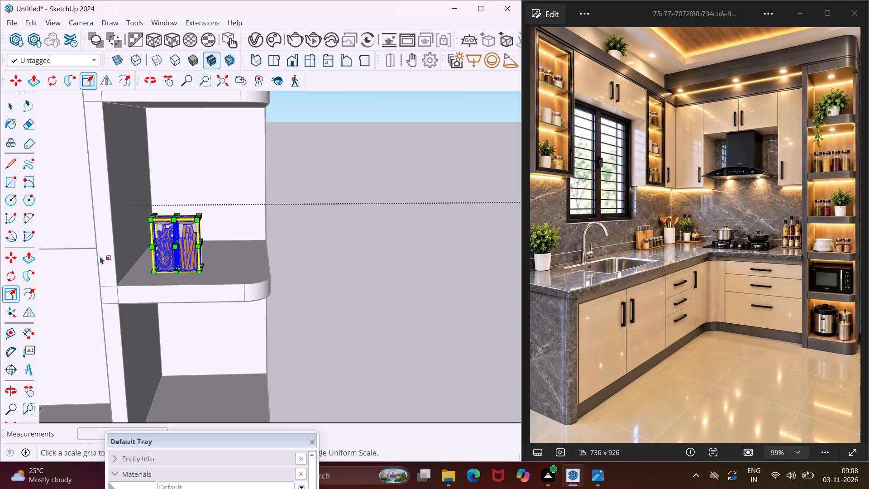
# Scale the pair of pasta jars on the open end shelf uniformly by about 1.39.
pyautogui.scroll(1, 134, 223)
pyautogui.moveTo(131, 224); pyautogui.dragTo(153, 310, button='middle')
pyautogui.scroll(3, 159, 266)
pyautogui.click(156, 269)
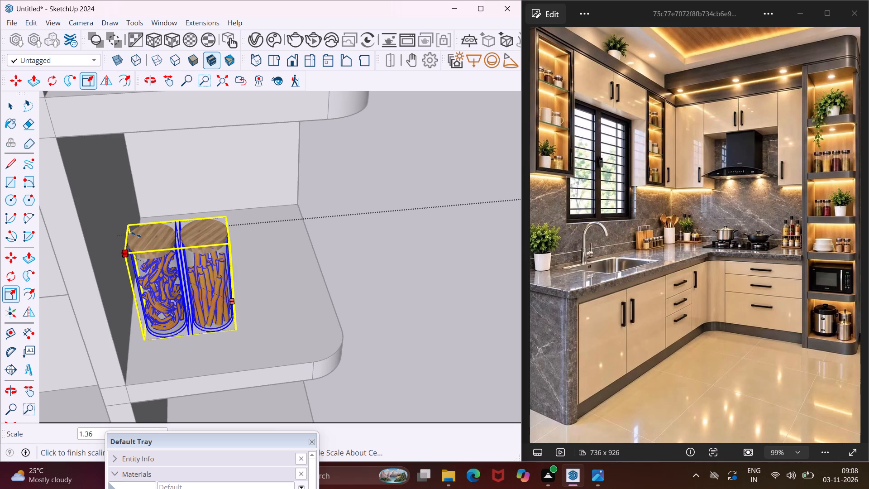
pyautogui.click(134, 232)
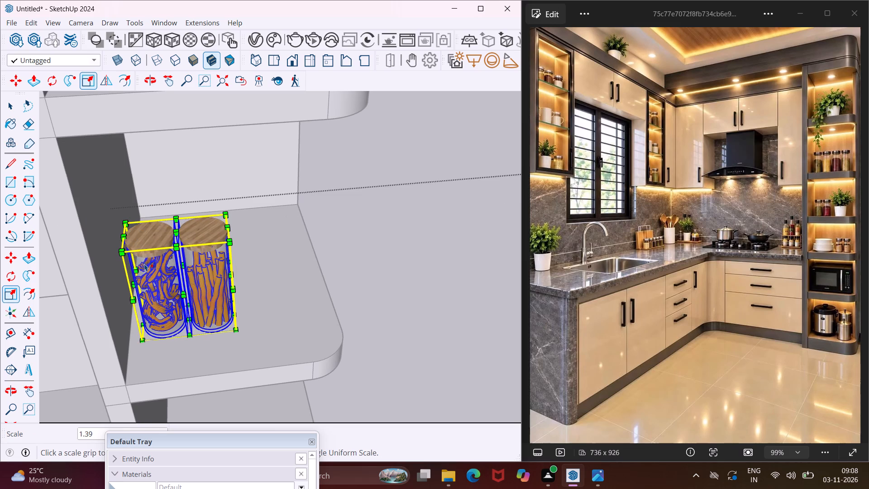
pyautogui.moveTo(144, 264); pyautogui.dragTo(170, 173, button='middle')
pyautogui.scroll(-5, 177, 220)
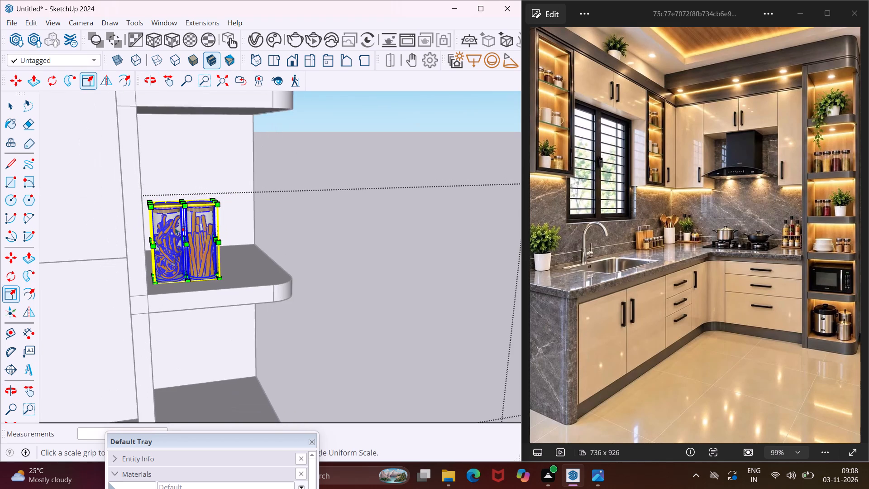
pyautogui.scroll(-1, 175, 227)
pyautogui.press('Escape')
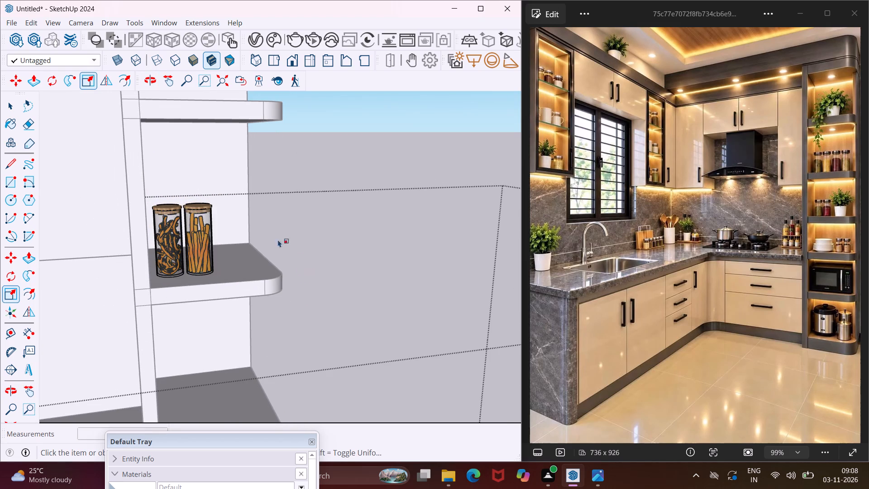
pyautogui.scroll(-6, 201, 225)
pyautogui.scroll(-10, 165, 232)
pyautogui.press('space')
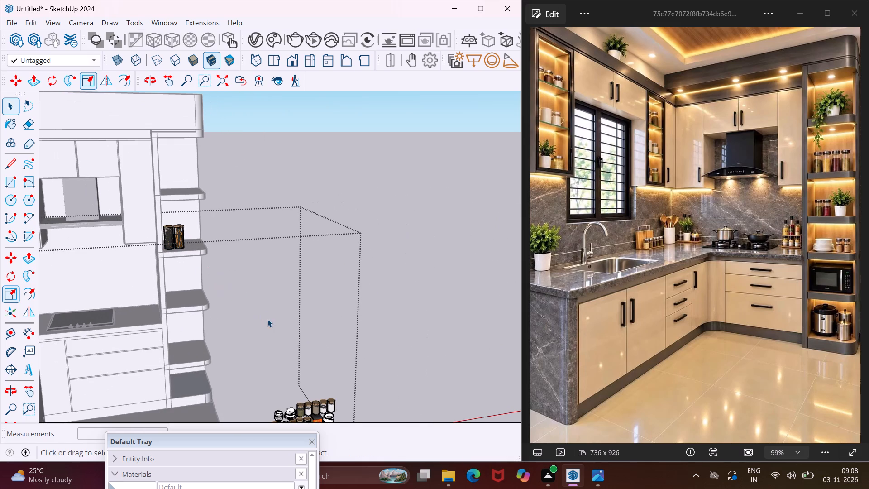
# Copy the four adjacent glass jars from the back row of the loose kitchenware onto the shelf above the pasta jars.
pyautogui.scroll(-10, 241, 260)
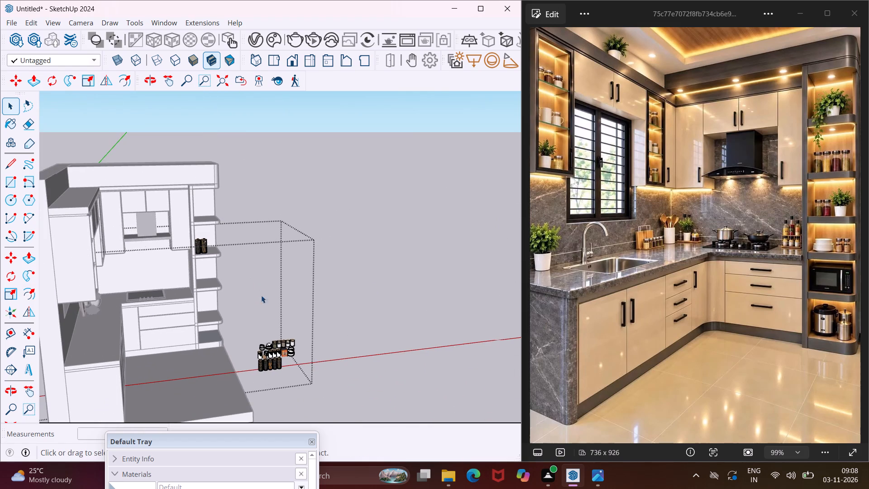
pyautogui.scroll(10, 284, 366)
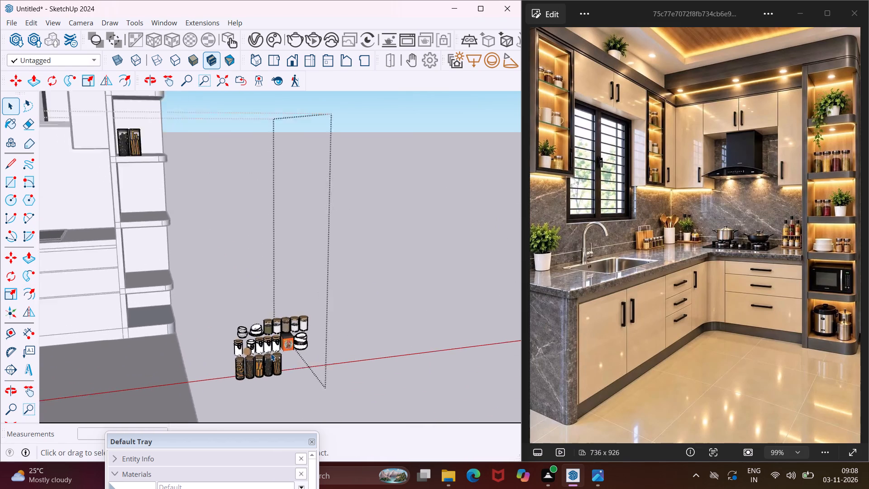
pyautogui.scroll(10, 271, 353)
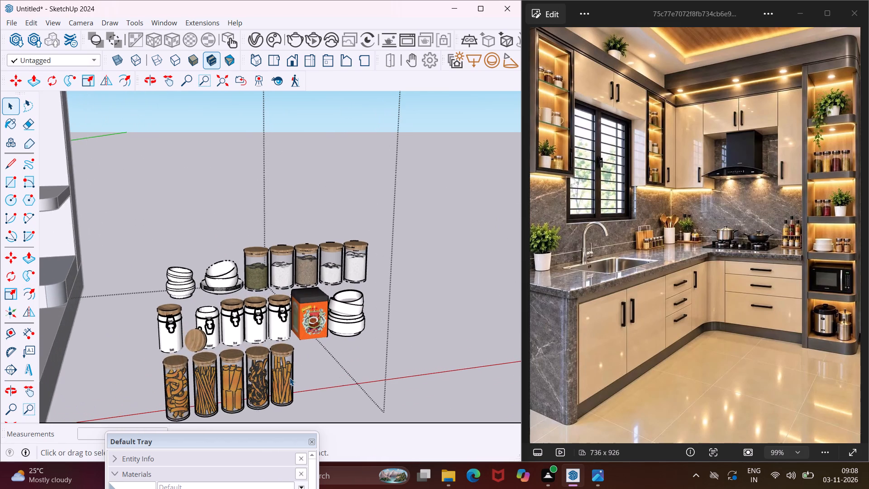
pyautogui.moveTo(290, 378); pyautogui.dragTo(275, 347, button='middle')
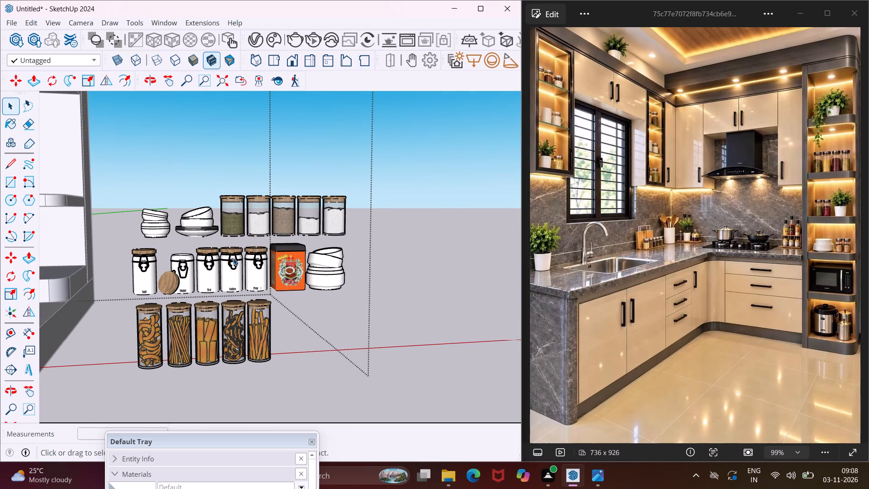
pyautogui.keyDown('ctrl'); pyautogui.click(231, 218); pyautogui.keyUp('ctrl')
pyautogui.keyDown('ctrl'); pyautogui.click(247, 222); pyautogui.keyUp('ctrl')
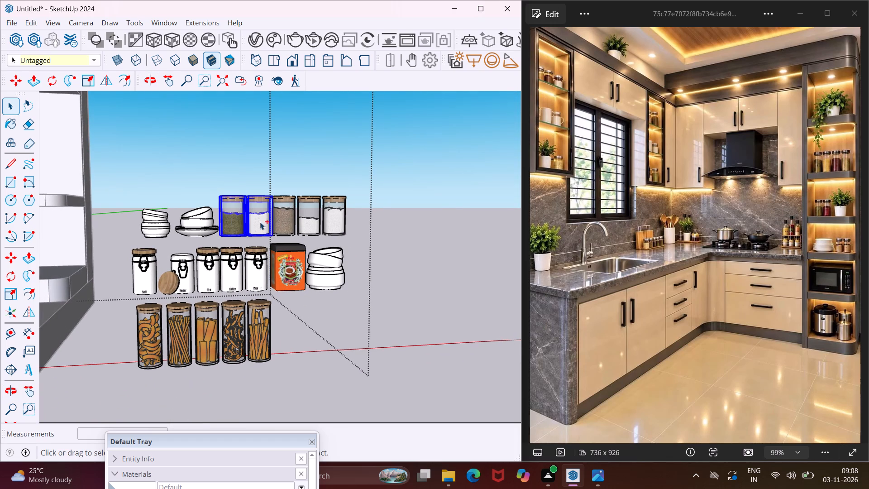
pyautogui.keyDown('ctrl'); pyautogui.click(280, 218); pyautogui.keyUp('ctrl')
pyautogui.keyDown('ctrl'); pyautogui.click(301, 219); pyautogui.keyUp('ctrl')
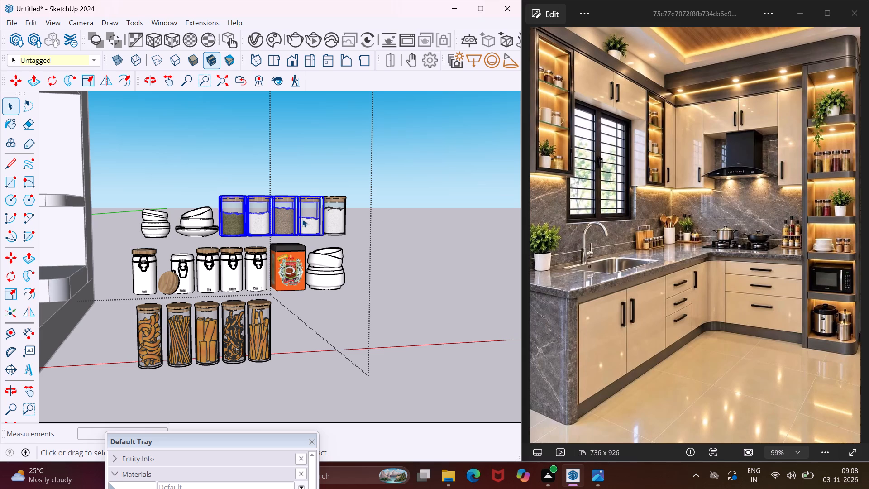
pyautogui.press('m')
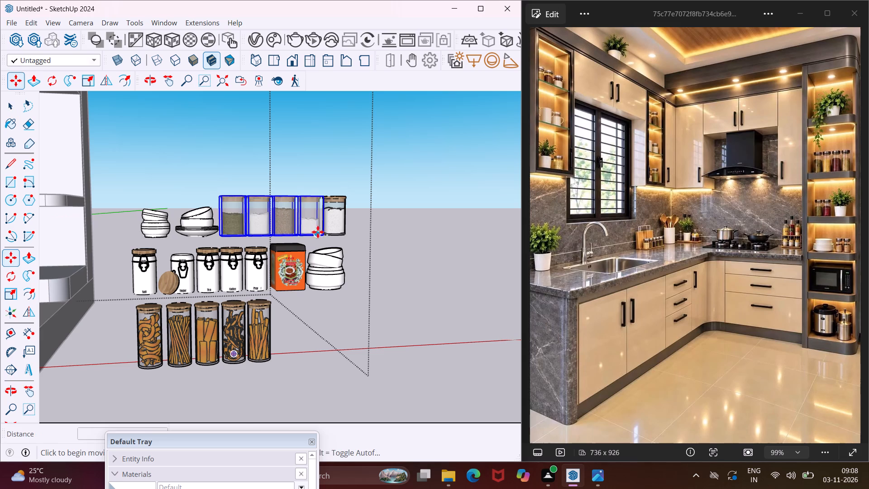
pyautogui.scroll(6, 318, 232)
pyautogui.click(324, 237)
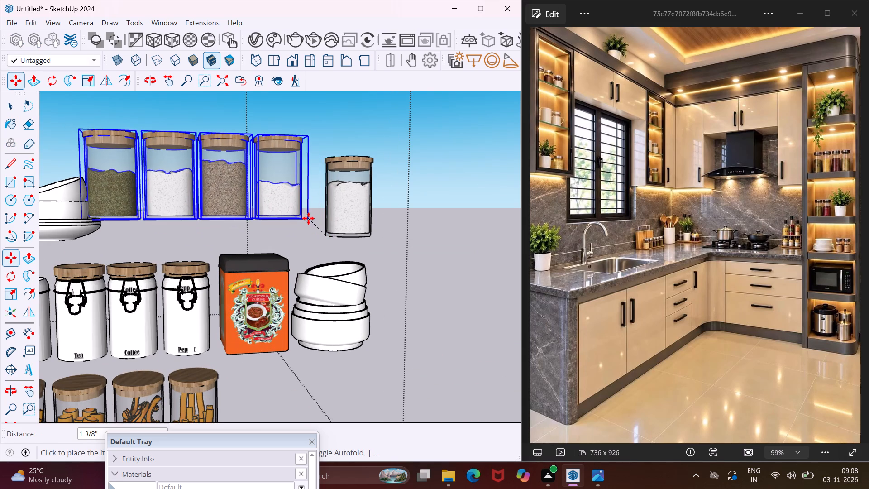
pyautogui.scroll(-11, 308, 218)
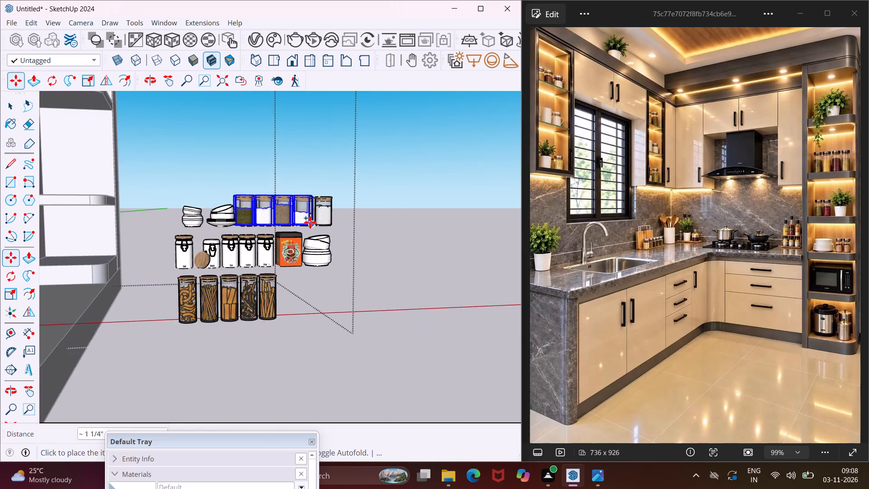
pyautogui.scroll(-7, 310, 222)
pyautogui.moveTo(300, 199); pyautogui.dragTo(306, 286, button='middle')
pyautogui.scroll(-3, 306, 286)
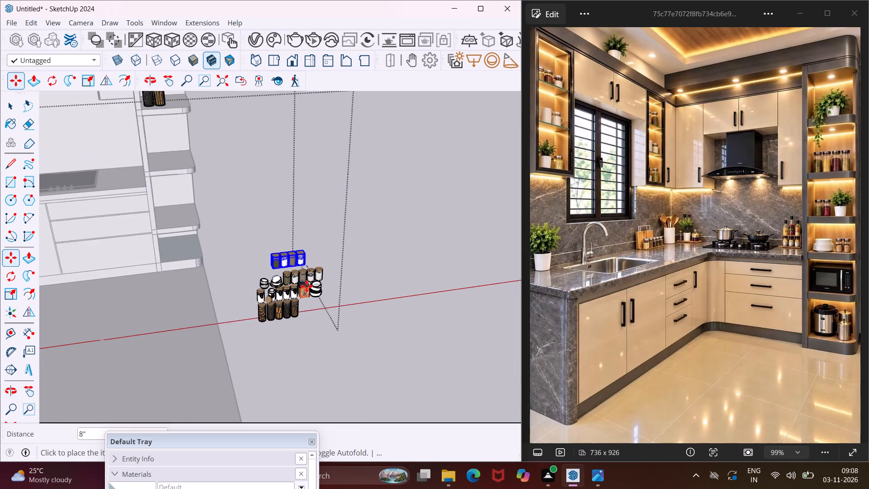
pyautogui.scroll(-5, 306, 286)
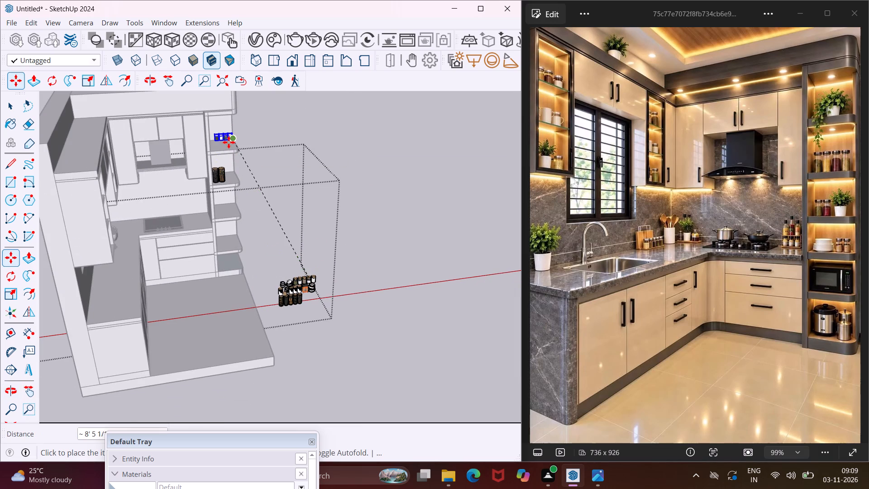
pyautogui.scroll(9, 229, 142)
pyautogui.moveTo(229, 142); pyautogui.dragTo(207, 148, button='middle')
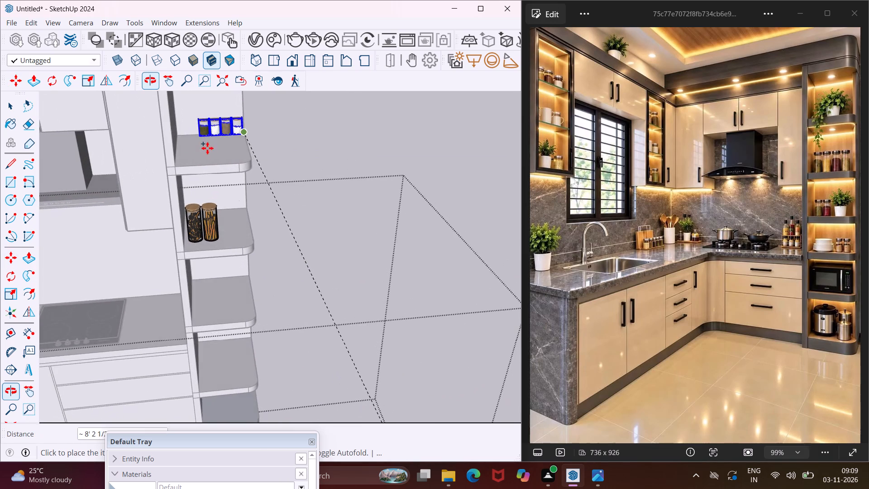
pyautogui.scroll(7, 207, 149)
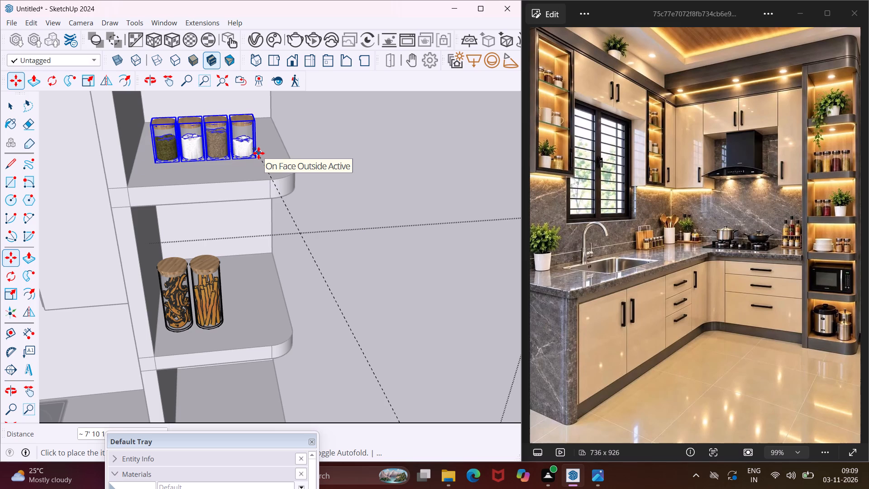
pyautogui.click(261, 153)
# Scale the four copied jars uniformly from their upper corners in two passes, the second by about 1.06.
pyautogui.scroll(-2, 266, 169)
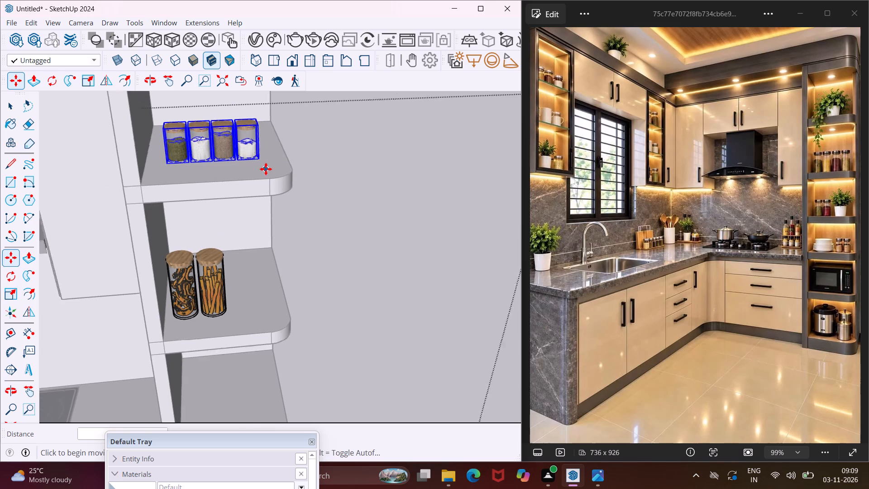
pyautogui.scroll(-2, 266, 169)
pyautogui.moveTo(266, 169); pyautogui.dragTo(246, 134, button='middle')
pyautogui.scroll(-3, 238, 148)
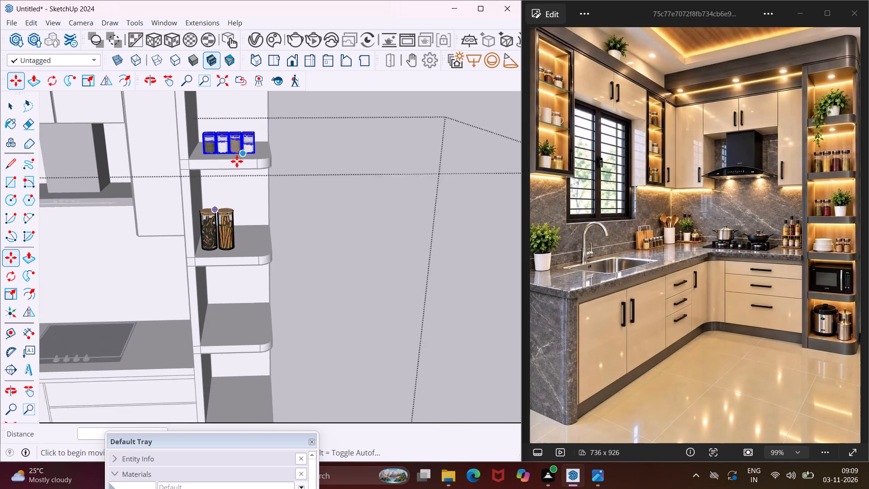
pyautogui.scroll(-1, 237, 161)
pyautogui.click(5, 296)
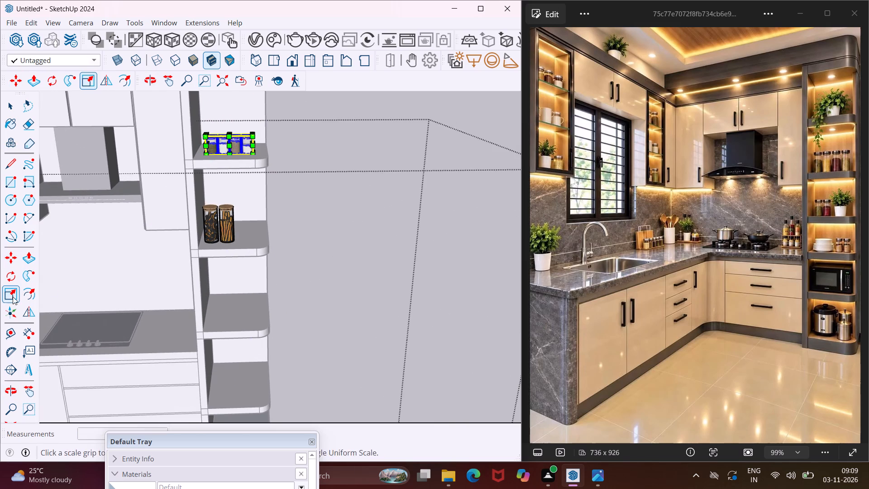
pyautogui.scroll(9, 185, 139)
pyautogui.scroll(1, 228, 134)
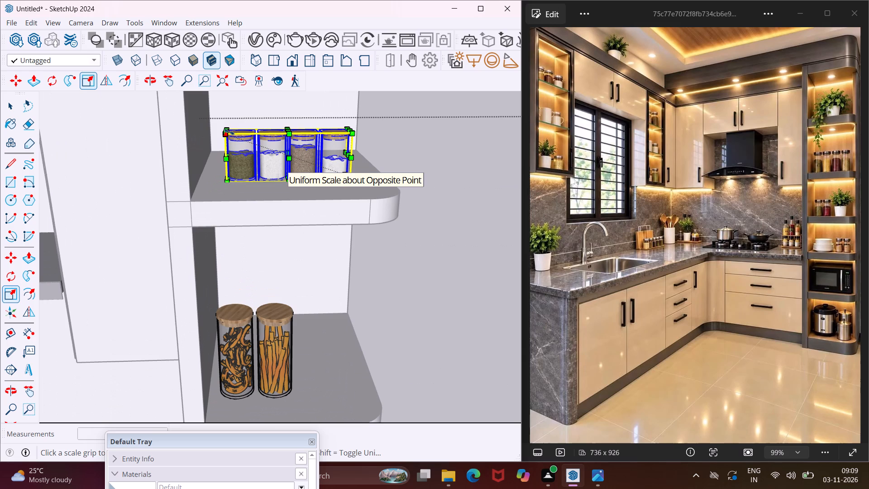
pyautogui.click(226, 137)
pyautogui.scroll(-3, 214, 118)
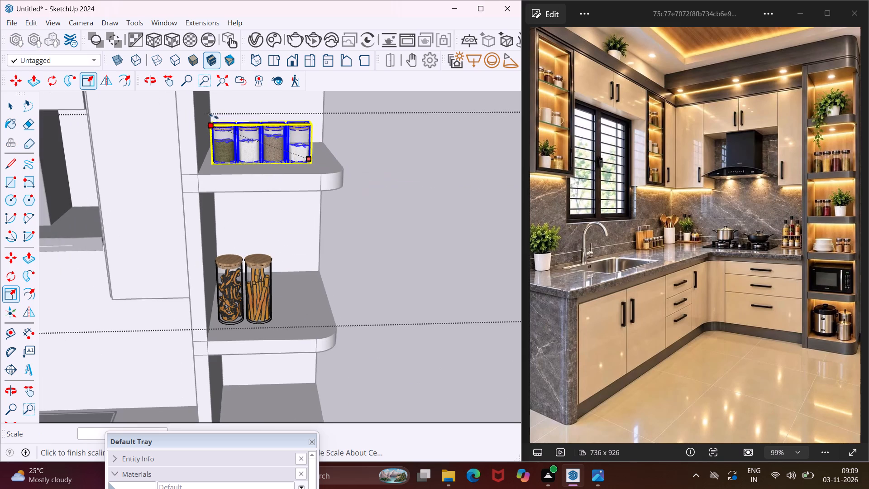
pyautogui.click(212, 112)
pyautogui.scroll(3, 291, 125)
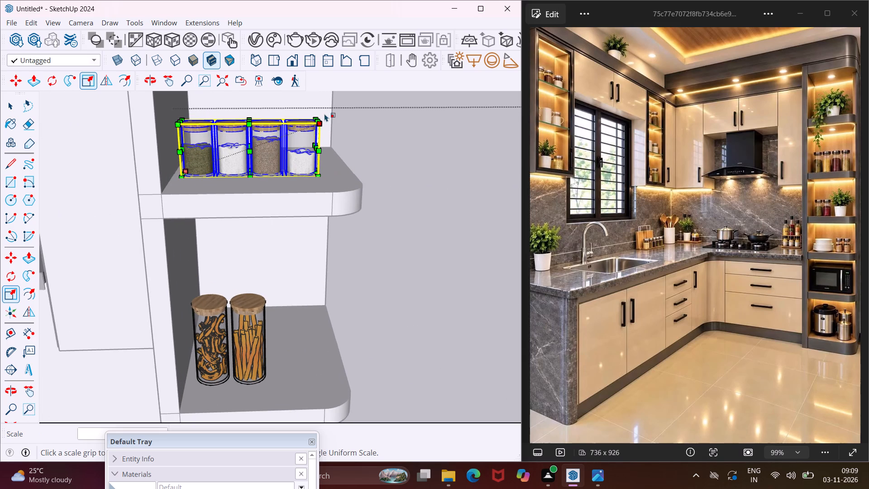
pyautogui.click(317, 125)
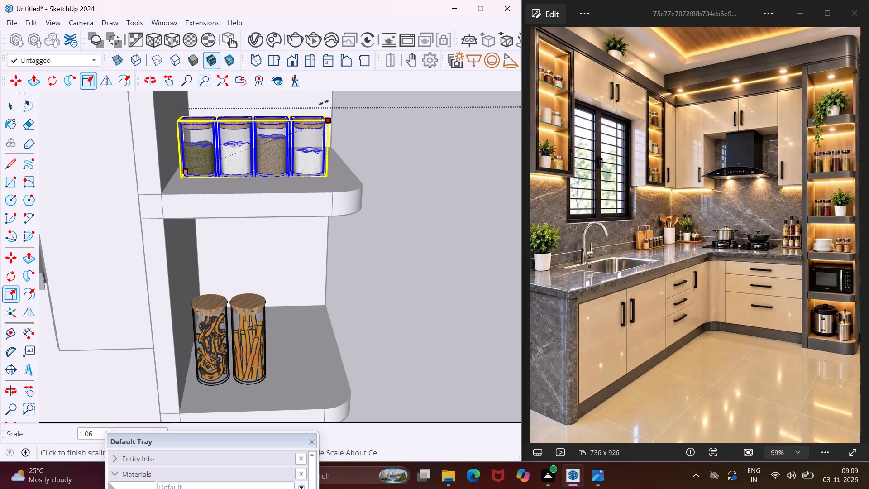
pyautogui.click(324, 102)
# Stretch the four jars on the upper shelf in height only by about 1.47.
pyautogui.moveTo(267, 120); pyautogui.dragTo(269, 171, button='middle')
pyautogui.scroll(2, 263, 129)
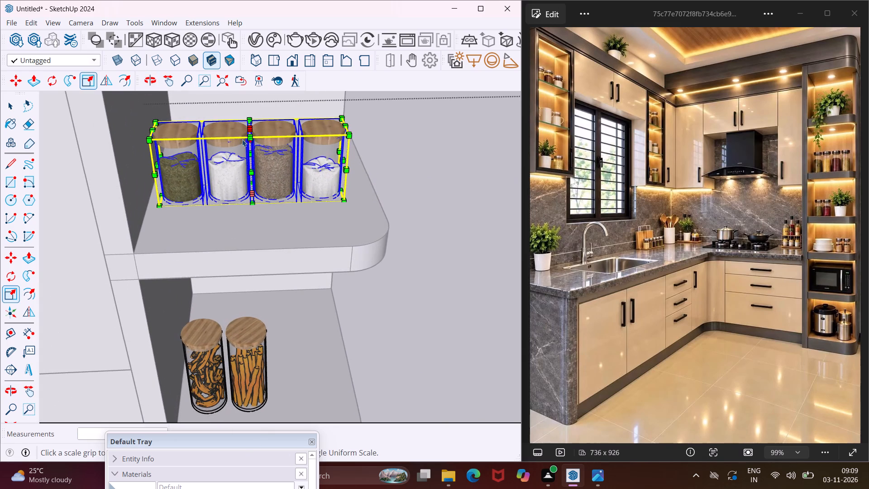
pyautogui.click(248, 127)
pyautogui.scroll(-4, 244, 114)
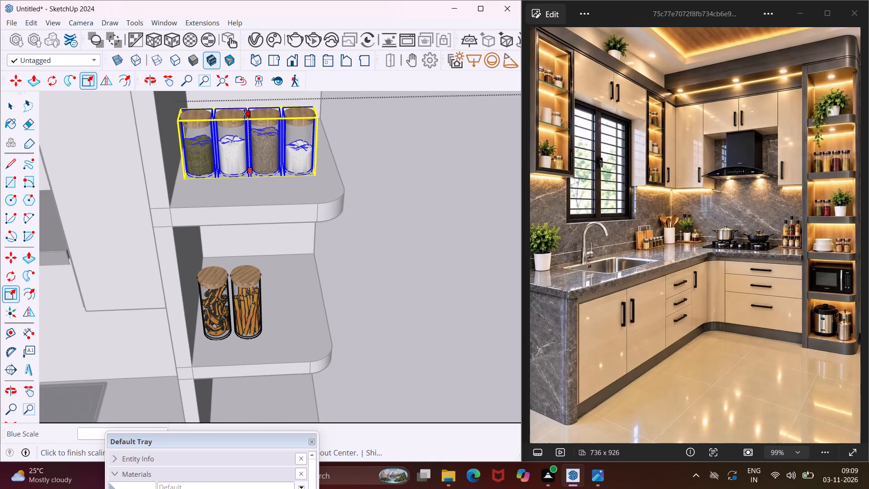
pyautogui.scroll(-3, 244, 109)
pyautogui.click(244, 102)
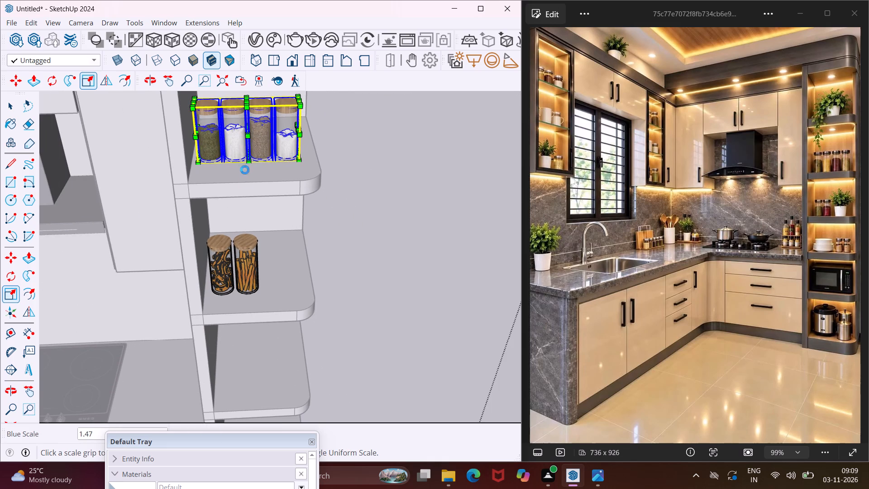
# Stretch the four jars' height once more by about 1.14.
pyautogui.scroll(-9, 245, 178)
pyautogui.scroll(-5, 269, 314)
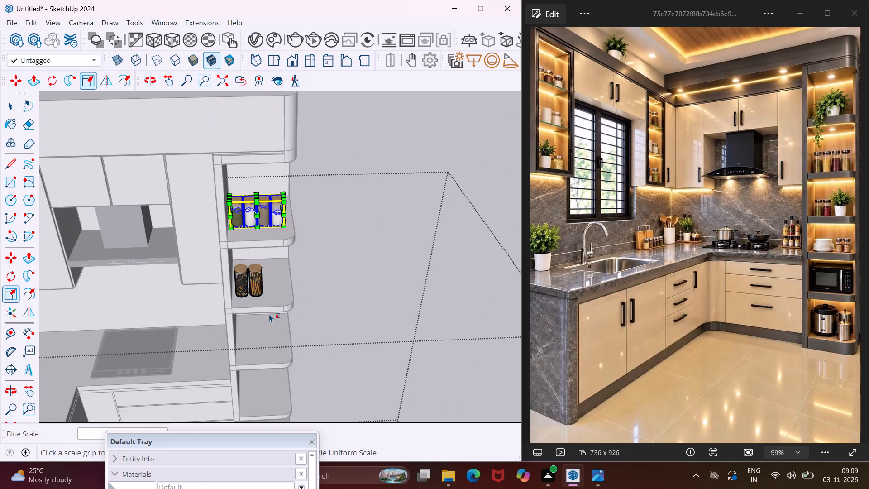
pyautogui.moveTo(269, 314); pyautogui.dragTo(264, 246, button='middle')
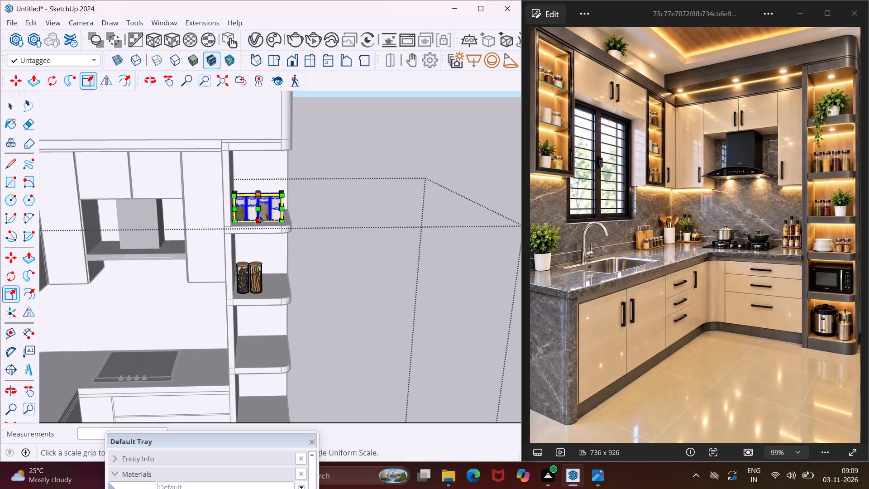
pyautogui.scroll(8, 256, 183)
pyautogui.moveTo(263, 203); pyautogui.dragTo(232, 240, button='middle')
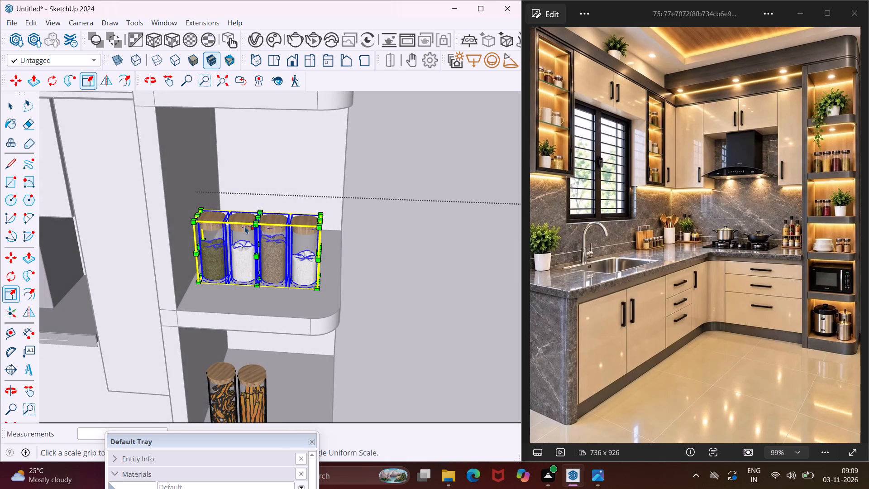
pyautogui.scroll(4, 247, 224)
pyautogui.click(267, 214)
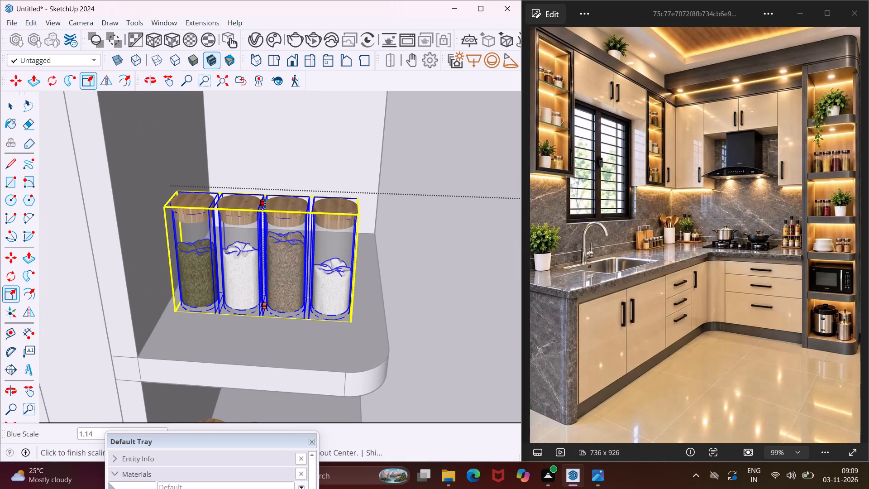
pyautogui.click(263, 197)
pyautogui.scroll(-8, 278, 181)
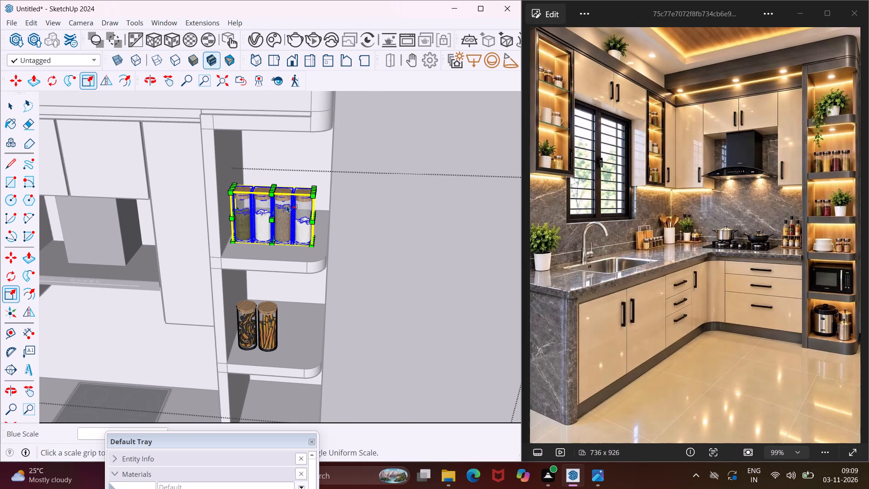
pyautogui.scroll(-3, 310, 247)
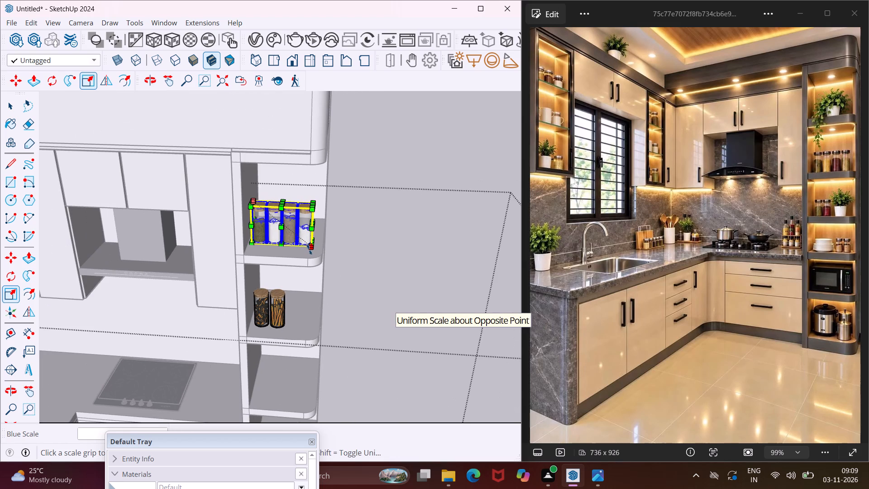
# Shift the four stretched glass jars slightly to a new position on the same upper end shelf.
pyautogui.press('m')
pyautogui.scroll(6, 309, 250)
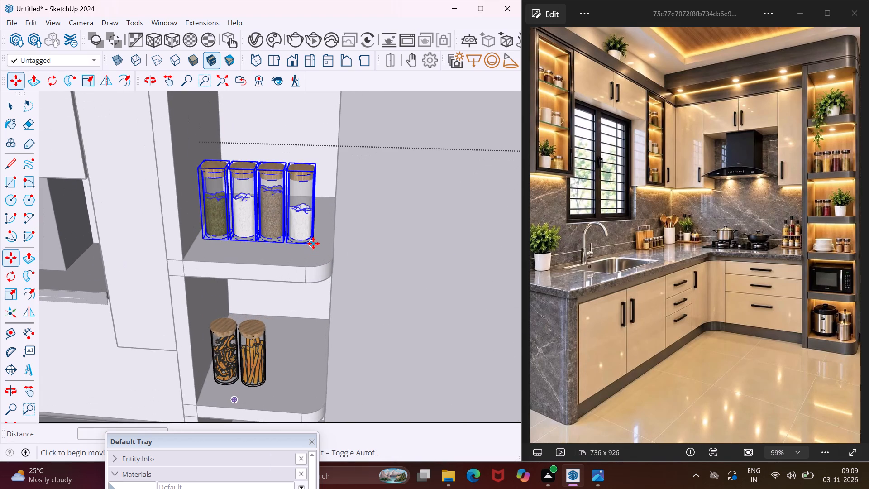
pyautogui.click(313, 243)
pyautogui.scroll(-14, 306, 256)
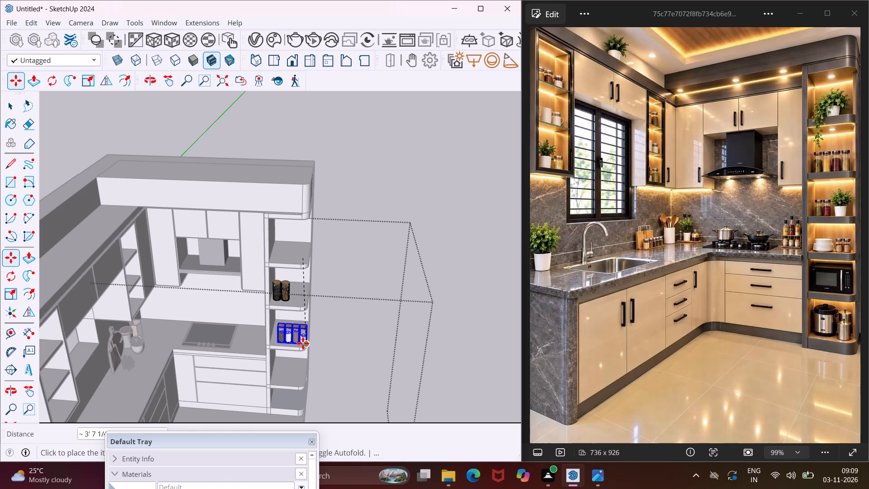
pyautogui.scroll(3, 301, 338)
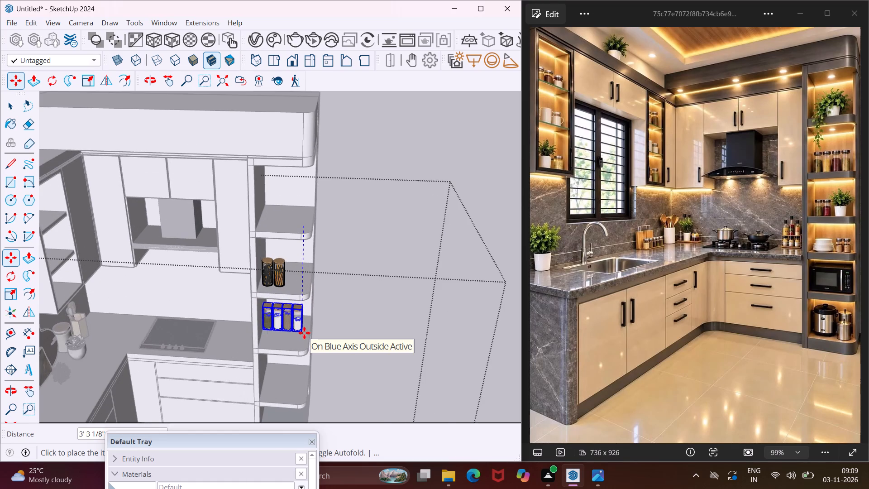
pyautogui.scroll(3, 304, 333)
pyautogui.moveTo(304, 333); pyautogui.dragTo(276, 255, button='middle')
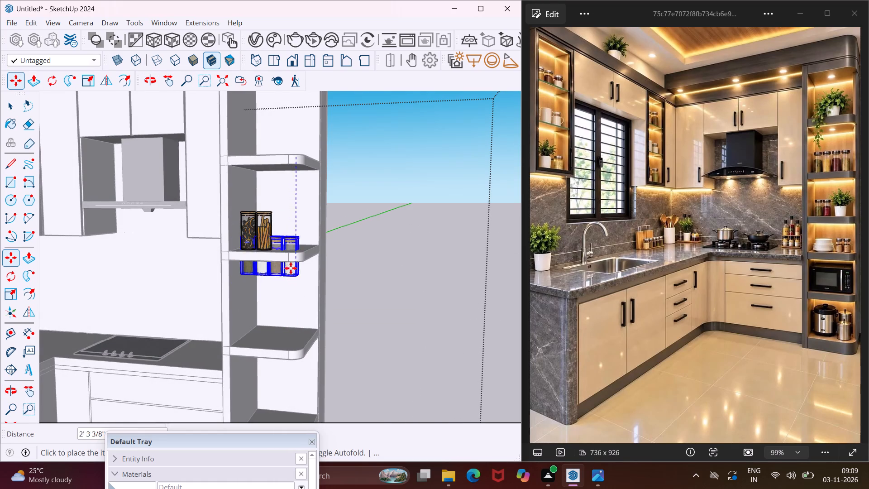
pyautogui.moveTo(293, 232); pyautogui.dragTo(292, 271, button='middle')
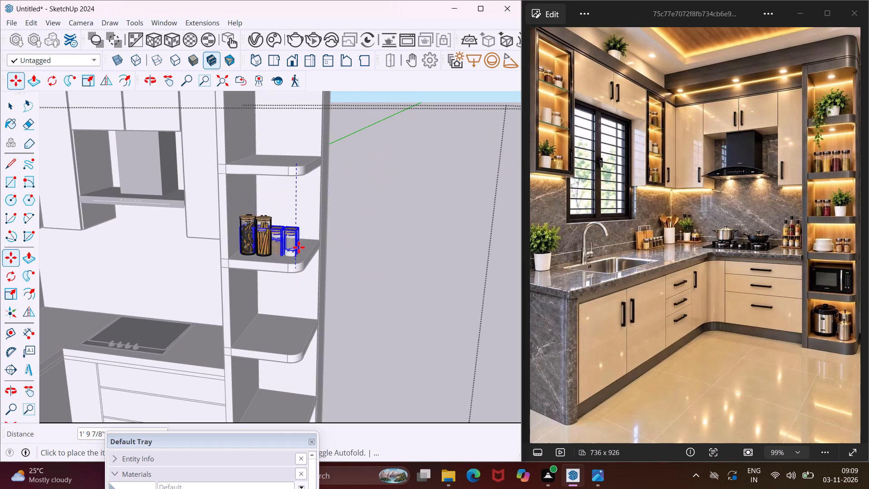
pyautogui.scroll(3, 290, 168)
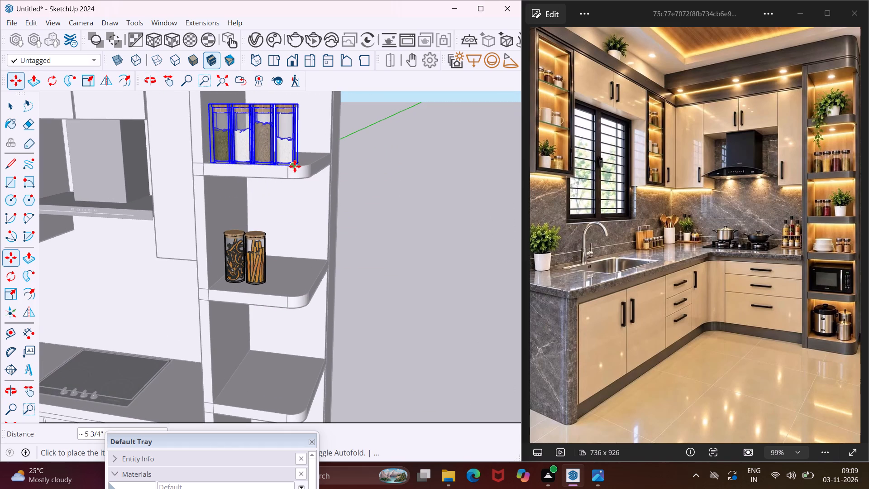
pyautogui.click(297, 162)
pyautogui.press('Escape')
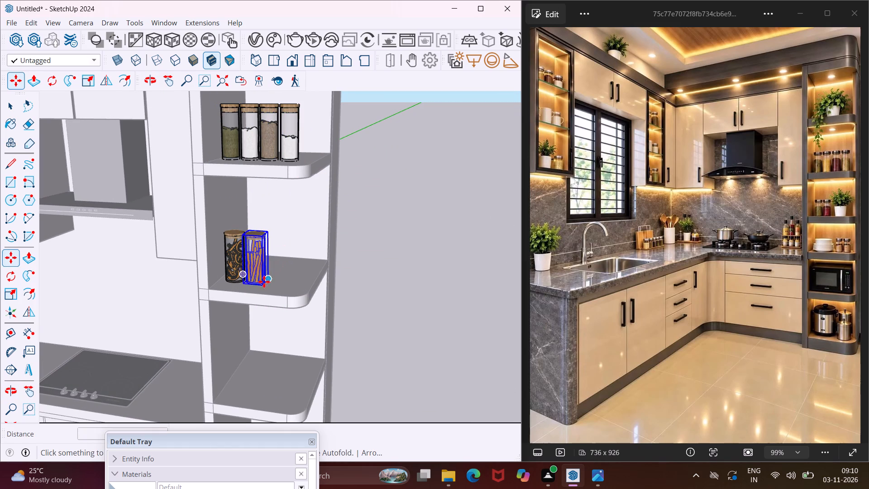
# Move the two pasta jars straight down about 1' 10" onto the next end shelf below.
pyautogui.press('space')
pyautogui.click(243, 270)
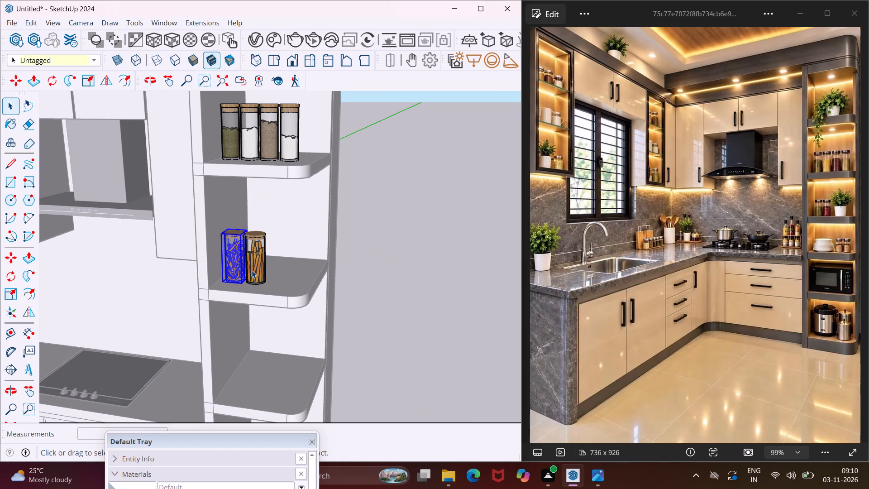
pyautogui.keyDown('ctrl'); pyautogui.click(252, 270); pyautogui.keyUp('ctrl')
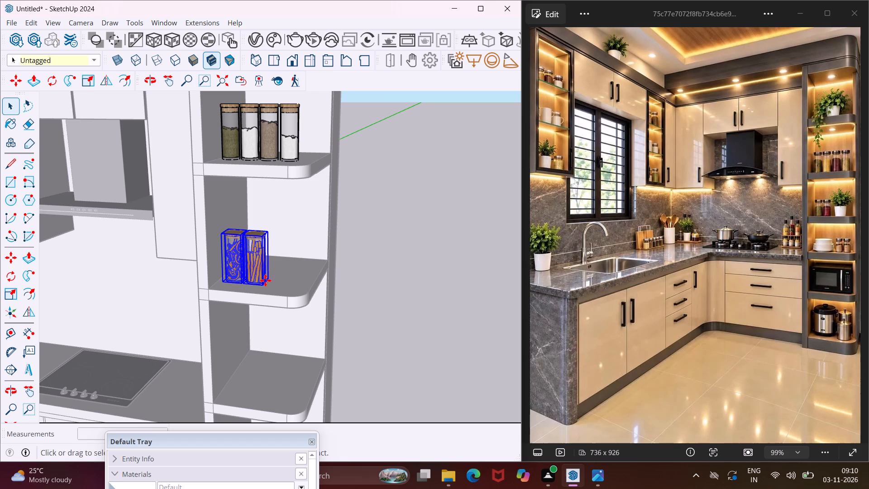
pyautogui.press('m')
pyautogui.click(275, 285)
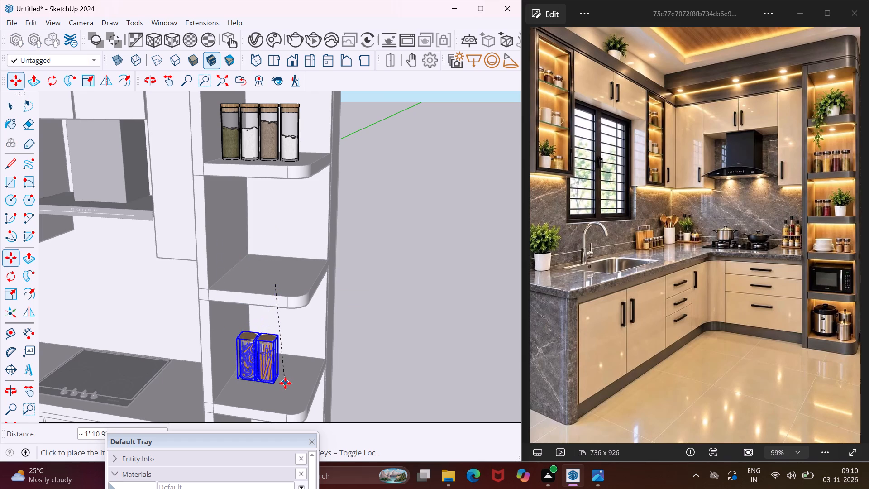
pyautogui.click(274, 395)
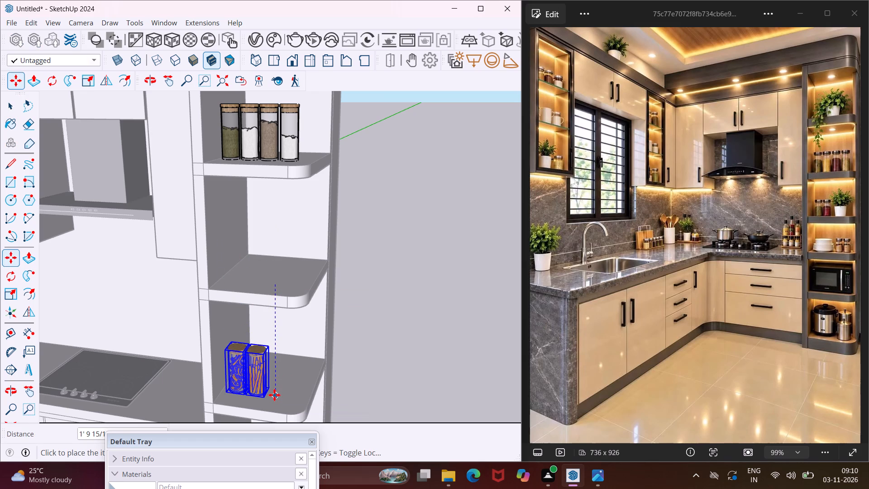
pyautogui.press('Escape')
pyautogui.press('space')
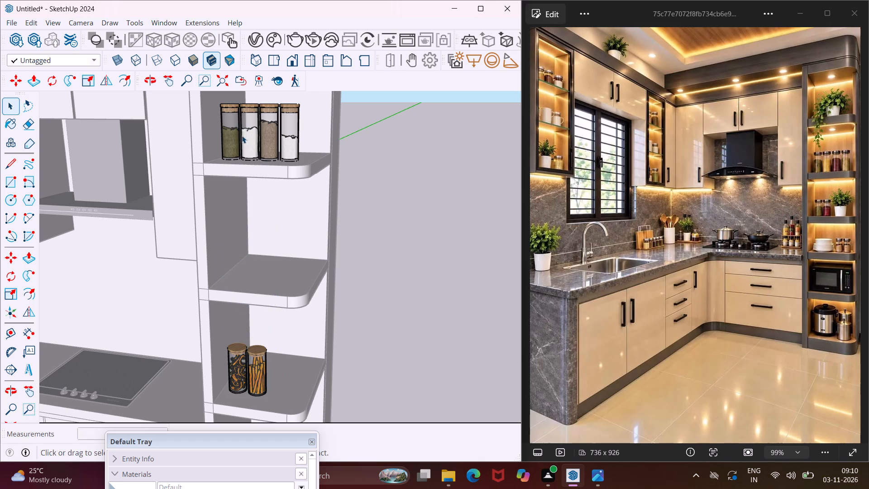
# Move the four glass jars straight down about 1' 9 1/8" onto the empty shelf above the pasta jars.
pyautogui.keyDown('ctrl'); pyautogui.click(235, 135); pyautogui.keyUp('ctrl')
pyautogui.keyDown('ctrl'); pyautogui.click(247, 144); pyautogui.keyUp('ctrl')
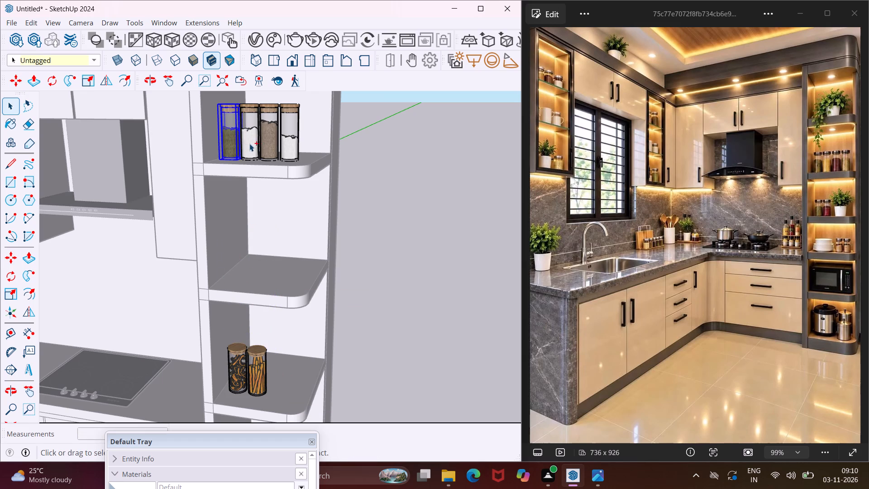
pyautogui.keyDown('ctrl'); pyautogui.click(263, 141); pyautogui.keyUp('ctrl')
pyautogui.keyDown('ctrl'); pyautogui.click(287, 137); pyautogui.keyUp('ctrl')
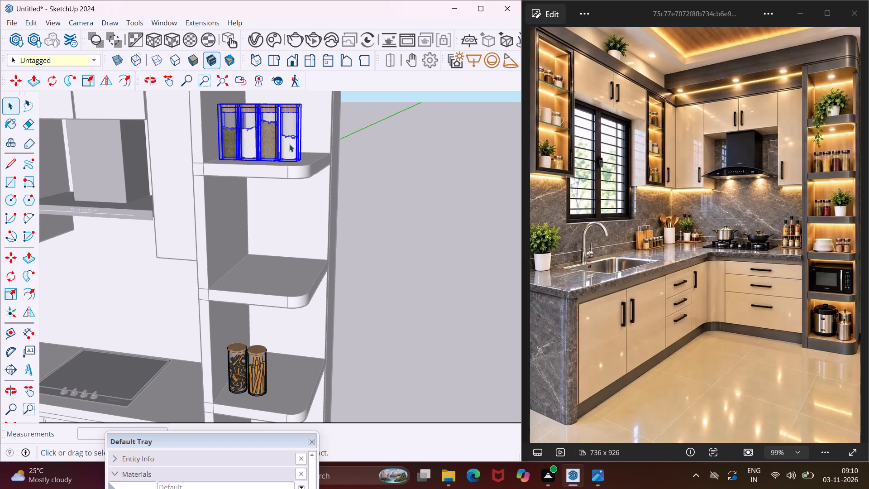
pyautogui.press('m')
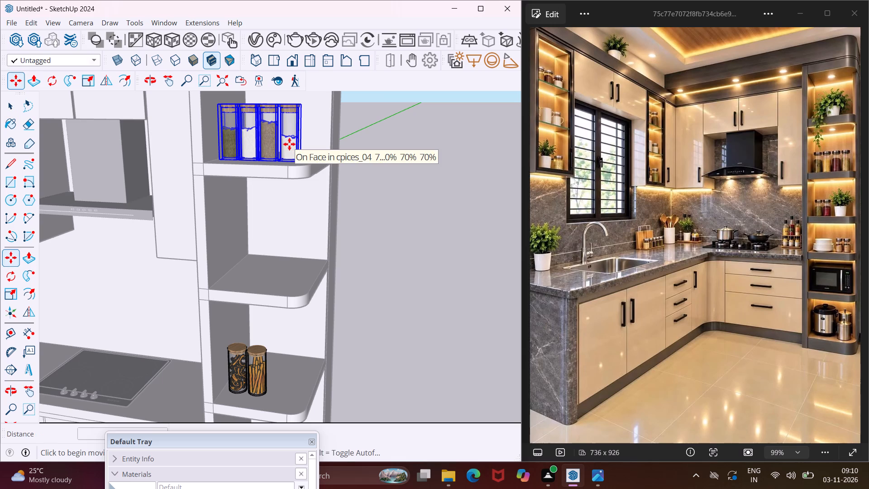
pyautogui.moveTo(289, 144); pyautogui.dragTo(290, 202, button='middle')
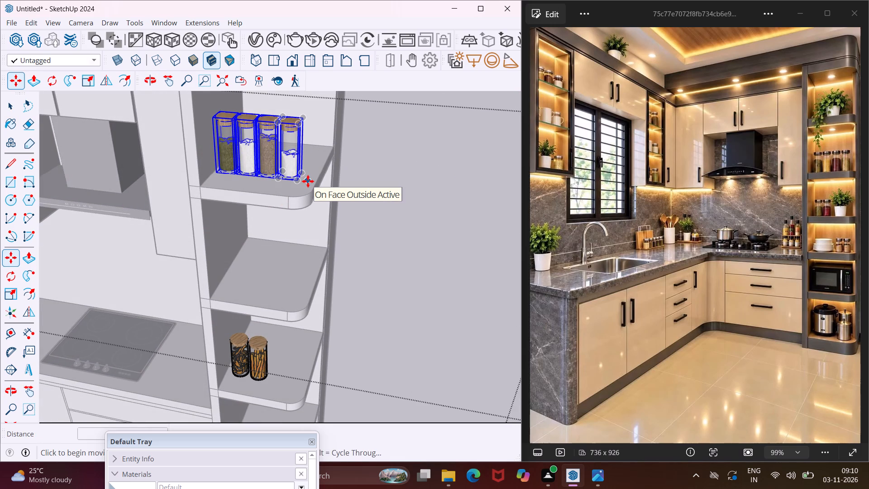
pyautogui.click(308, 181)
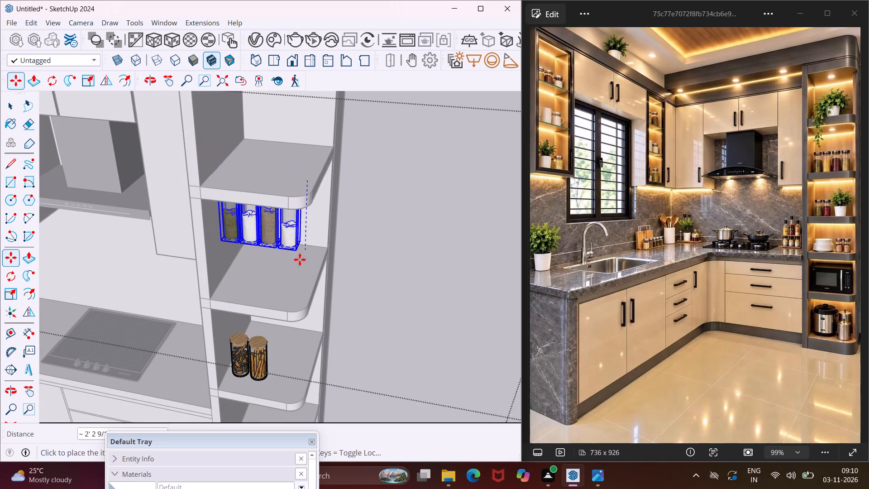
pyautogui.click(299, 291)
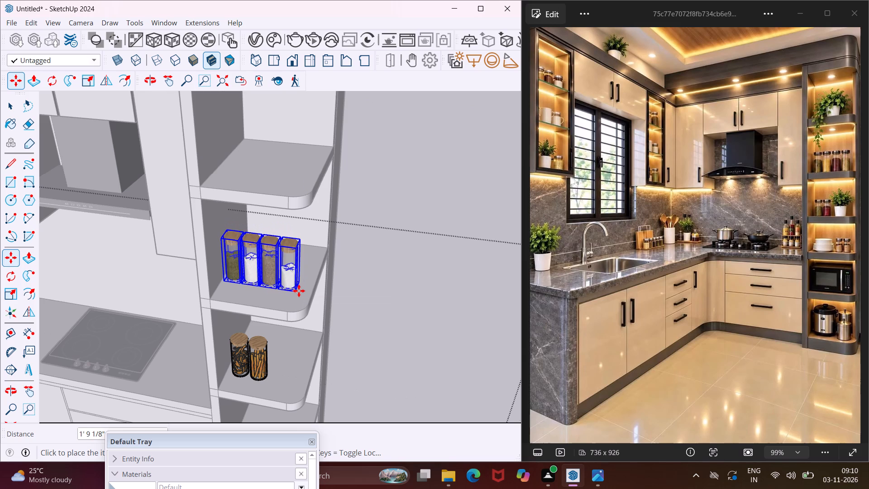
pyautogui.moveTo(299, 291); pyautogui.dragTo(340, 263, button='middle')
pyautogui.scroll(-7, 248, 290)
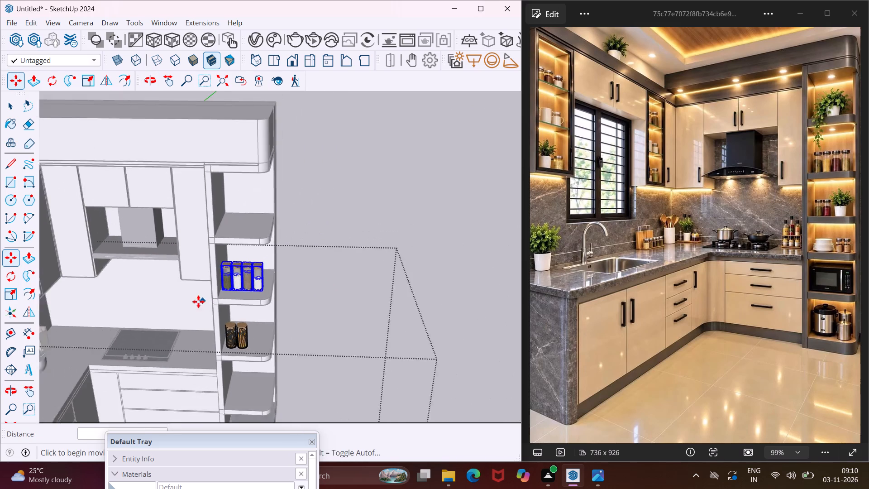
pyautogui.scroll(-10, 141, 293)
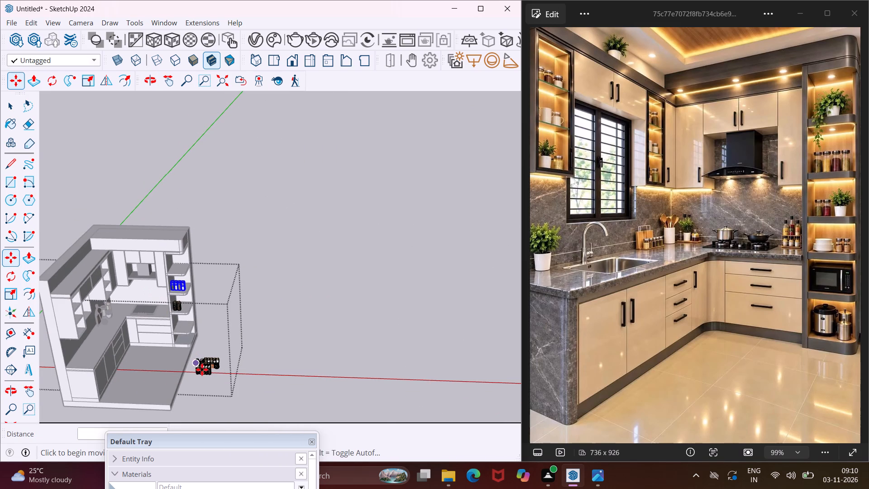
pyautogui.press('Escape')
pyautogui.press('space')
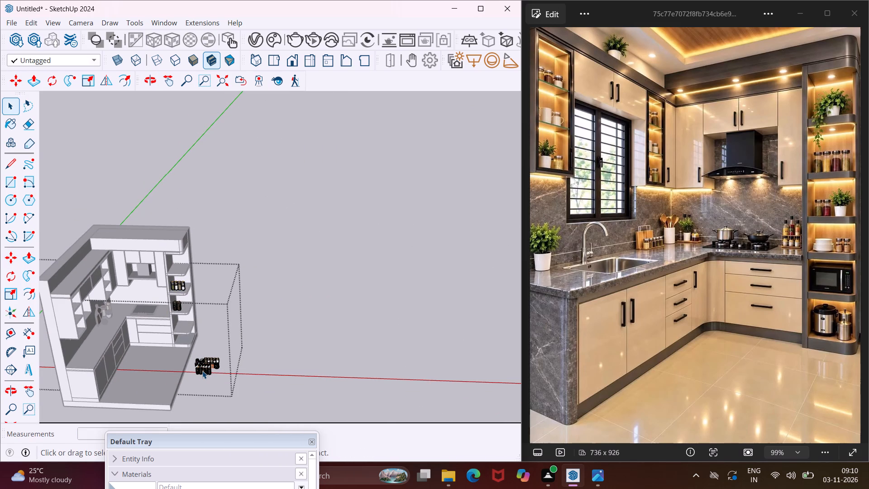
# Move the stacked white bowls beside the orange tin from the loose kitchenware onto the lowest end shelf.
pyautogui.scroll(19, 202, 371)
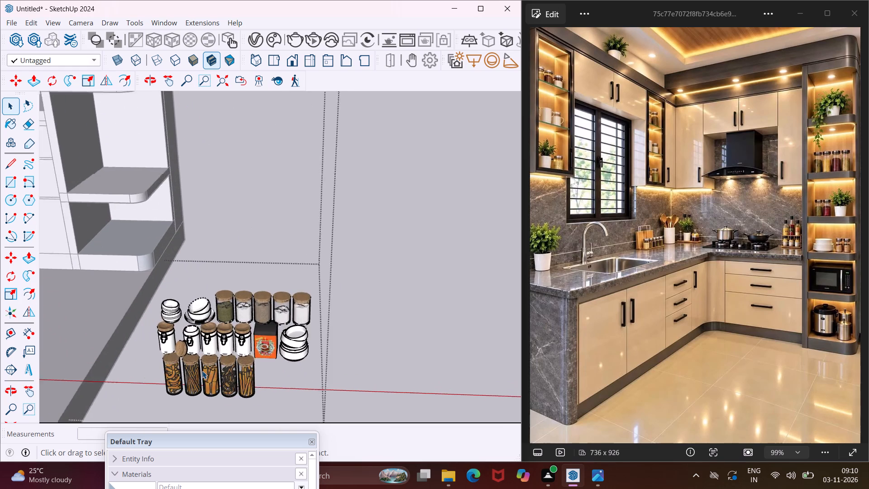
pyautogui.scroll(3, 202, 371)
pyautogui.moveTo(202, 371); pyautogui.dragTo(203, 344, button='middle')
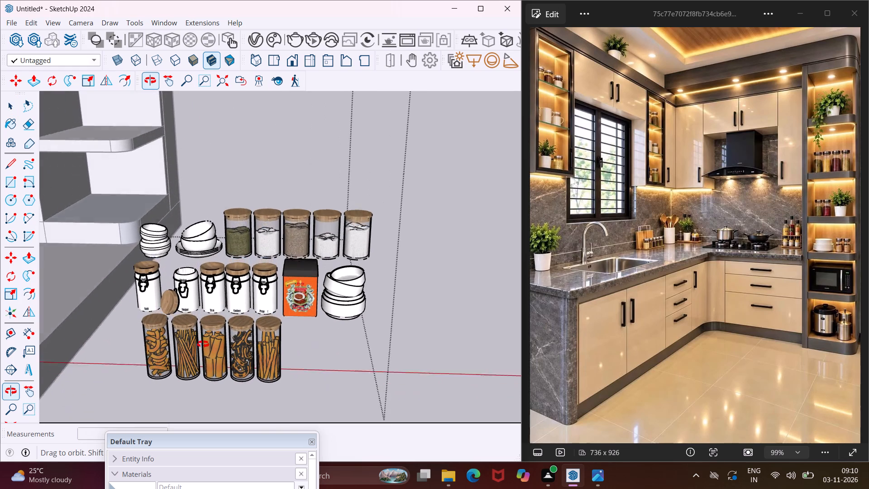
pyautogui.moveTo(203, 344); pyautogui.dragTo(203, 340, button='middle')
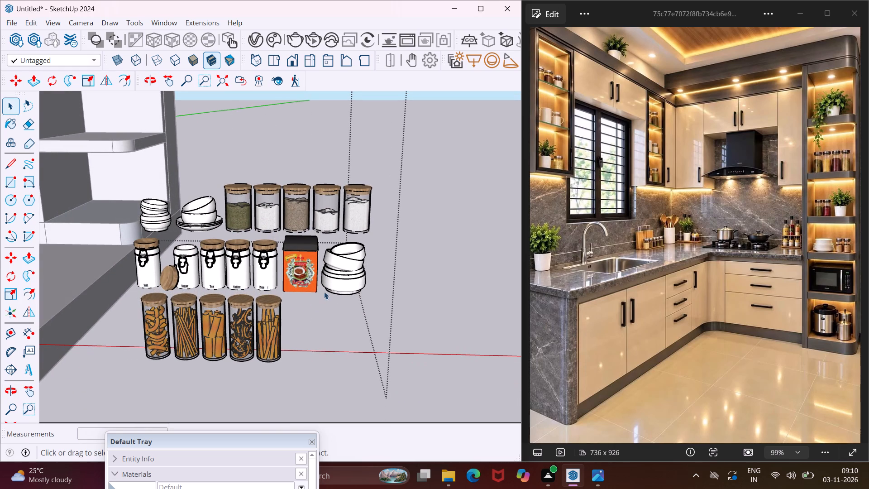
pyautogui.click(342, 282)
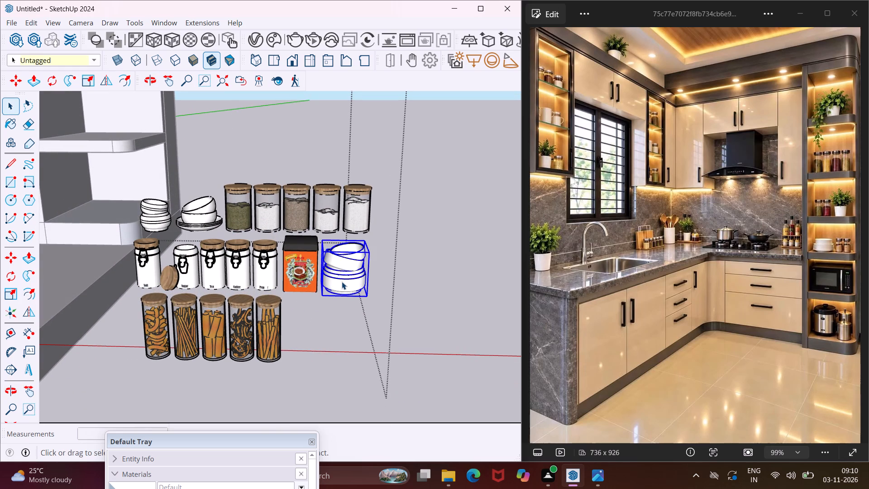
pyautogui.press('m')
pyautogui.scroll(3, 367, 292)
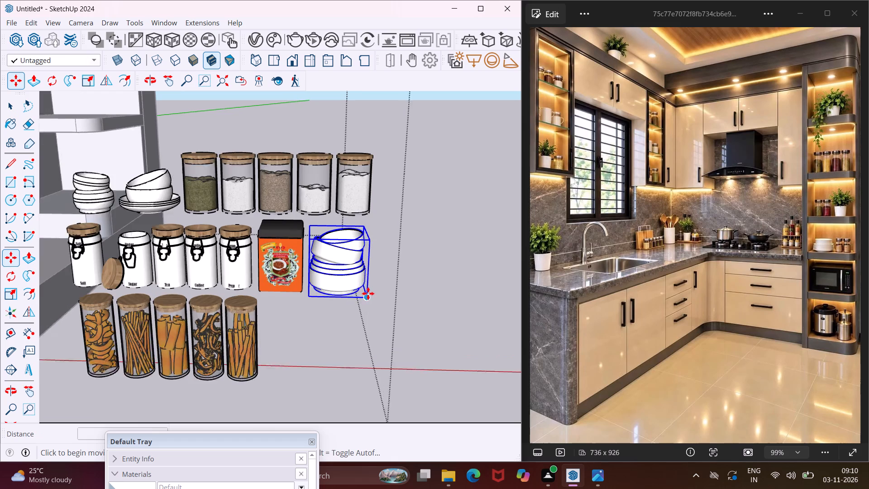
pyautogui.click(367, 299)
pyautogui.scroll(-4, 361, 329)
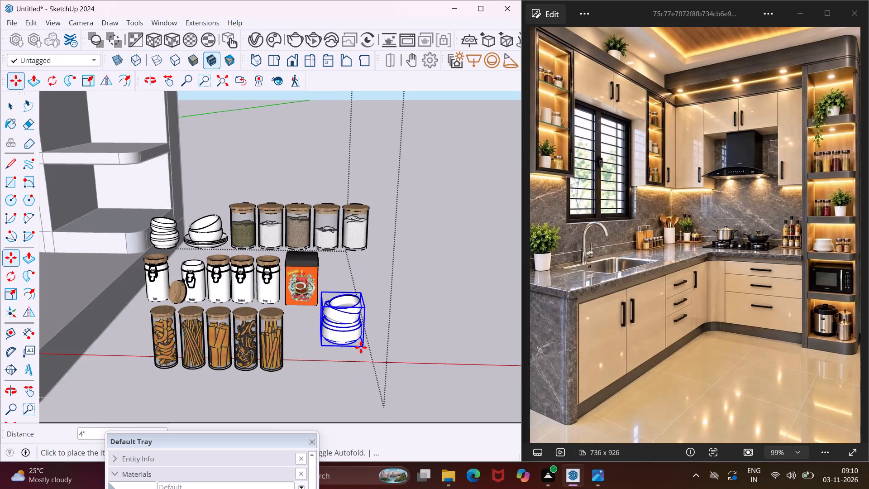
pyautogui.scroll(-10, 361, 347)
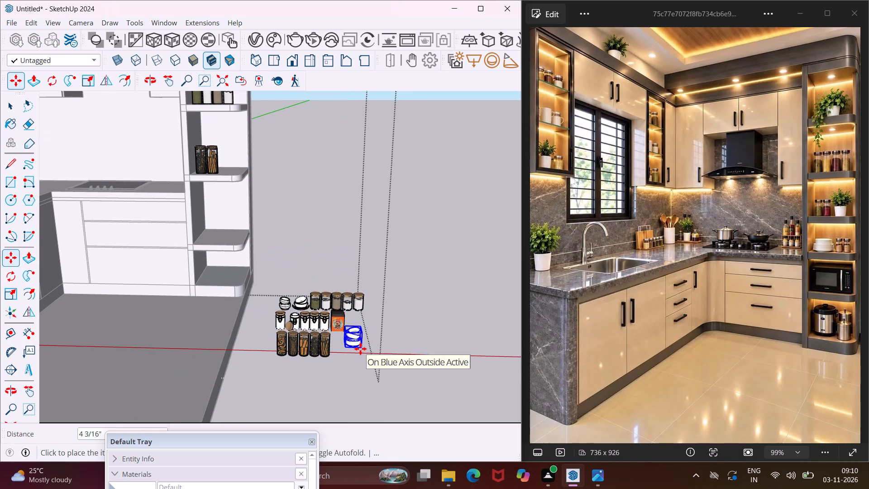
pyautogui.scroll(-6, 360, 349)
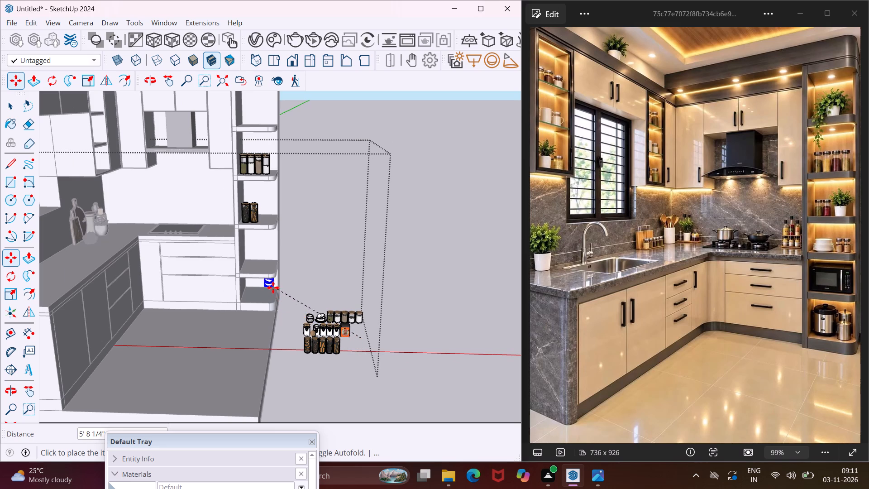
pyautogui.scroll(9, 265, 289)
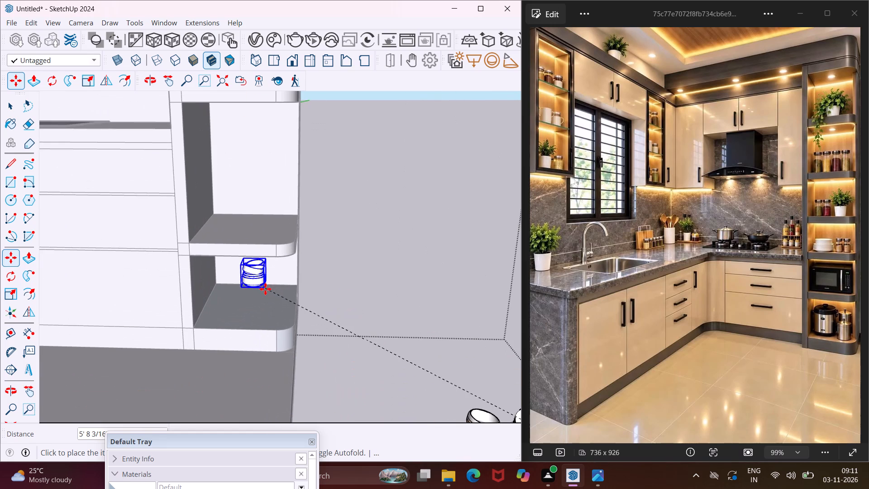
pyautogui.scroll(2, 265, 289)
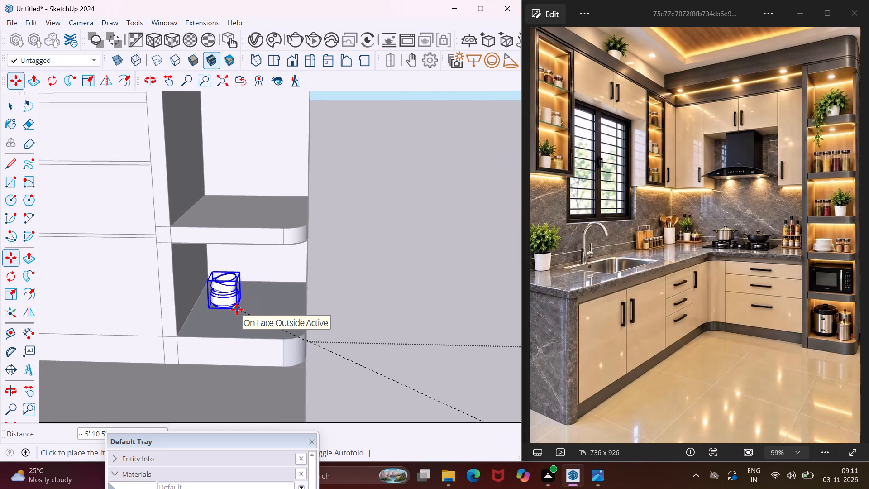
pyautogui.scroll(1, 237, 309)
pyautogui.click(236, 309)
pyautogui.scroll(-5, 245, 328)
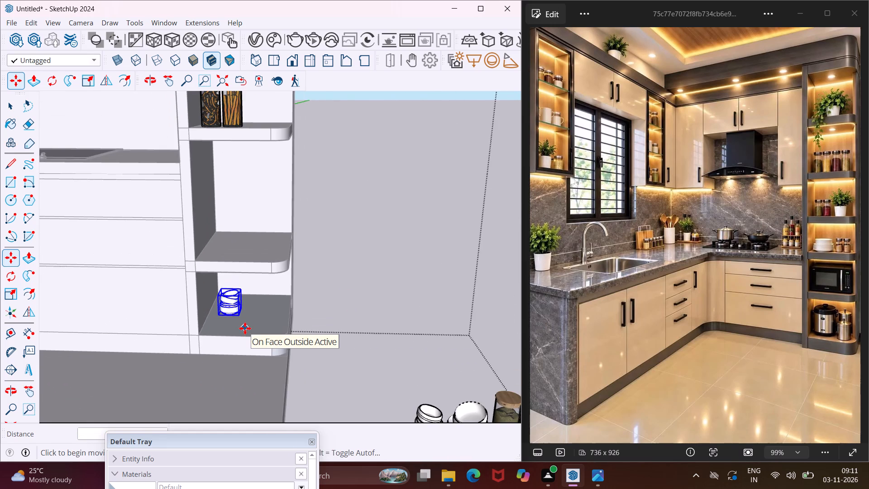
pyautogui.scroll(-4, 245, 328)
pyautogui.scroll(-2, 289, 335)
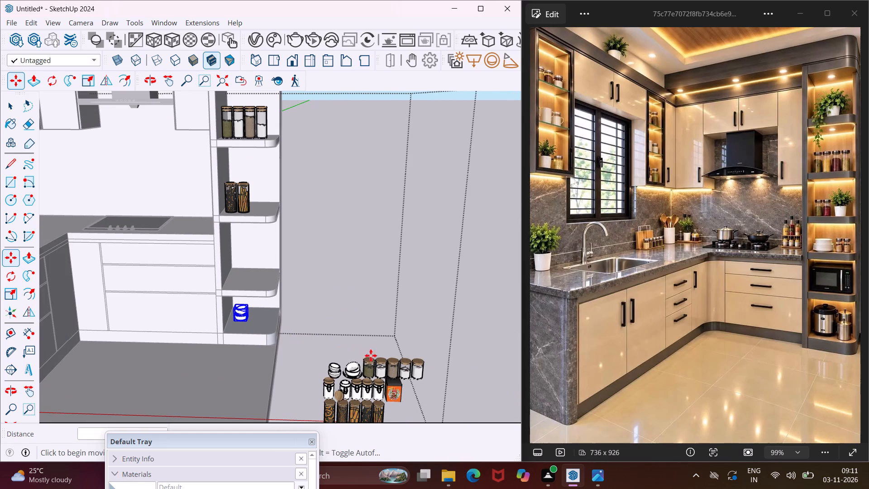
pyautogui.press('Escape')
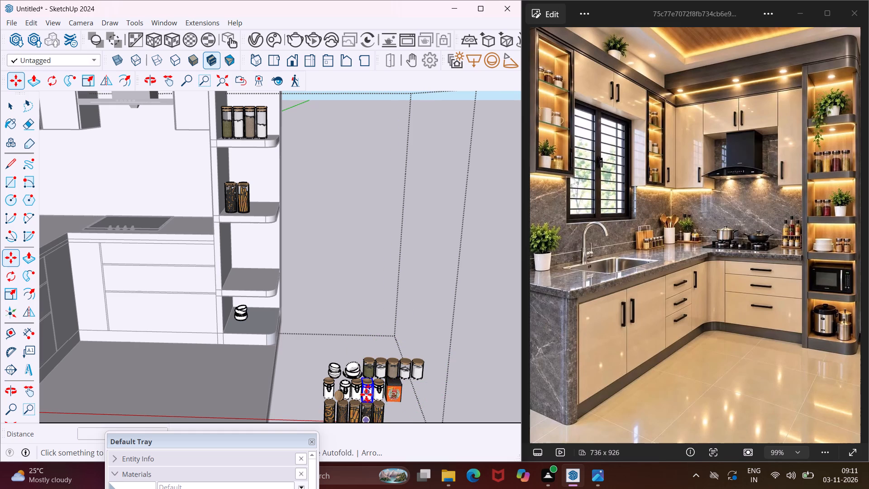
pyautogui.scroll(-3, 351, 375)
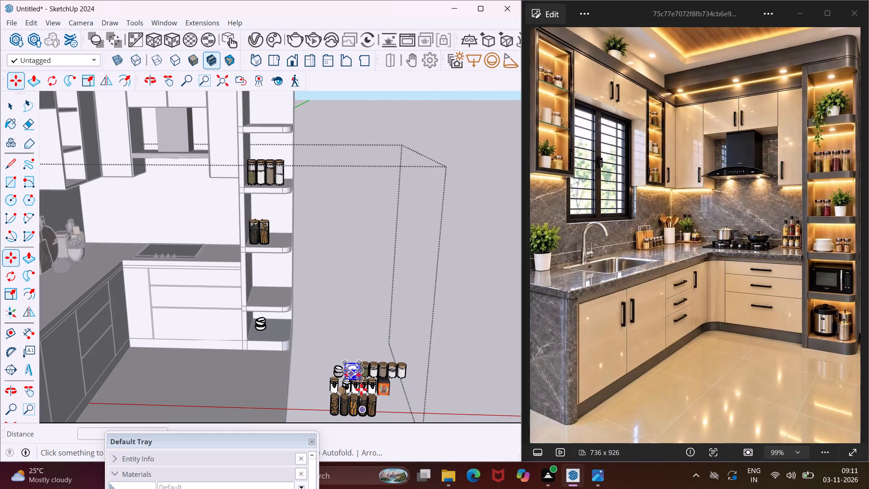
# Move the two glass jars with white contents from the loose kitchenware onto the lowest end shelf, beside the stacked bowls.
pyautogui.scroll(11, 368, 407)
pyautogui.scroll(4, 396, 372)
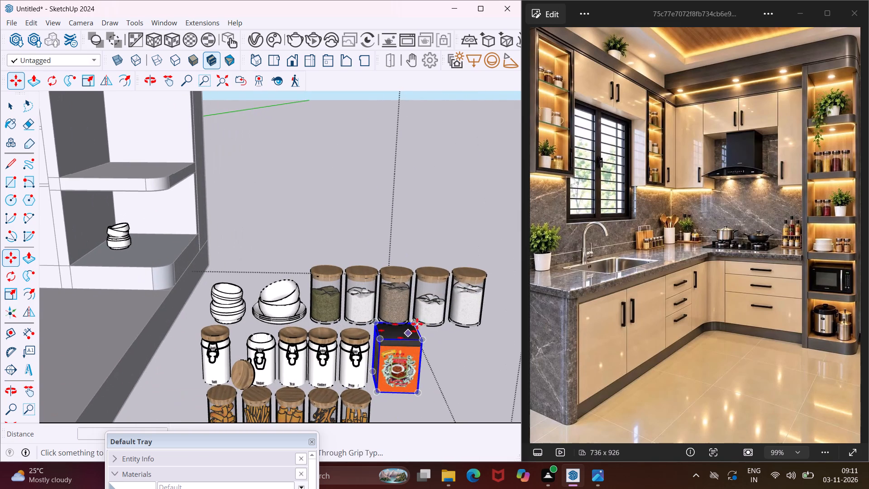
pyautogui.press('space')
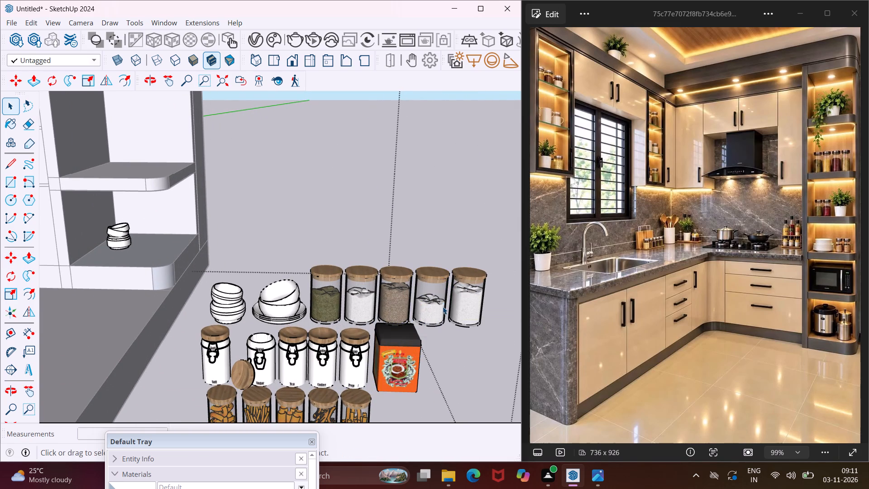
pyautogui.click(443, 307)
pyautogui.keyDown('ctrl'); pyautogui.click(460, 313); pyautogui.keyUp('ctrl')
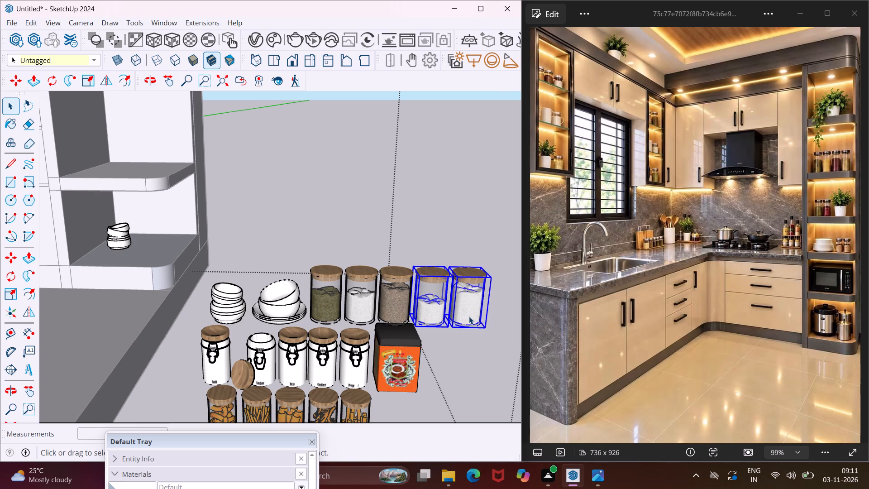
pyautogui.press('m')
pyautogui.scroll(4, 501, 335)
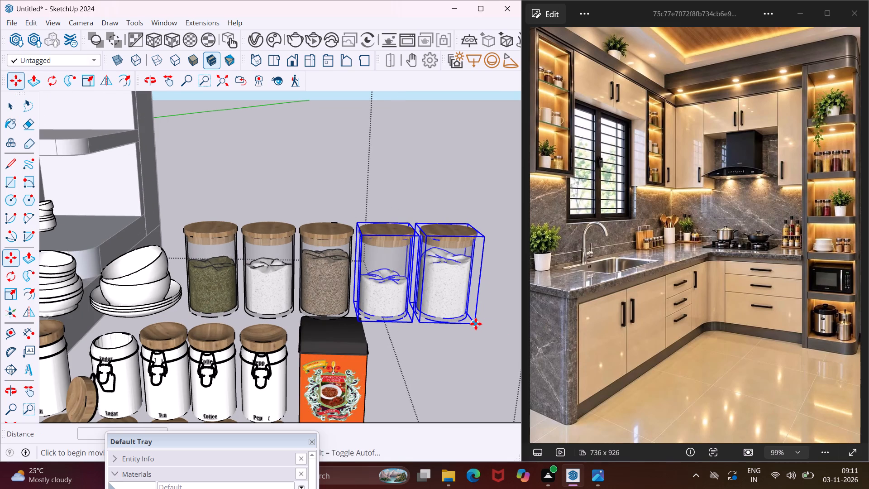
pyautogui.click(476, 324)
pyautogui.scroll(-8, 464, 302)
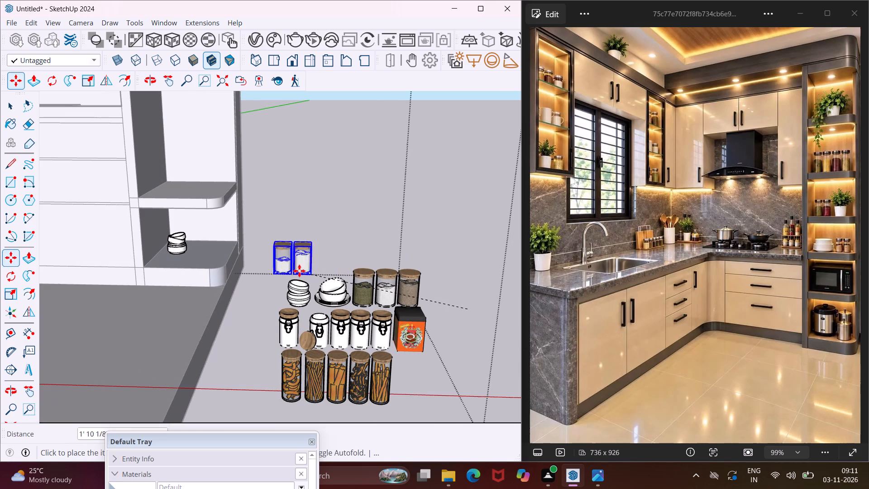
pyautogui.scroll(4, 233, 254)
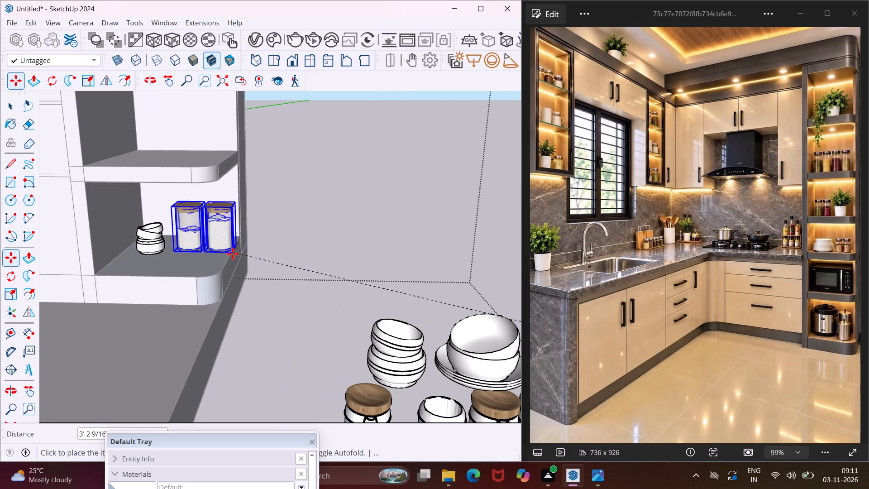
pyautogui.scroll(7, 233, 254)
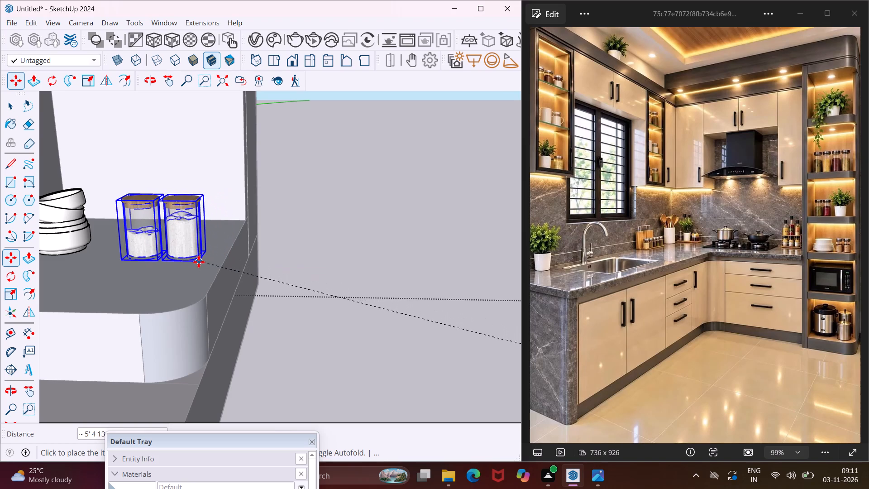
pyautogui.click(175, 264)
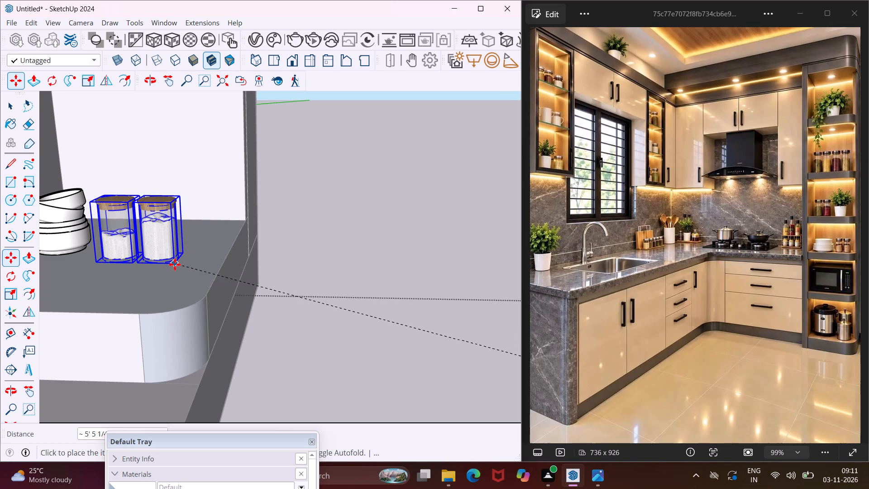
# Scale the stacked bowls and two glass jars on the lowest end shelf uniformly by about 1.19.
pyautogui.scroll(-4, 225, 242)
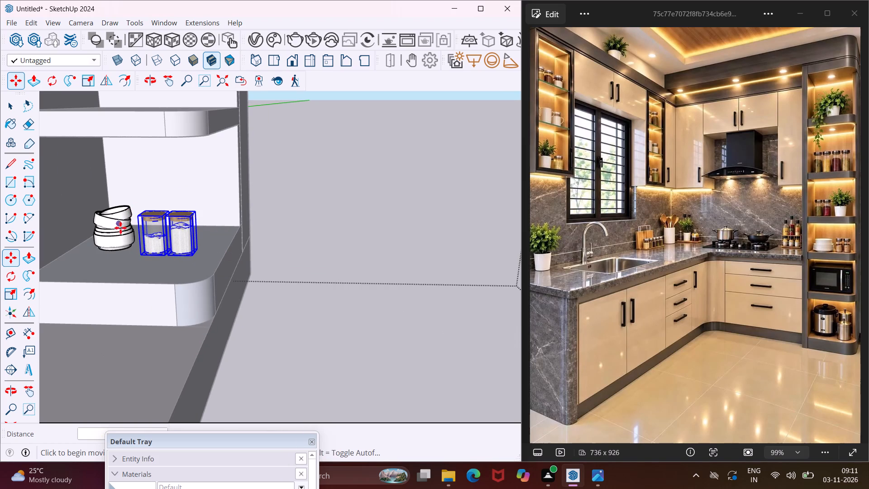
pyautogui.press('space')
pyautogui.keyDown('ctrl'); pyautogui.click(110, 235); pyautogui.keyUp('ctrl')
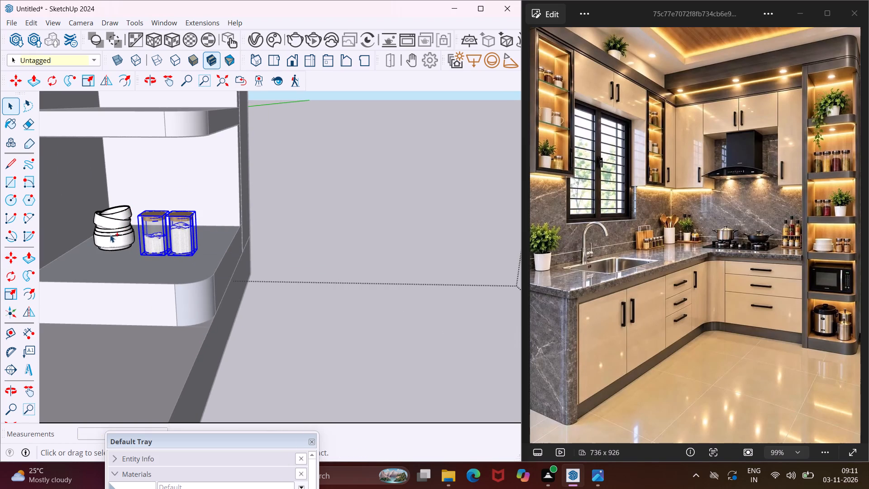
pyautogui.click(8, 288)
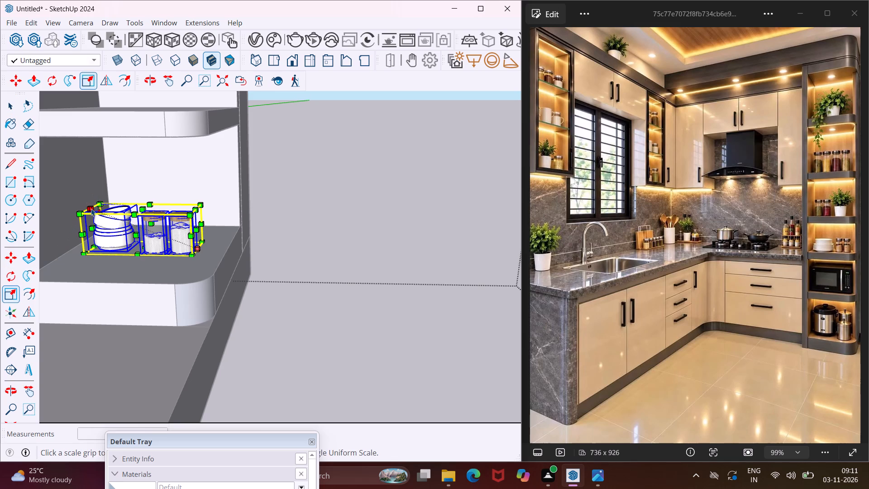
pyautogui.click(83, 216)
pyautogui.scroll(-4, 67, 208)
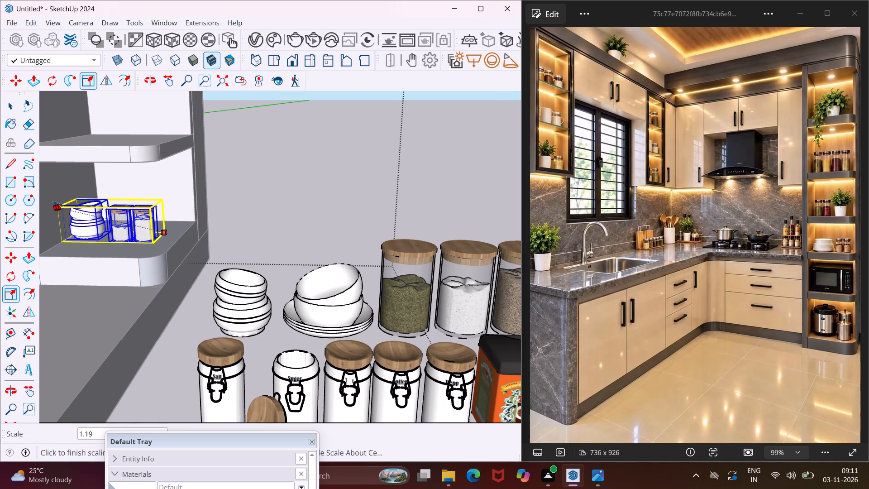
pyautogui.click(59, 207)
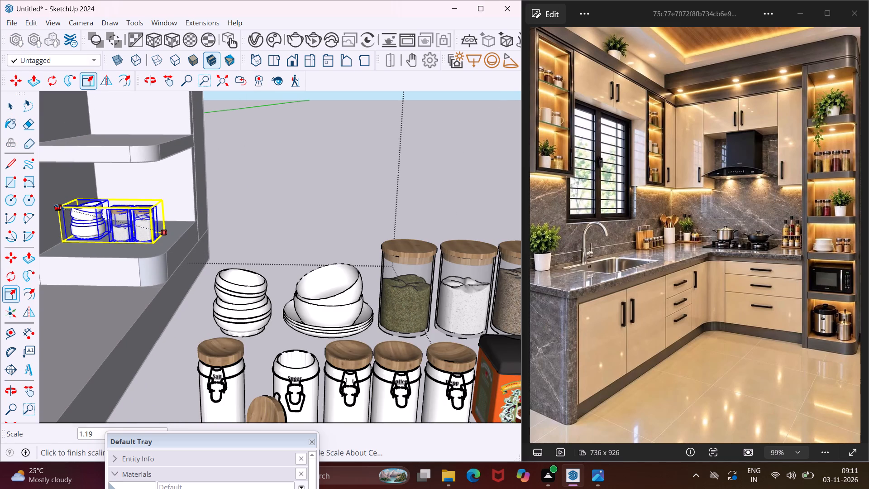
# Stretch the bowls and two glass jars on the lowest end shelf vertically by about 1.67.
pyautogui.moveTo(72, 213); pyautogui.dragTo(88, 203, button='middle')
pyautogui.scroll(4, 96, 211)
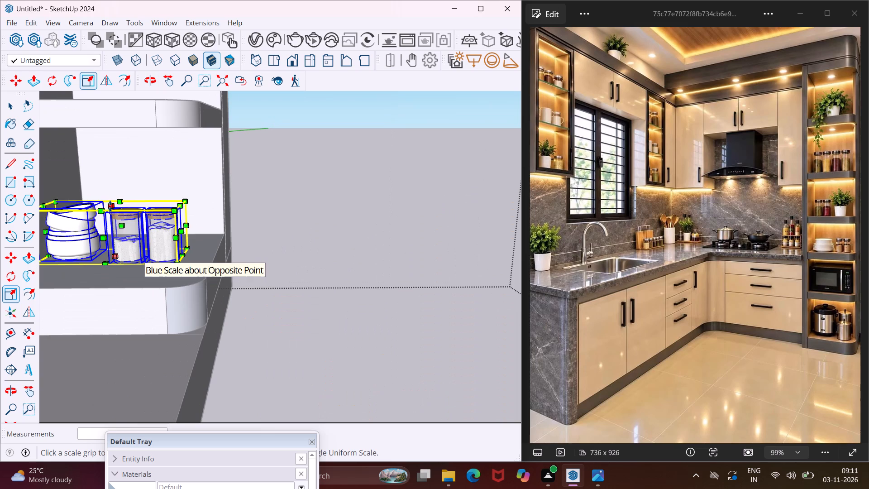
pyautogui.click(110, 206)
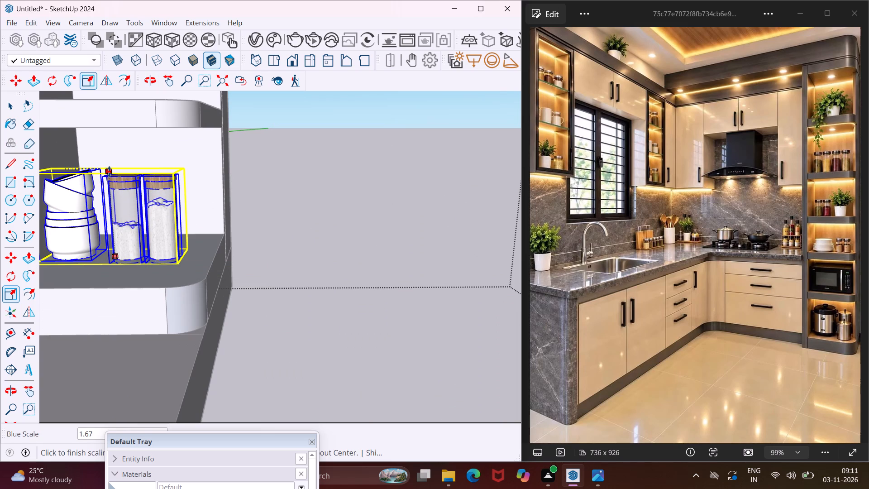
pyautogui.click(109, 172)
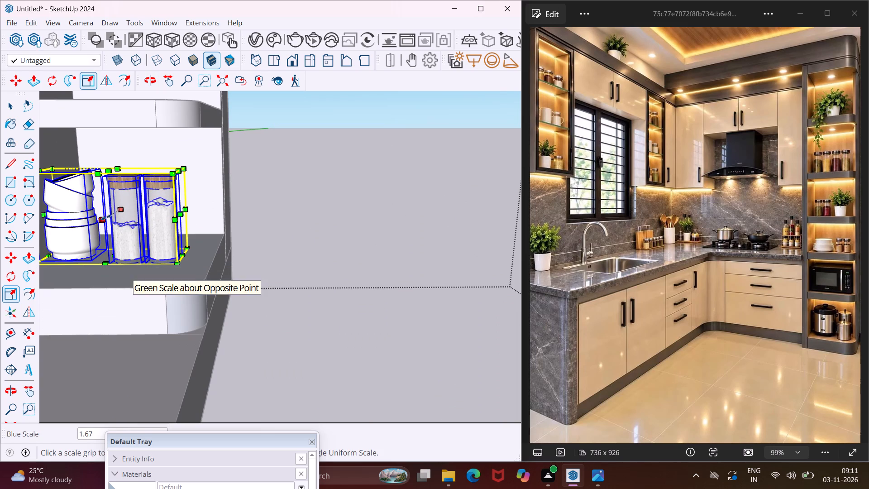
# Scale the bowls and two glass jars on the lowest end shelf along the green axis by about 1.18.
pyautogui.click(106, 217)
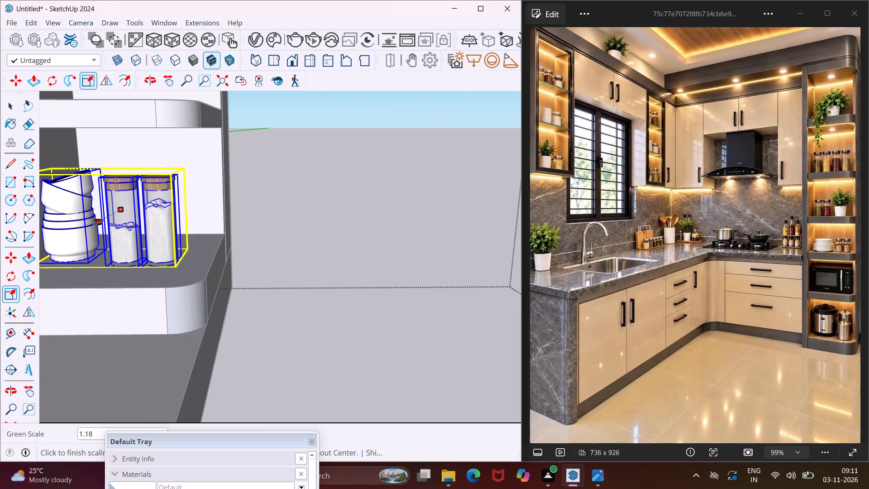
pyautogui.click(95, 224)
pyautogui.scroll(-5, 110, 235)
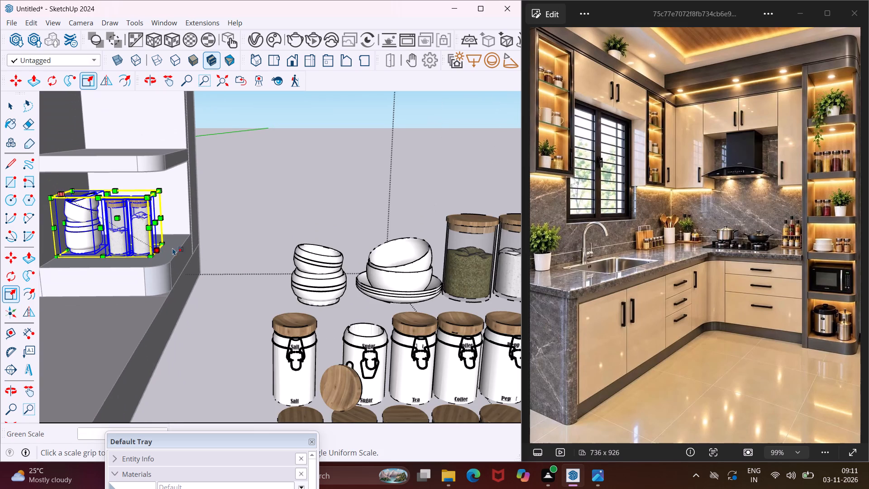
pyautogui.scroll(-6, 201, 254)
pyautogui.press('Escape')
# Examine the furnished end shelves and the remaining loose kitchenware from a wider view and another angle.
pyautogui.scroll(-5, 186, 292)
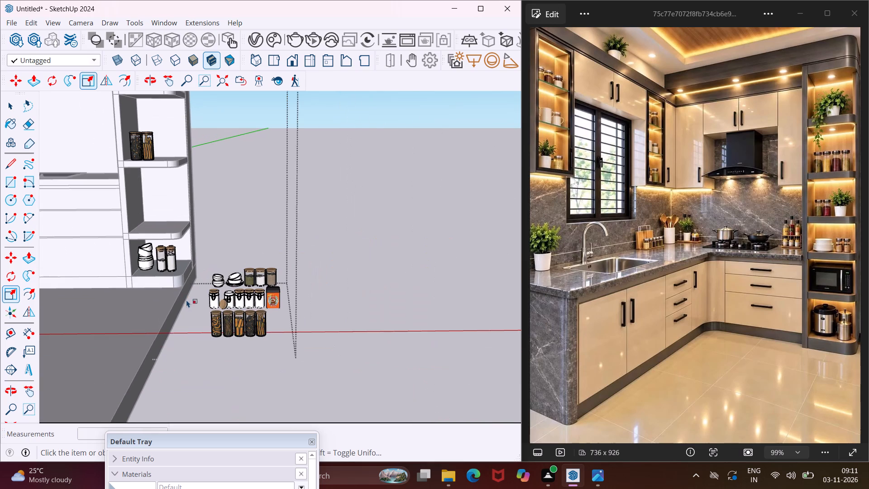
pyautogui.scroll(-5, 186, 300)
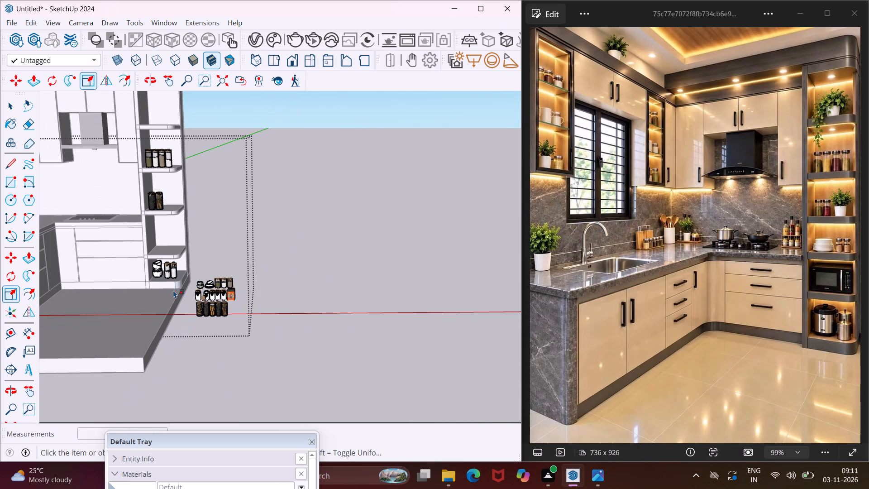
pyautogui.scroll(-3, 173, 290)
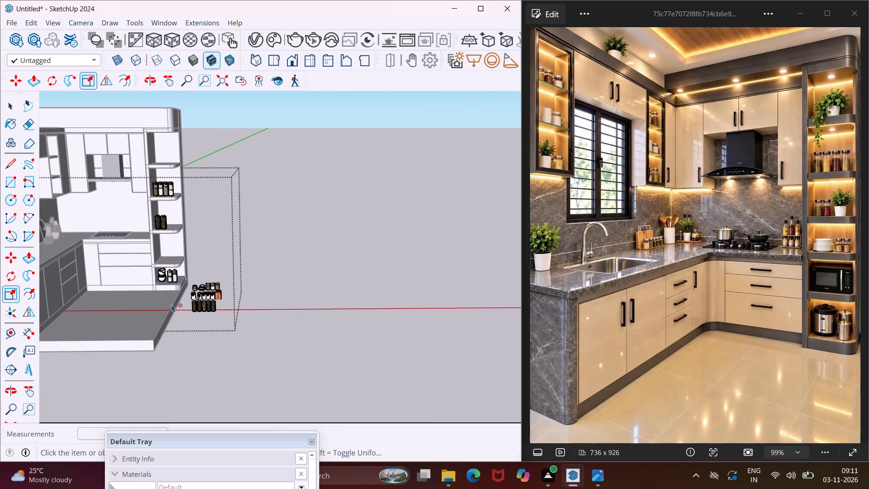
pyautogui.scroll(-2, 204, 331)
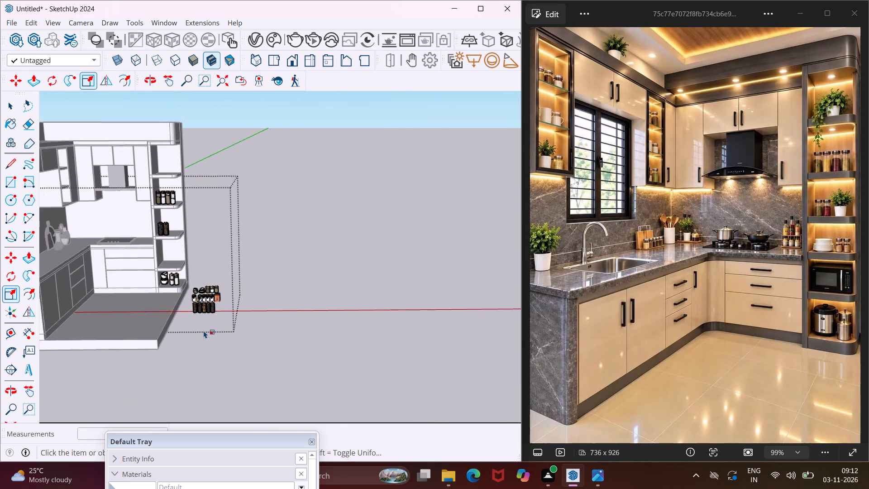
pyautogui.scroll(-3, 204, 331)
pyautogui.moveTo(206, 332); pyautogui.dragTo(92, 328, button='middle')
pyautogui.scroll(8, 191, 300)
pyautogui.scroll(8, 226, 287)
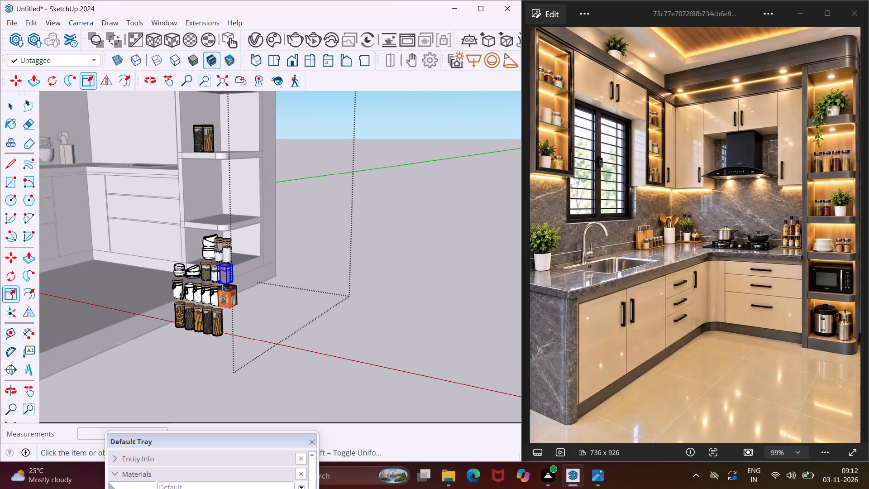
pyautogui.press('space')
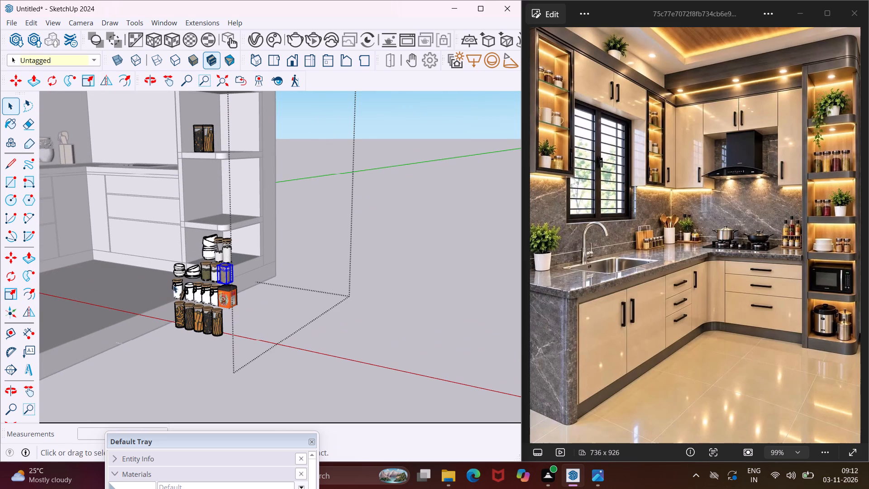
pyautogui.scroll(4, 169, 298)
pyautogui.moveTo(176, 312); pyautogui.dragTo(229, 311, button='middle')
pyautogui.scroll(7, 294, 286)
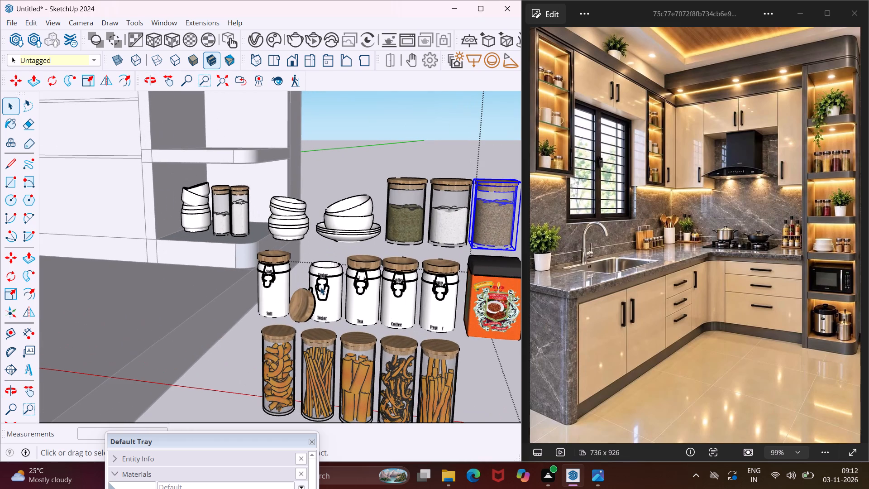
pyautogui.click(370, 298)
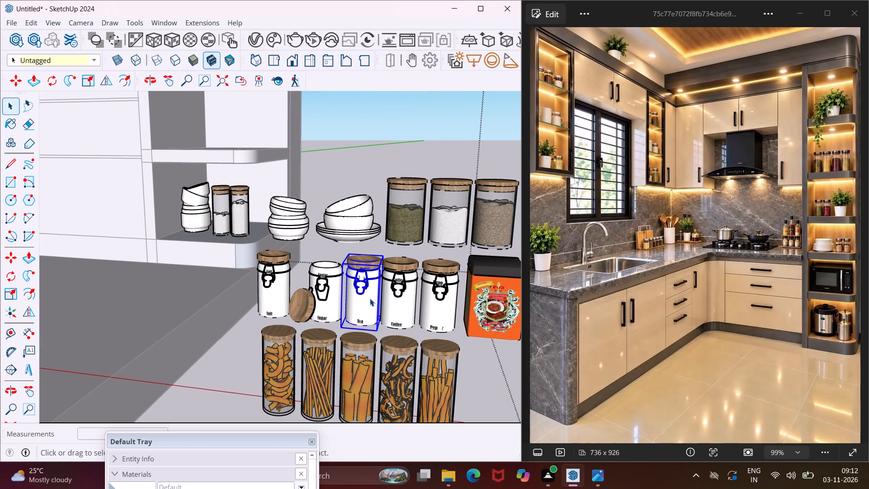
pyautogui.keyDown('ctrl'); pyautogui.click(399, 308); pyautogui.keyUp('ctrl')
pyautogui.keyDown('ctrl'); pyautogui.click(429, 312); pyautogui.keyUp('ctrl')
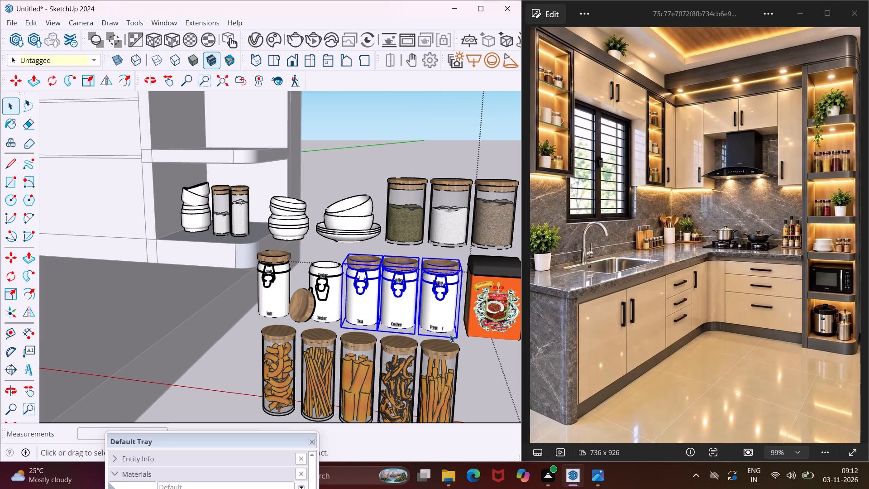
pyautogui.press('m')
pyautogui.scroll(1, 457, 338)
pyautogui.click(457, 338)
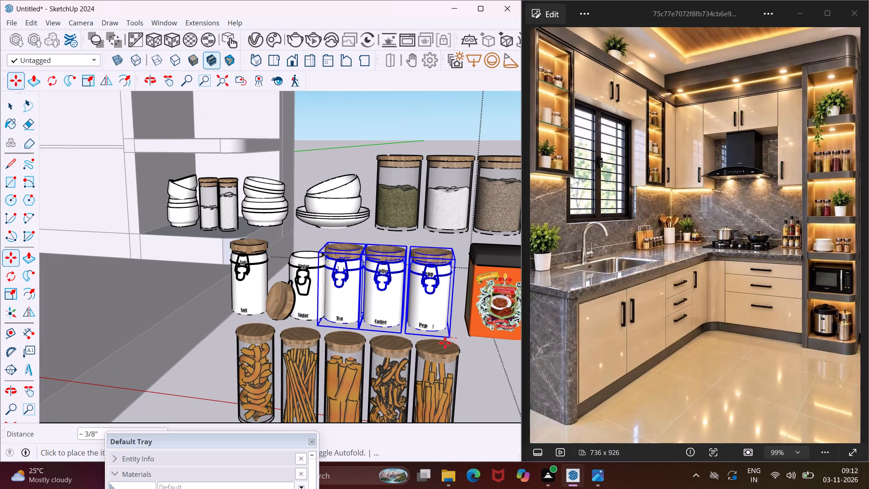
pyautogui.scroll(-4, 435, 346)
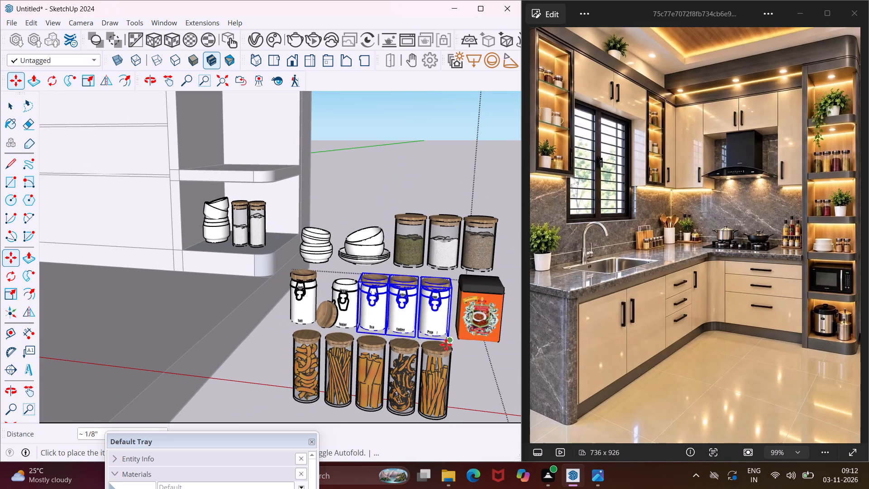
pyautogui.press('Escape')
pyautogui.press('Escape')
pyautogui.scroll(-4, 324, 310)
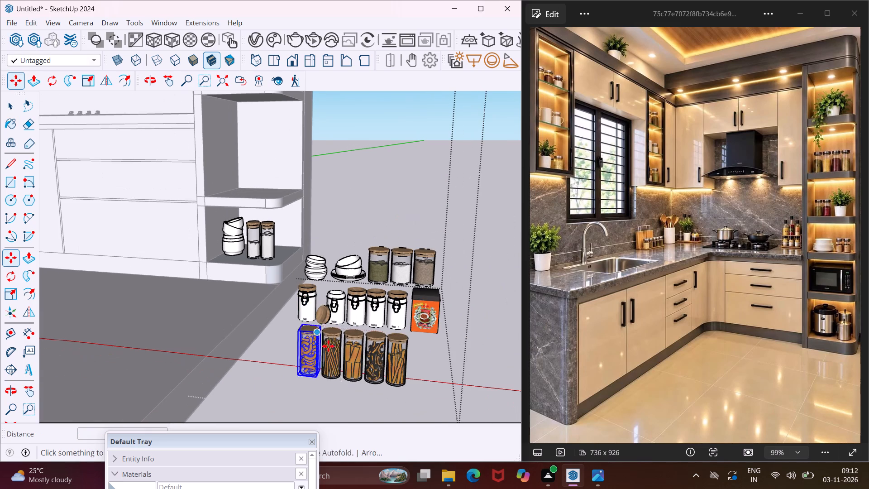
# Rotate all the loose kitchenware beside the kitchen 90 degrees about the vertical axis.
pyautogui.press('space')
pyautogui.moveTo(461, 236); pyautogui.dragTo(458, 243)
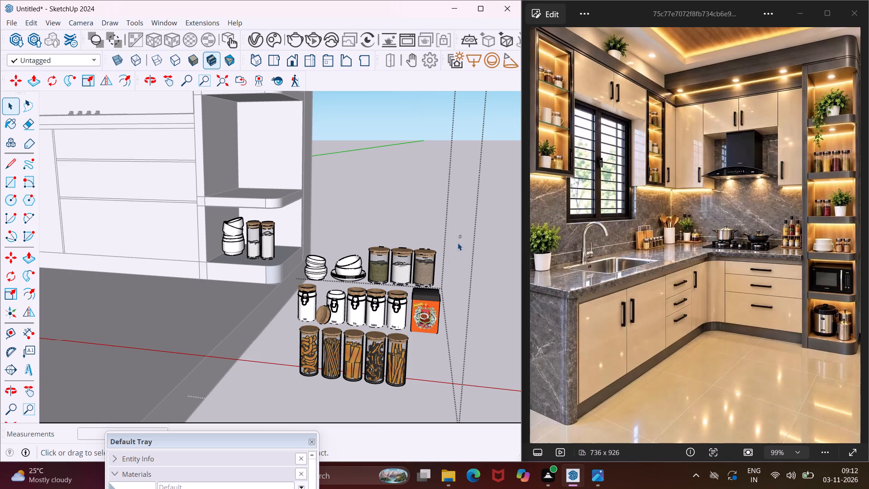
pyautogui.moveTo(458, 243); pyautogui.dragTo(286, 394)
pyautogui.scroll(-9, 329, 254)
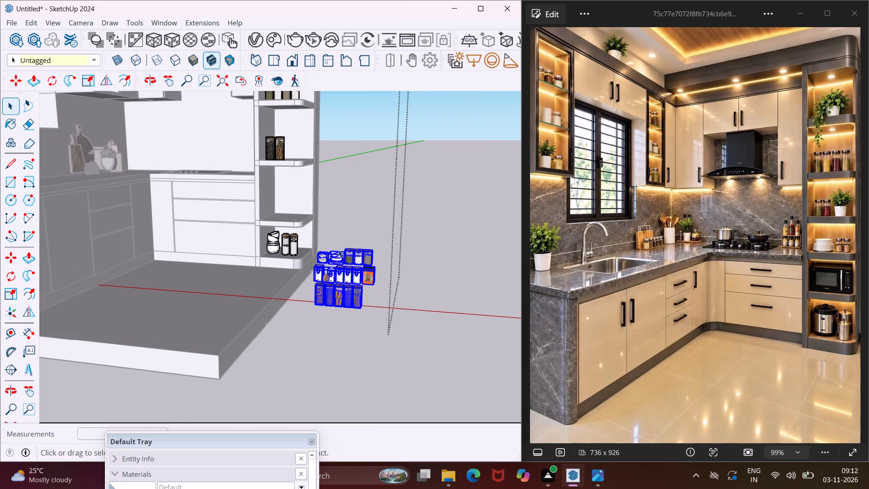
pyautogui.click(14, 275)
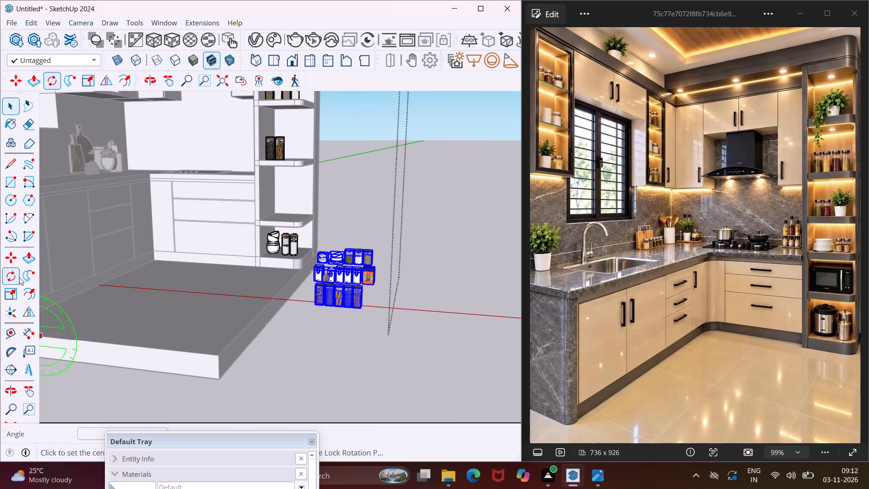
pyautogui.click(322, 331)
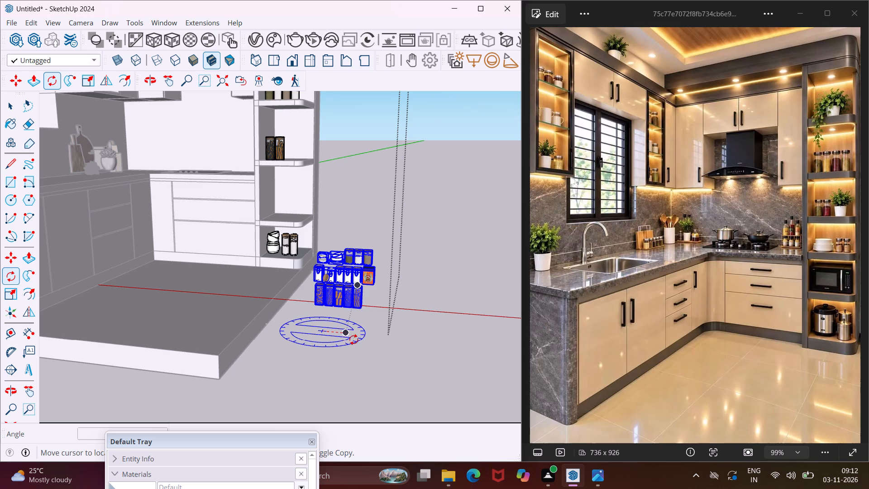
pyautogui.click(368, 340)
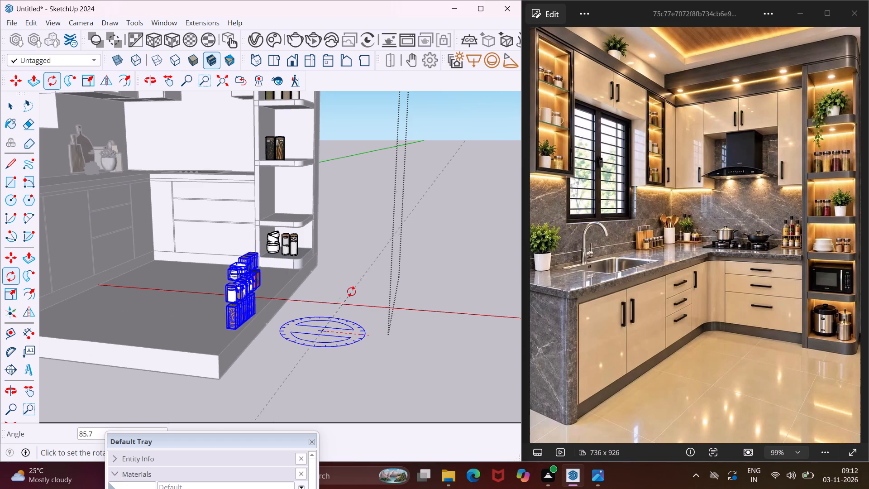
pyautogui.click(349, 290)
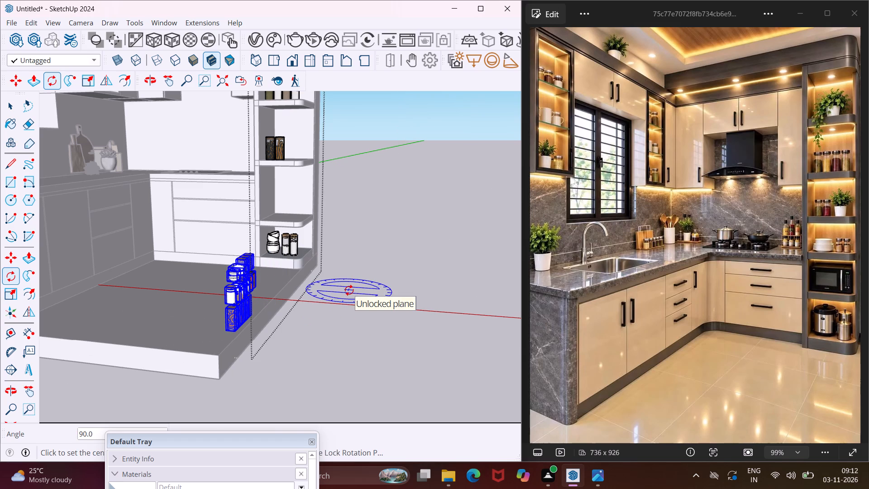
pyautogui.press('space')
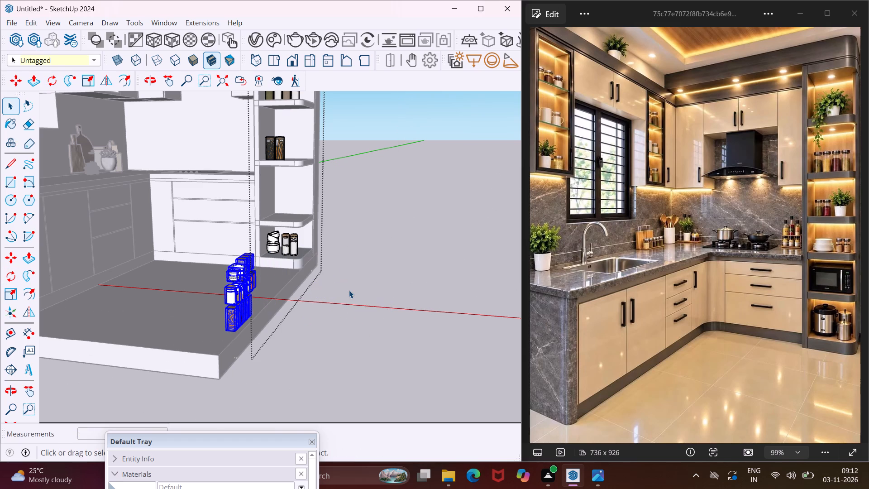
pyautogui.press('Escape')
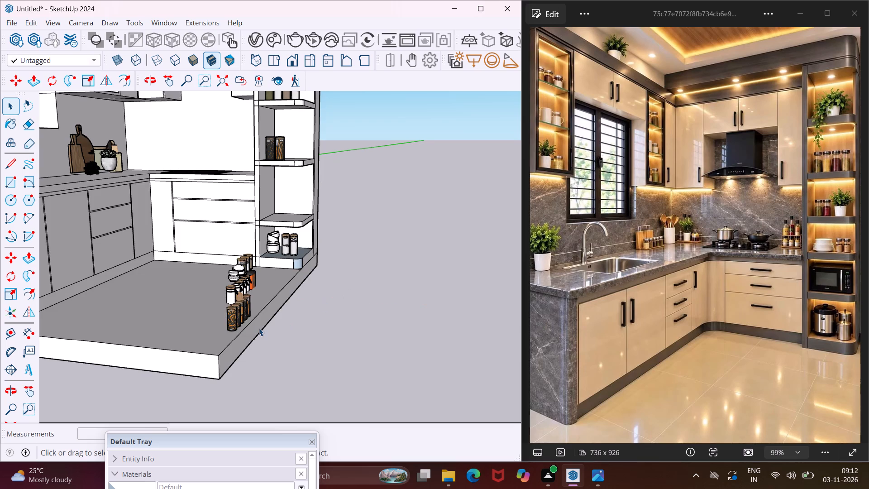
# Move the three short wood-lidded glass jars from the loose kitchenware onto the top shelf of the open wall cabinet beside the window.
pyautogui.scroll(1, 236, 313)
pyautogui.doubleClick(235, 311)
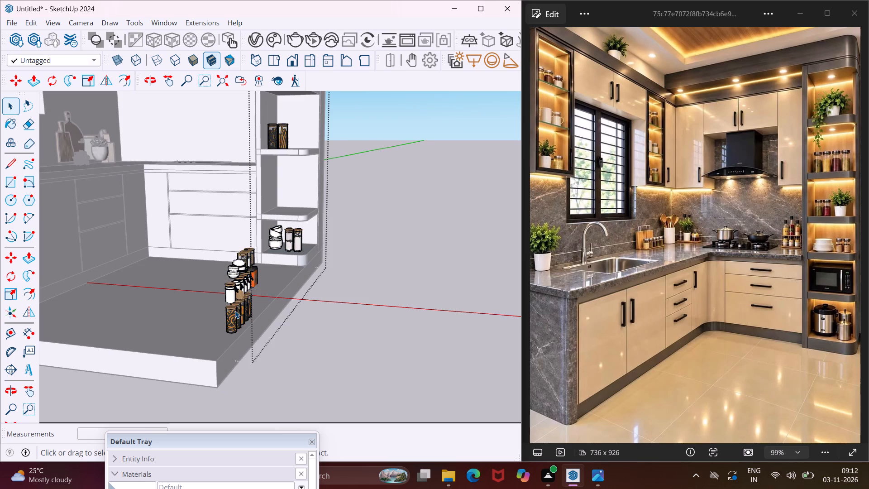
pyautogui.moveTo(235, 311); pyautogui.dragTo(156, 327, button='middle')
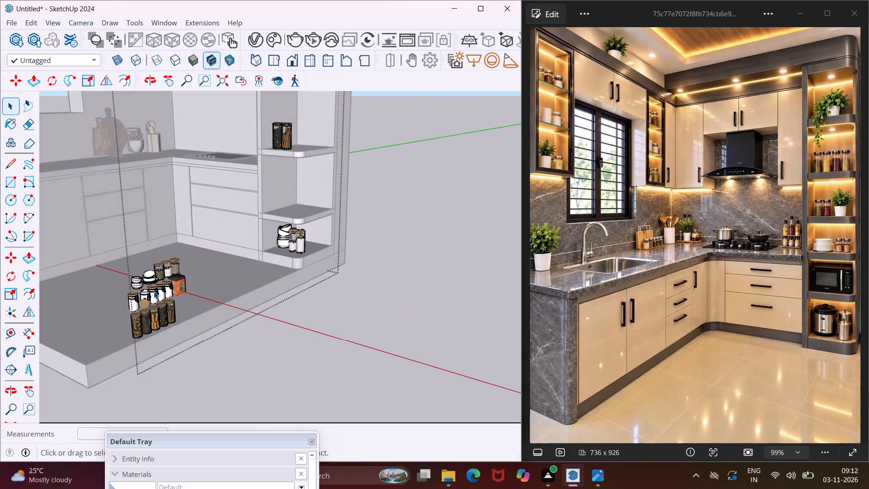
pyautogui.scroll(-17, 152, 280)
pyautogui.moveTo(155, 285); pyautogui.dragTo(138, 289, button='middle')
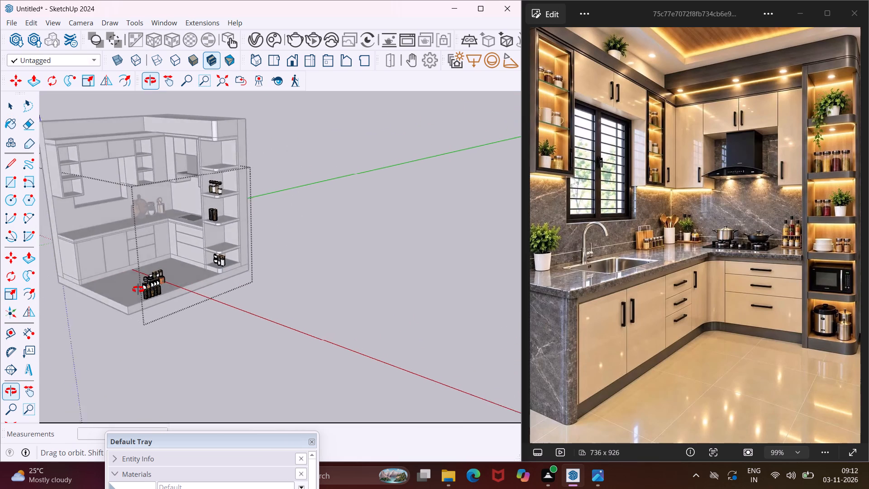
pyautogui.moveTo(138, 289); pyautogui.dragTo(55, 284, button='middle')
pyautogui.scroll(5, 102, 264)
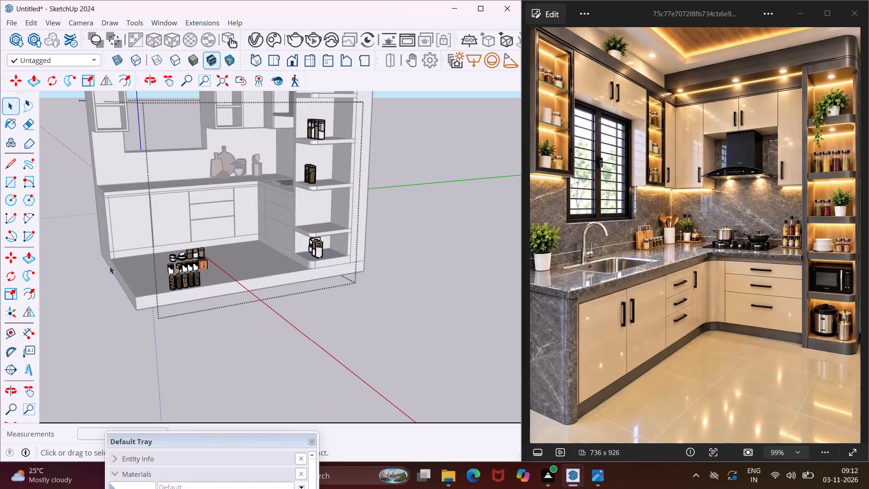
pyautogui.scroll(4, 128, 272)
pyautogui.scroll(4, 166, 276)
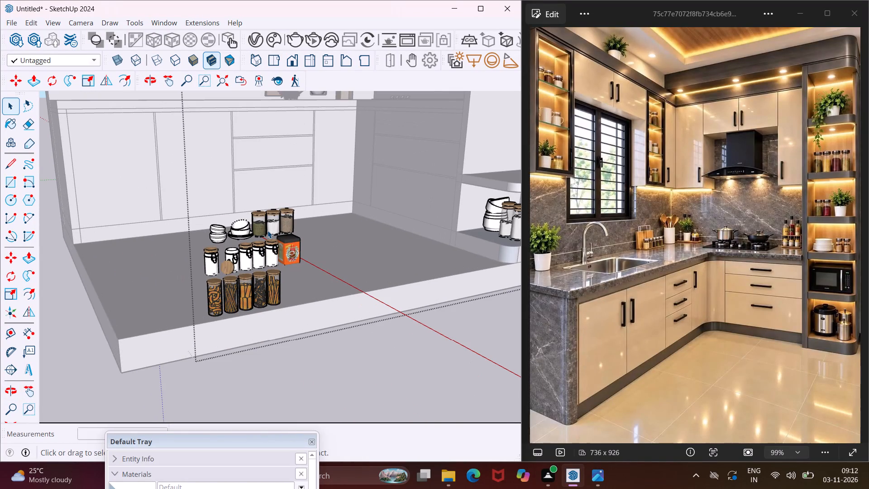
pyautogui.scroll(4, 267, 230)
pyautogui.click(260, 221)
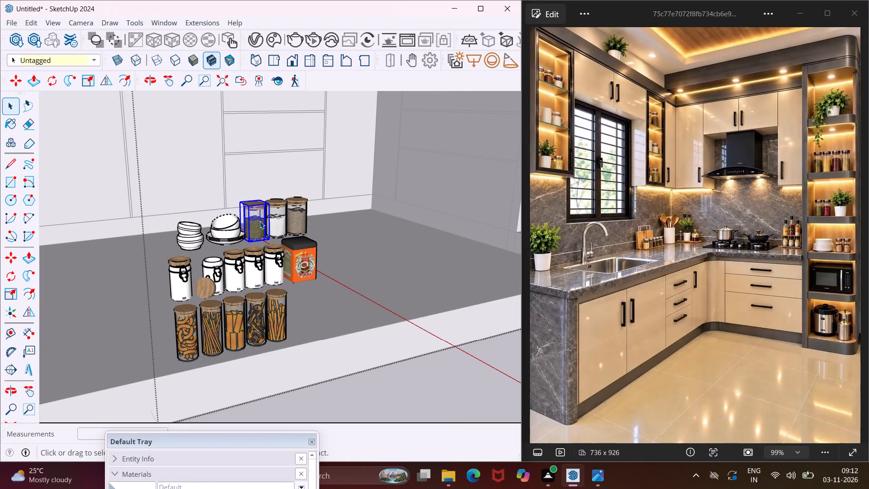
pyautogui.keyDown('ctrl'); pyautogui.click(280, 228); pyautogui.keyUp('ctrl')
pyautogui.keyDown('ctrl'); pyautogui.click(295, 222); pyautogui.keyUp('ctrl')
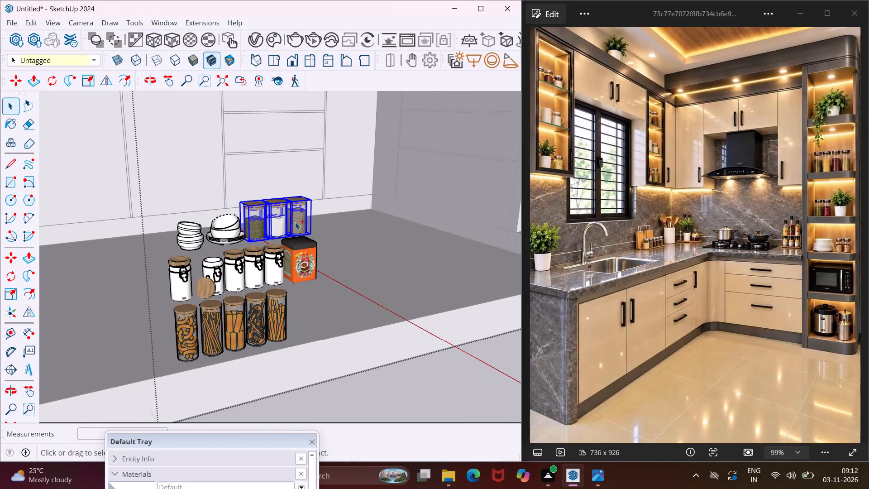
pyautogui.press('m')
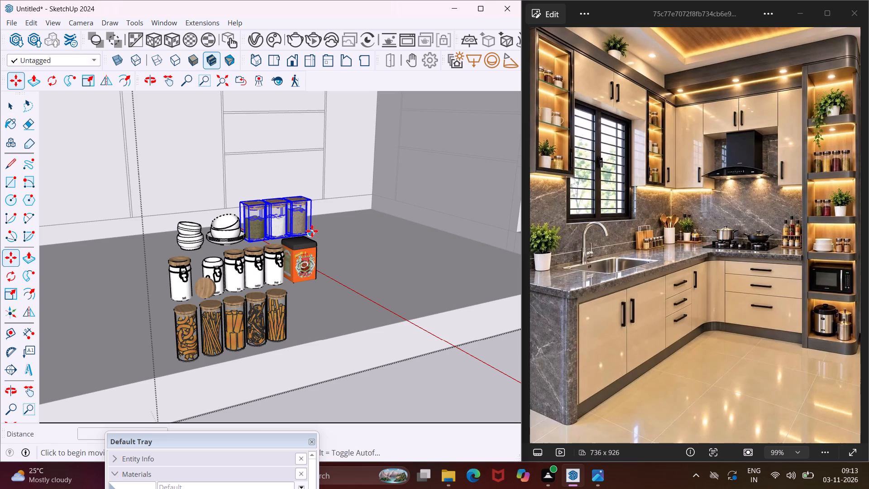
pyautogui.scroll(6, 313, 232)
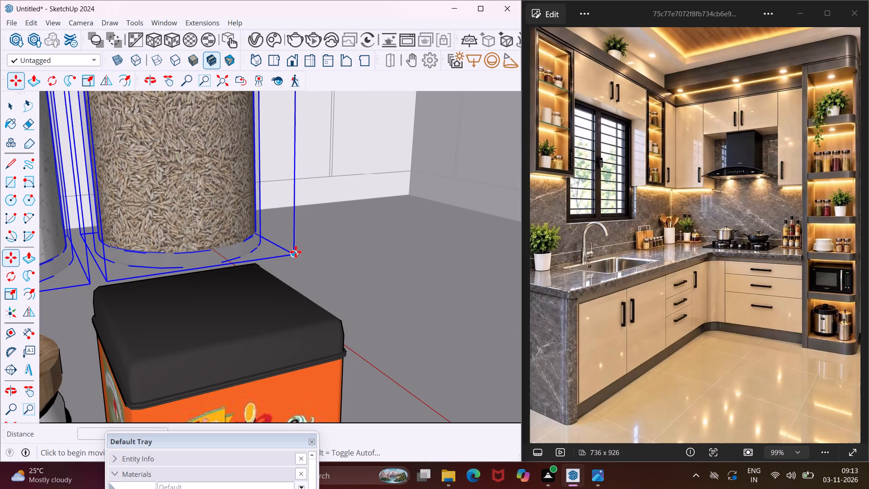
pyautogui.click(296, 252)
pyautogui.scroll(-9, 278, 238)
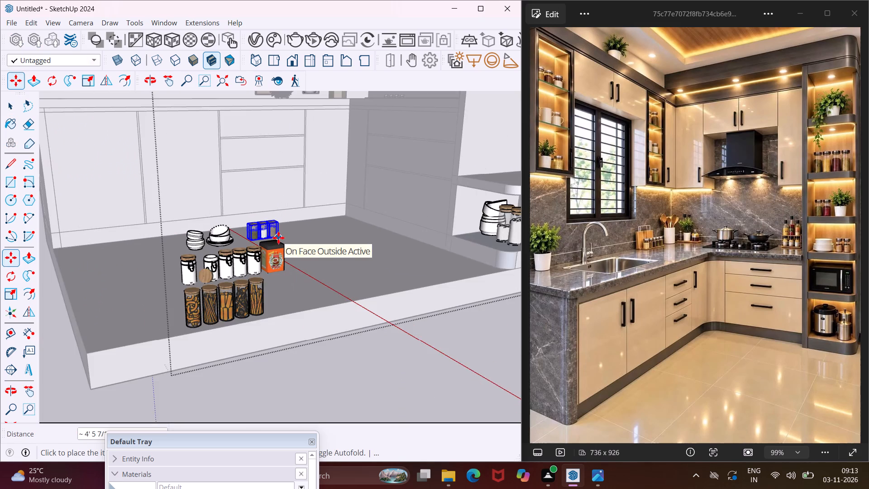
pyautogui.moveTo(278, 238); pyautogui.dragTo(232, 303, button='middle')
pyautogui.scroll(-11, 232, 303)
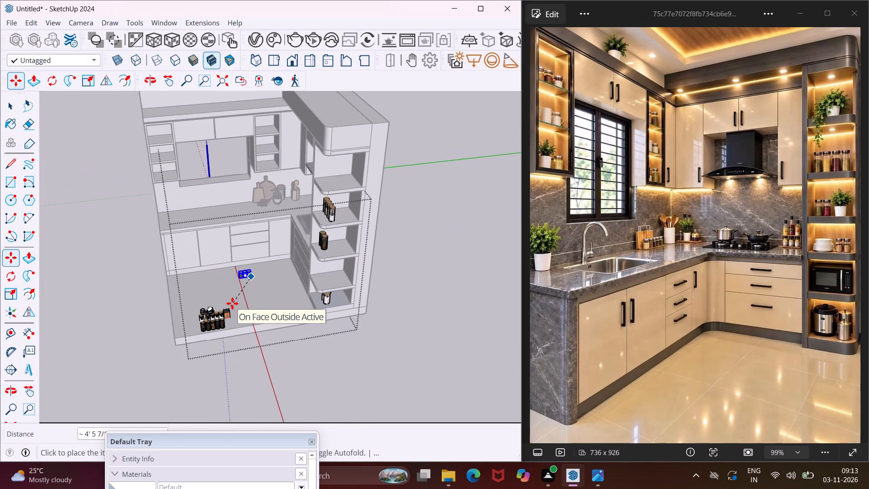
pyautogui.scroll(-3, 232, 302)
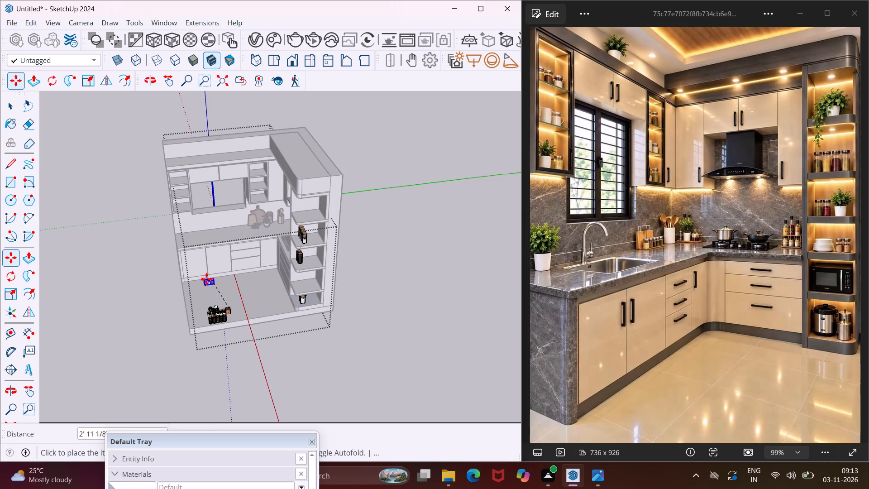
pyautogui.scroll(15, 182, 179)
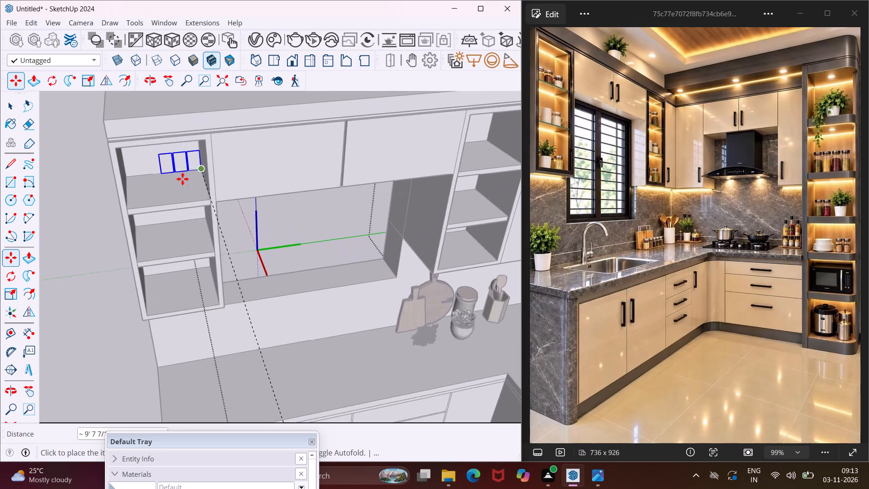
pyautogui.scroll(4, 182, 179)
pyautogui.click(198, 204)
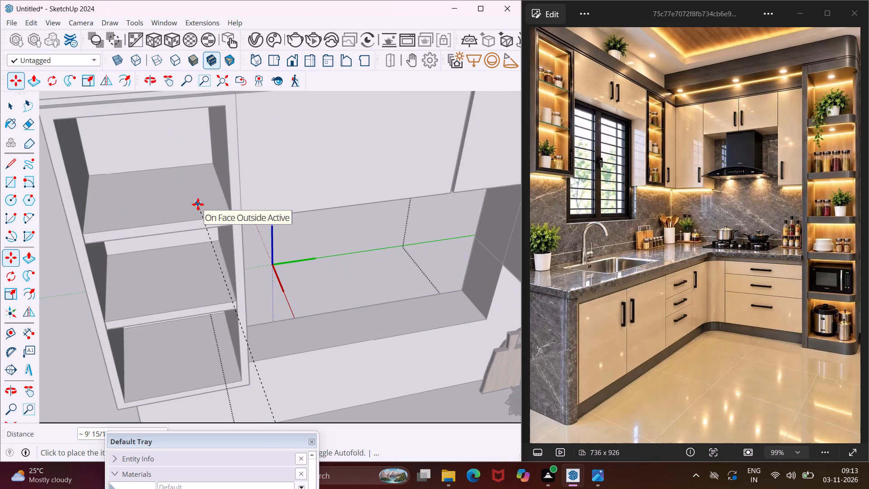
# Scale the three jars on the wall cabinet's top shelf uniformly by about 1.28 and again by about 1.10.
pyautogui.moveTo(192, 213); pyautogui.dragTo(191, 206, button='middle')
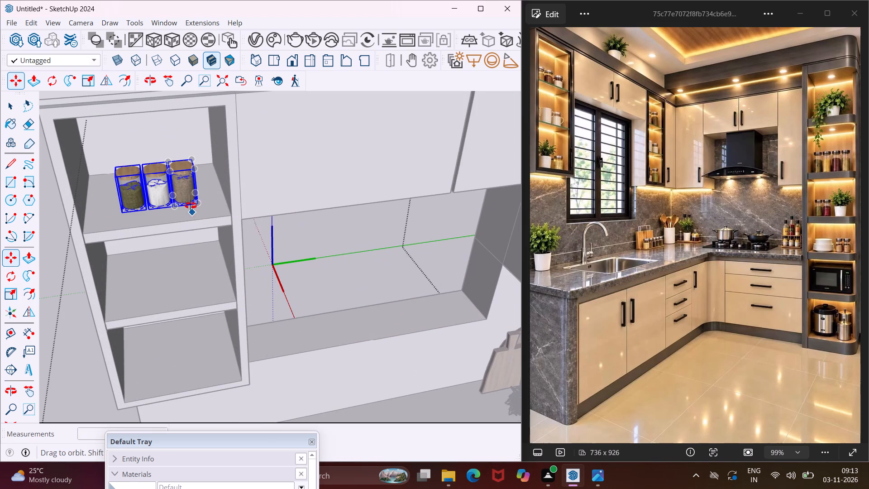
pyautogui.moveTo(191, 206); pyautogui.dragTo(186, 182, button='middle')
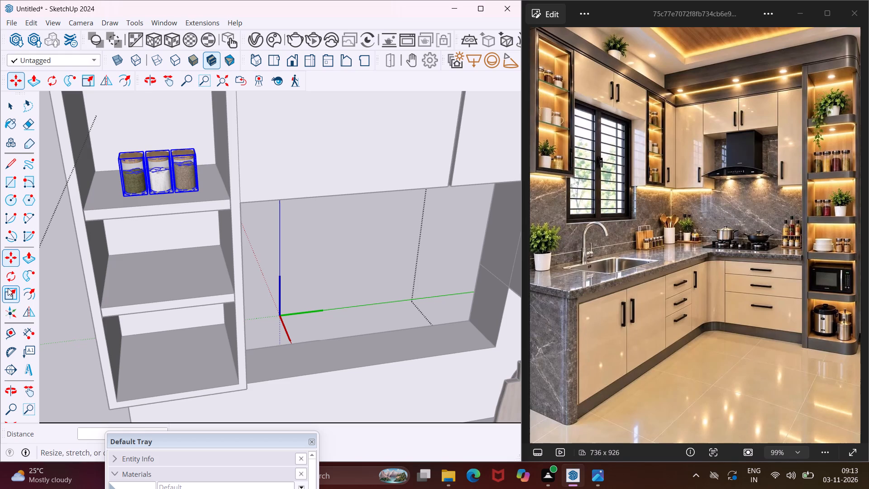
pyautogui.click(5, 289)
pyautogui.click(114, 161)
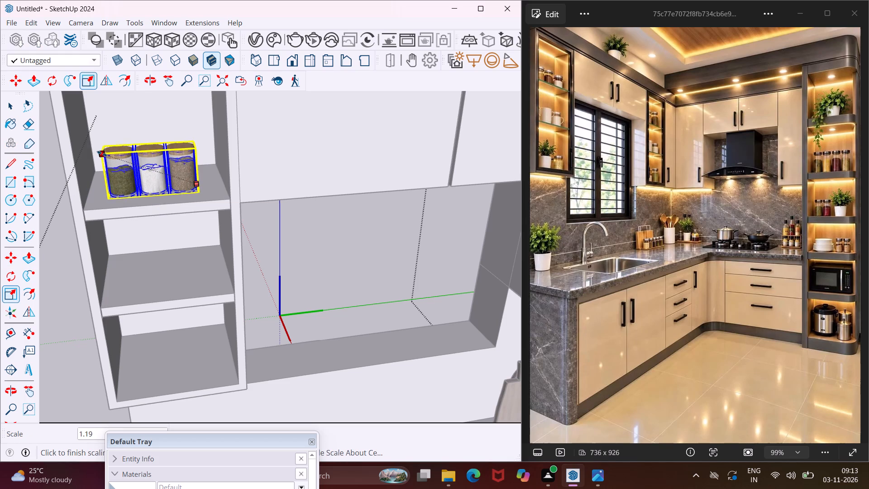
pyautogui.click(95, 148)
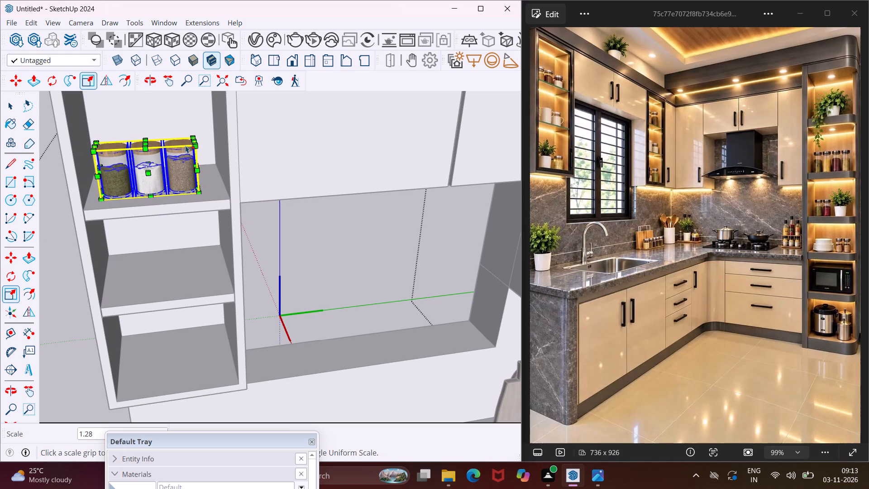
pyautogui.click(191, 147)
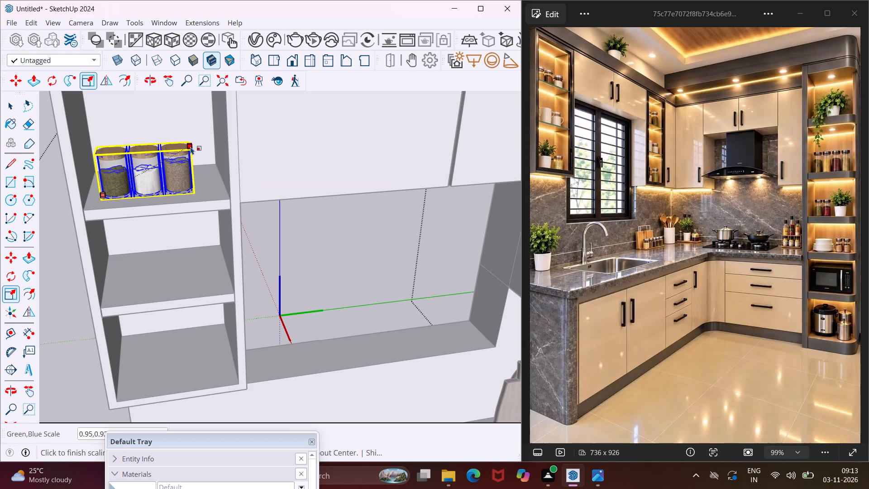
pyautogui.press('Escape')
pyautogui.click(193, 147)
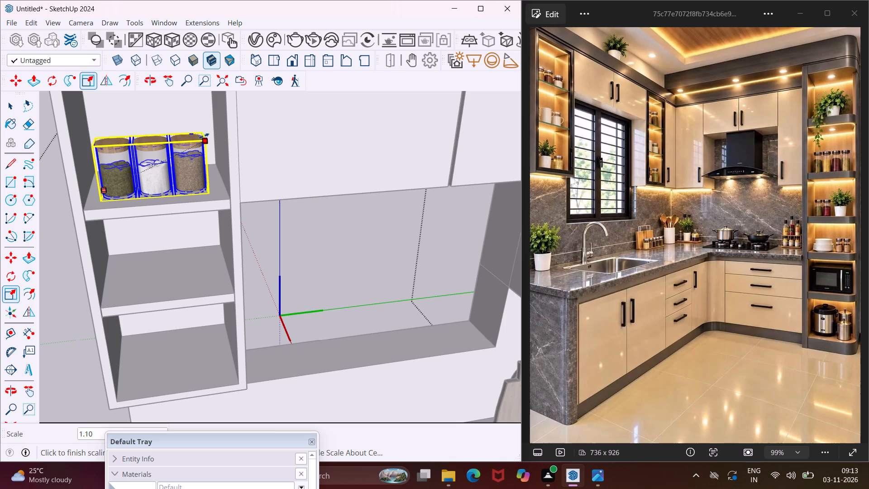
pyautogui.click(205, 133)
# Stretch the three jars on the wall cabinet's top shelf vertically by about 1.33.
pyautogui.scroll(1, 184, 159)
pyautogui.moveTo(184, 159); pyautogui.dragTo(184, 136, button='middle')
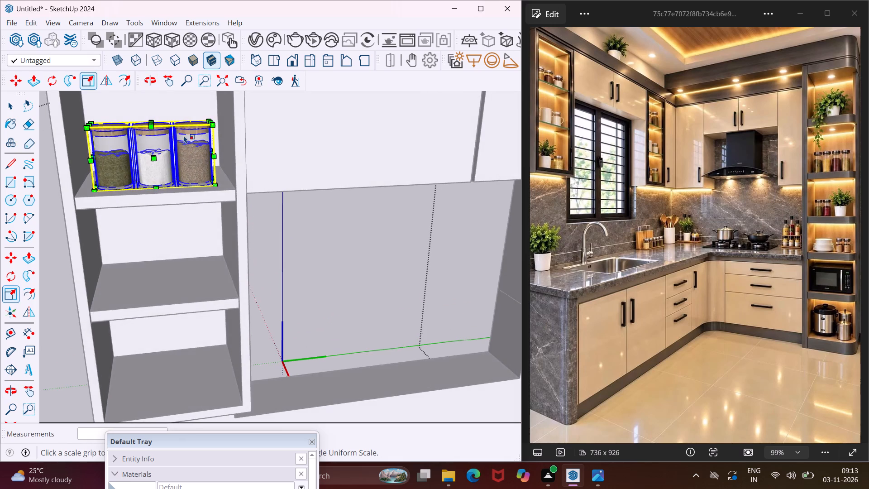
pyautogui.scroll(-8, 184, 141)
pyautogui.scroll(11, 169, 128)
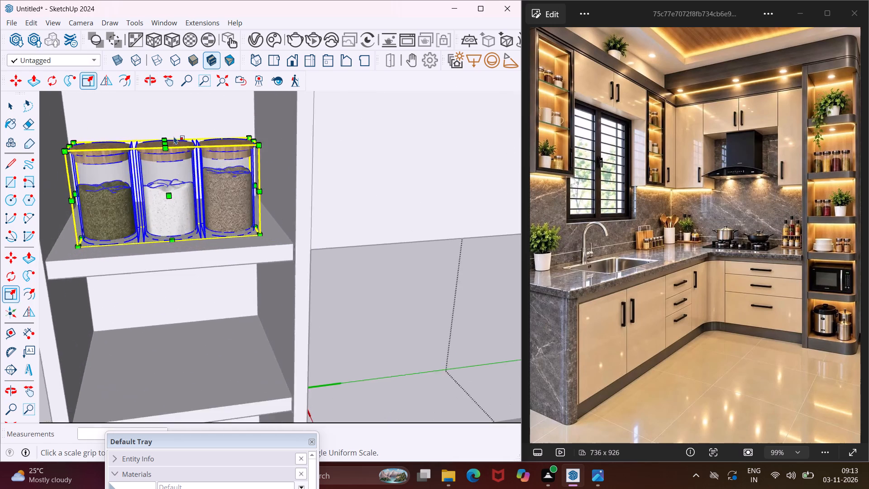
pyautogui.scroll(4, 174, 136)
pyautogui.click(158, 148)
pyautogui.scroll(-3, 154, 136)
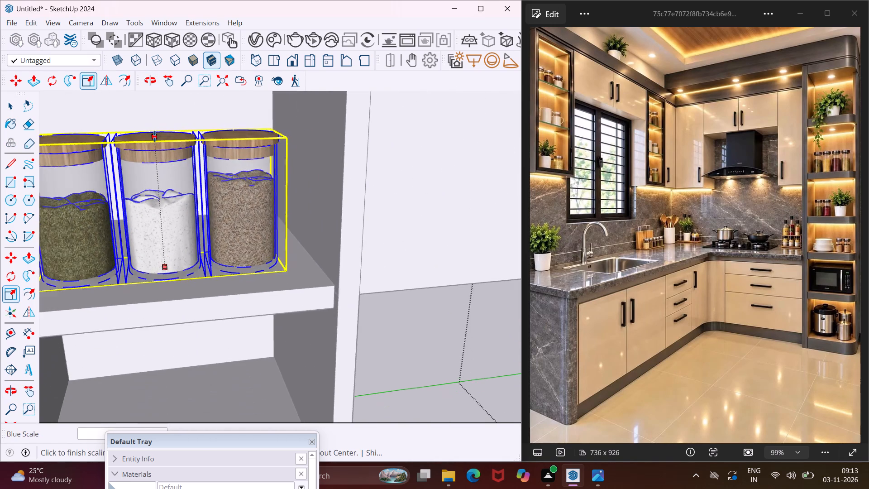
pyautogui.scroll(-6, 154, 136)
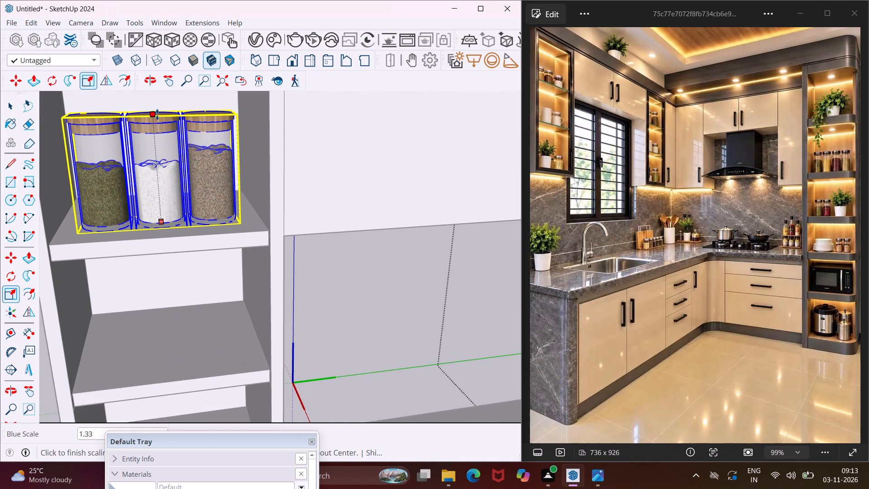
pyautogui.click(157, 115)
# Copy the three wood-lidded glass jars about 5' 5" across the window onto the top shelf of the other open wall cabinet.
pyautogui.scroll(-7, 166, 167)
pyautogui.moveTo(172, 185); pyautogui.dragTo(192, 218, button='middle')
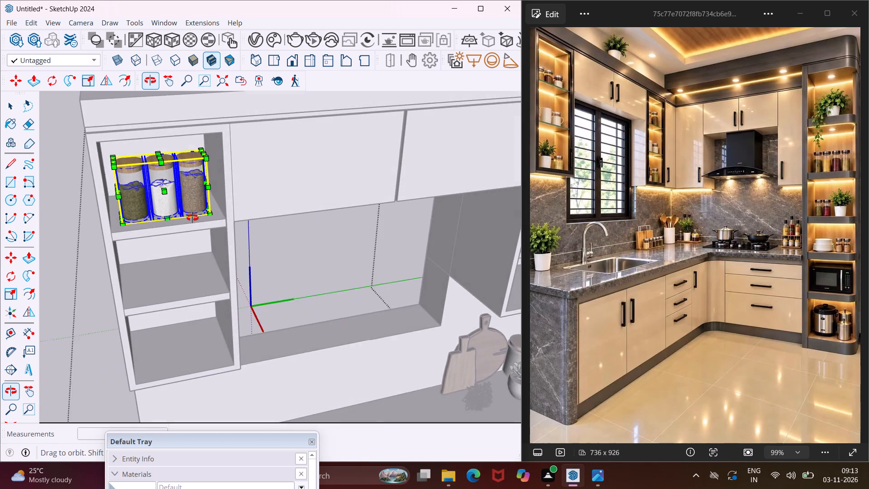
pyautogui.moveTo(192, 218); pyautogui.dragTo(194, 221, button='middle')
pyautogui.press('m')
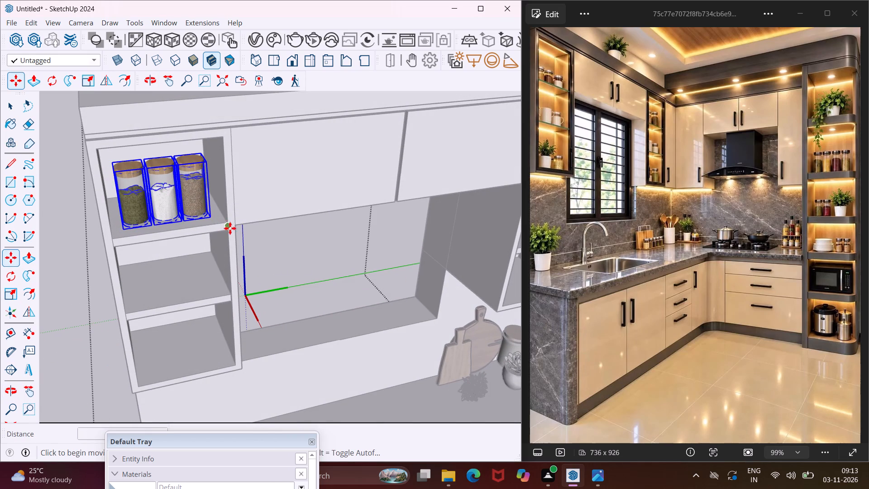
pyautogui.scroll(6, 219, 221)
pyautogui.click(208, 224)
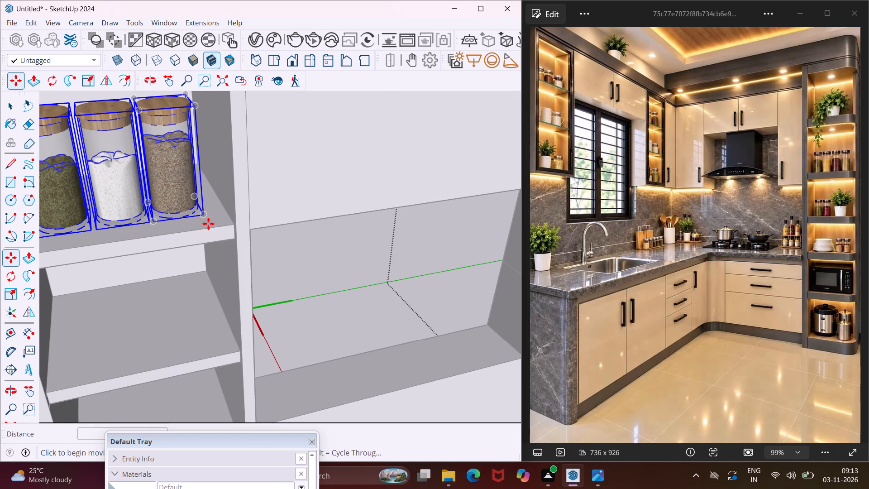
pyautogui.scroll(-8, 155, 231)
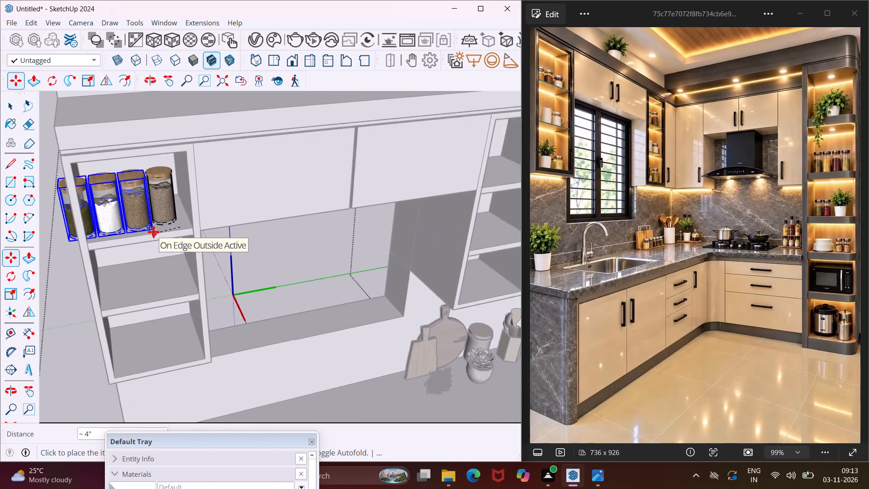
pyautogui.scroll(-6, 153, 232)
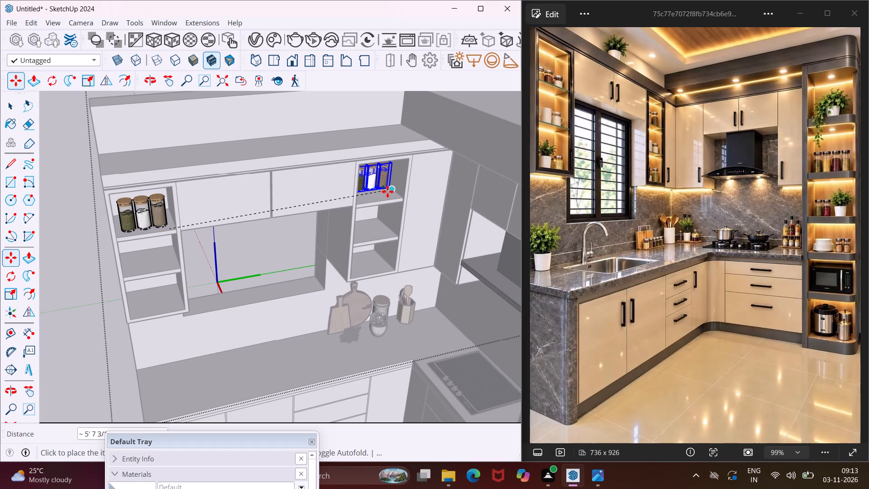
pyautogui.scroll(9, 389, 194)
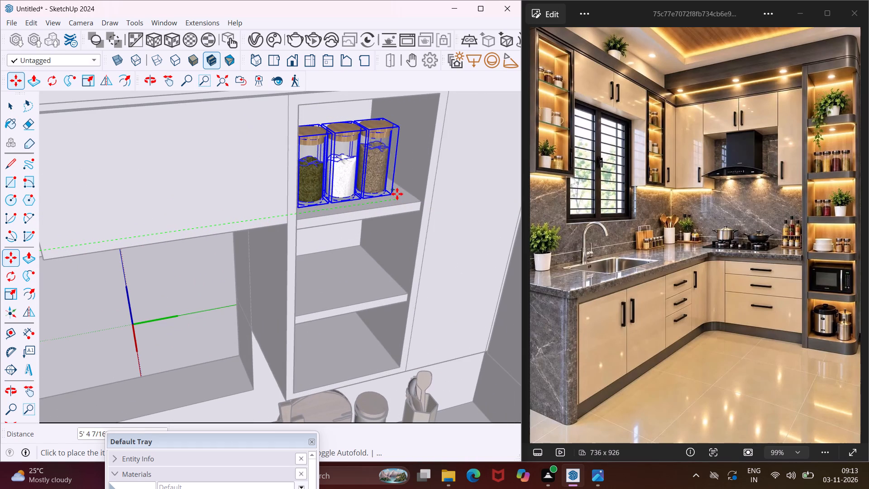
pyautogui.click(399, 194)
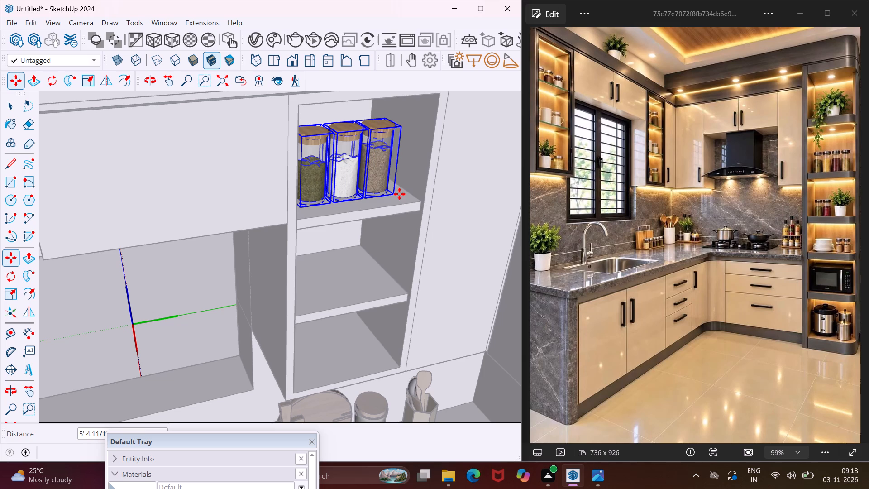
pyautogui.scroll(-2, 399, 194)
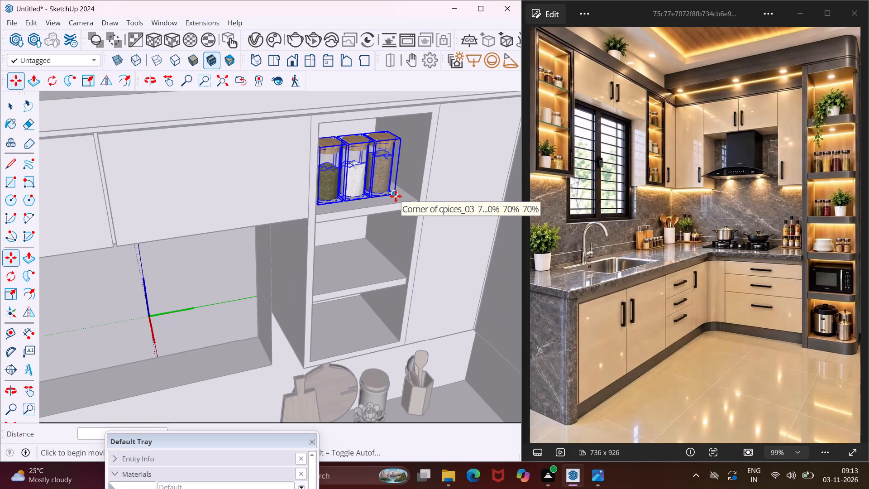
pyautogui.moveTo(396, 196); pyautogui.dragTo(317, 206, button='middle')
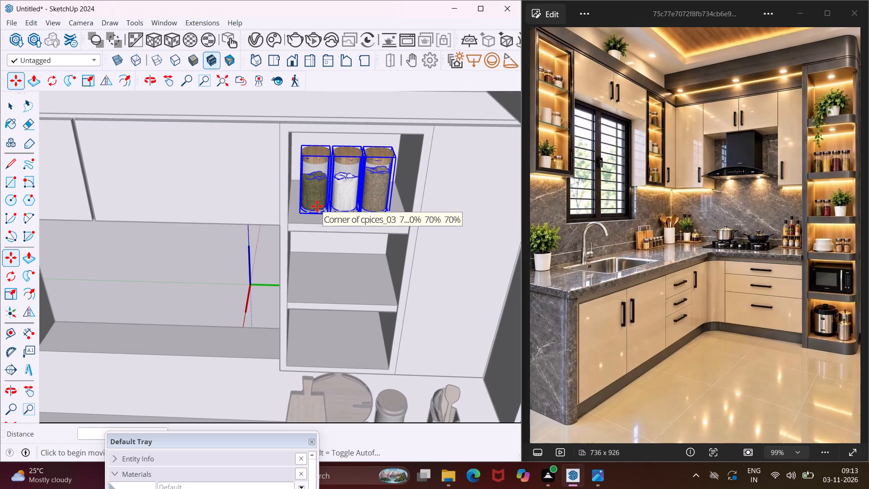
pyautogui.press('Escape')
pyautogui.press('space')
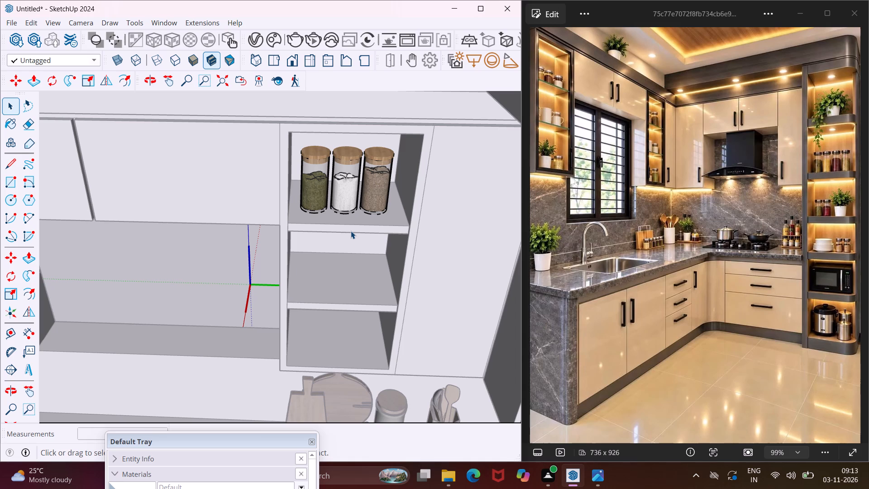
# Move the white Tea, Coffee and Pepper canisters from the loose kitchenware on the floor onto the first wall cabinet's middle shelf.
pyautogui.scroll(-6, 351, 231)
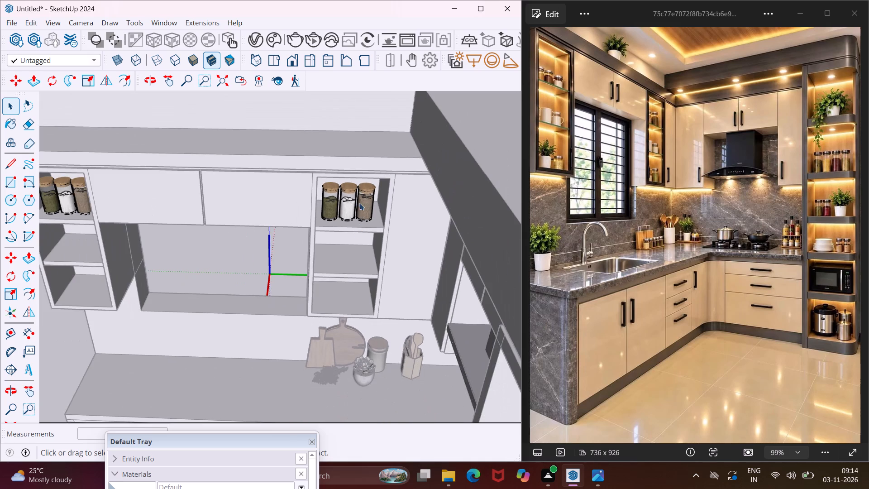
pyautogui.scroll(-13, 360, 197)
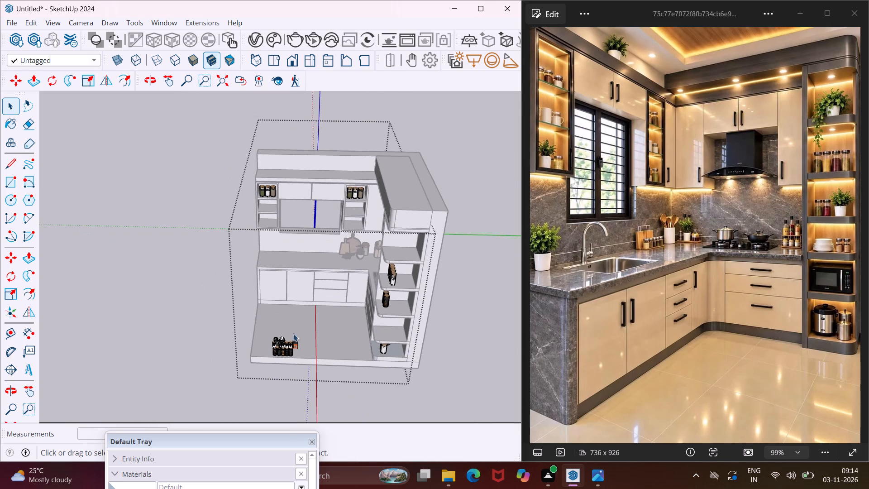
pyautogui.scroll(3, 285, 360)
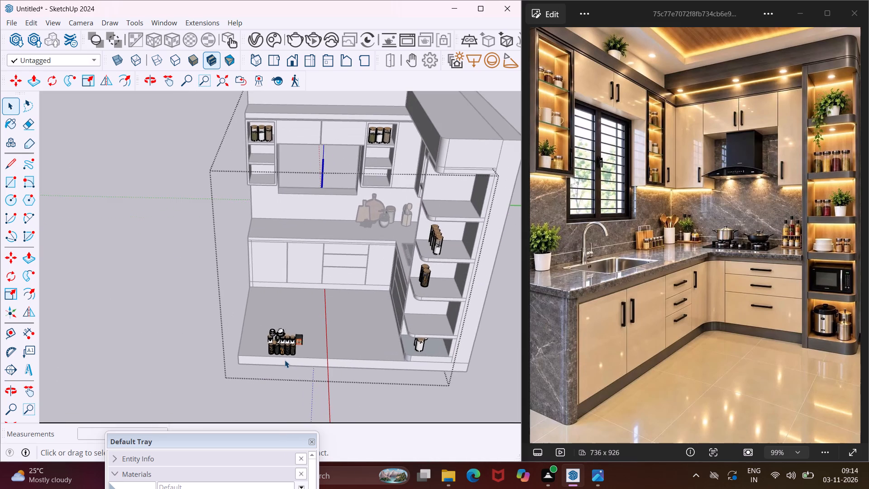
pyautogui.scroll(4, 285, 360)
pyautogui.moveTo(285, 360); pyautogui.dragTo(289, 323, button='middle')
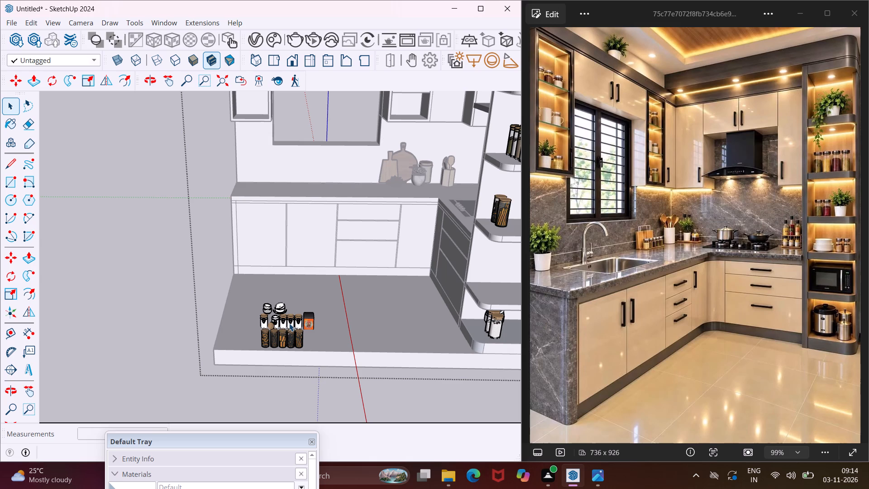
pyautogui.scroll(-7, 291, 323)
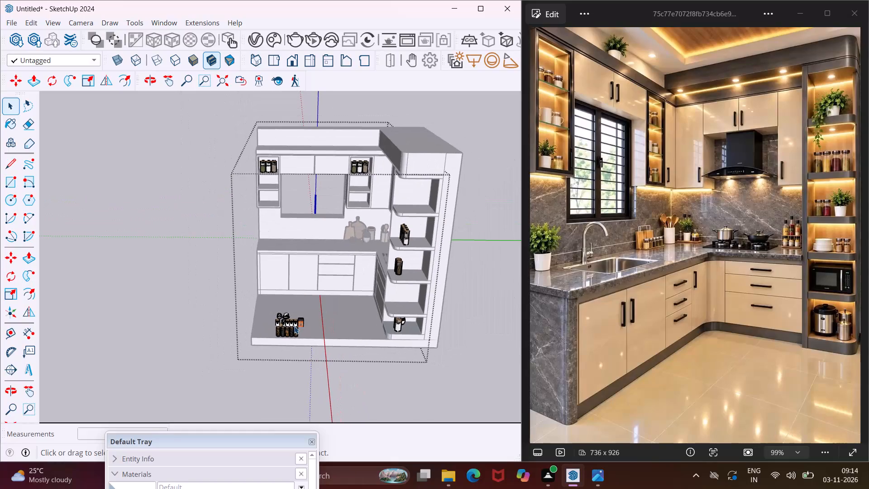
pyautogui.scroll(1, 254, 163)
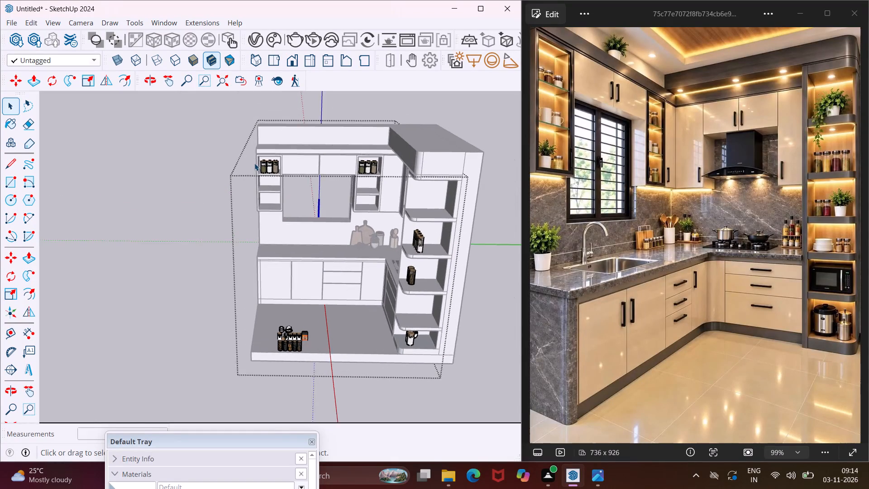
pyautogui.scroll(2, 254, 163)
pyautogui.scroll(4, 299, 374)
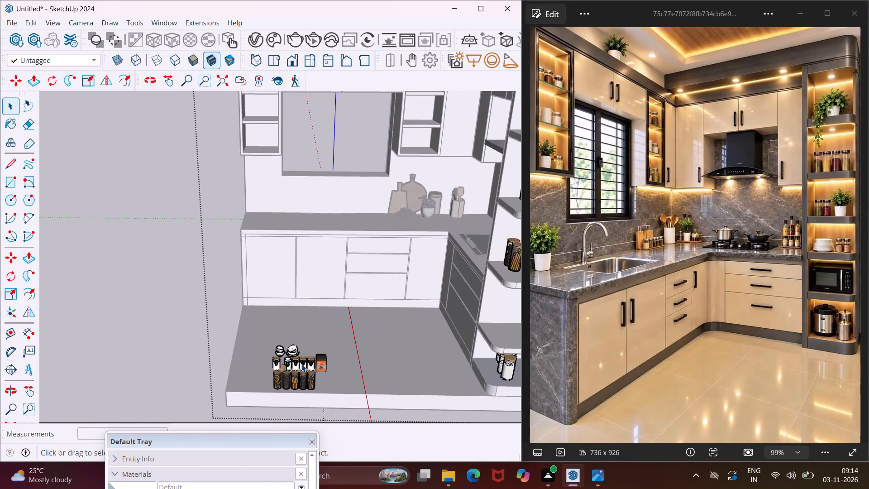
pyautogui.moveTo(301, 364); pyautogui.dragTo(306, 336, button='middle')
pyautogui.scroll(8, 301, 359)
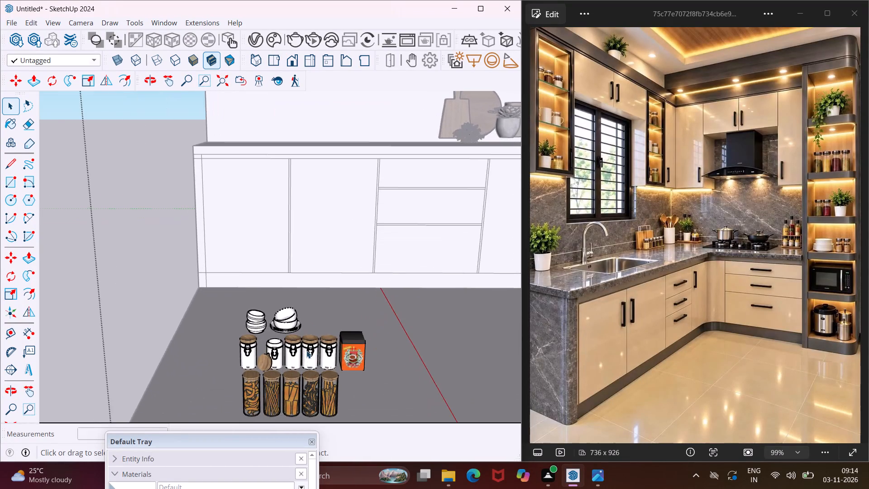
pyautogui.scroll(2, 316, 347)
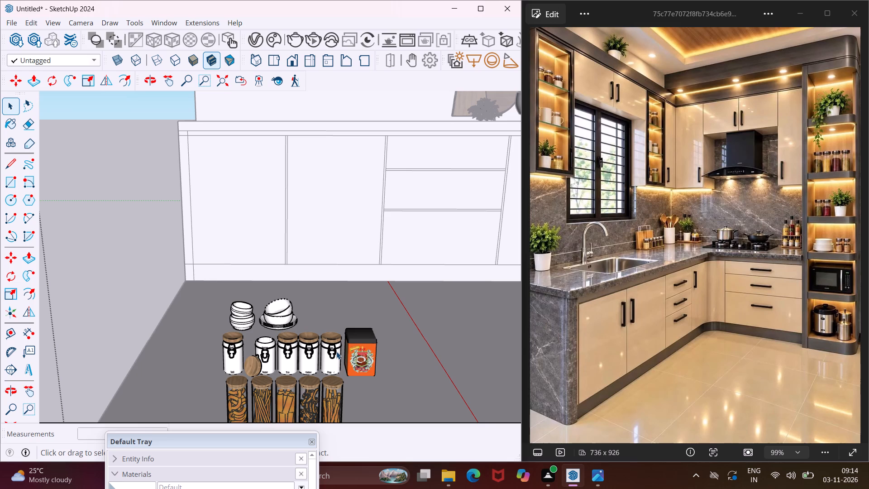
pyautogui.click(336, 351)
pyautogui.keyDown('ctrl'); pyautogui.click(310, 359); pyautogui.keyUp('ctrl')
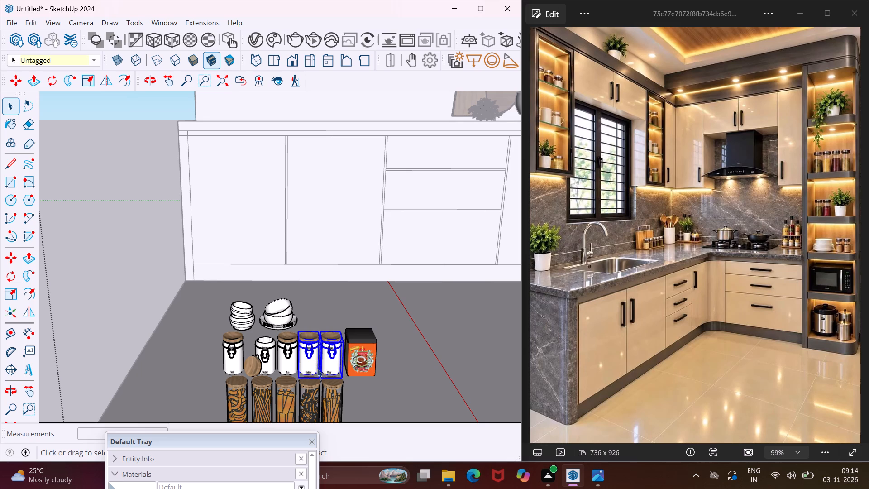
pyautogui.keyDown('ctrl'); pyautogui.click(285, 366); pyautogui.keyUp('ctrl')
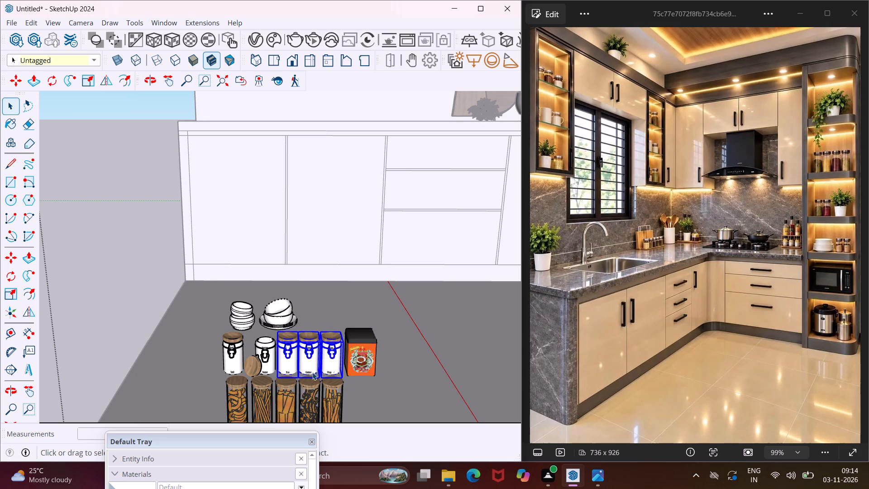
pyautogui.press('m')
pyautogui.scroll(4, 340, 376)
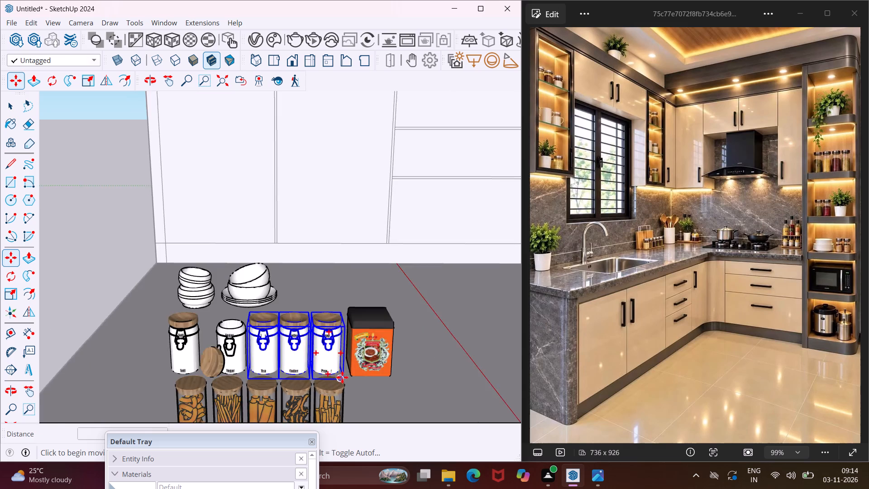
pyautogui.scroll(3, 342, 377)
pyautogui.click(343, 381)
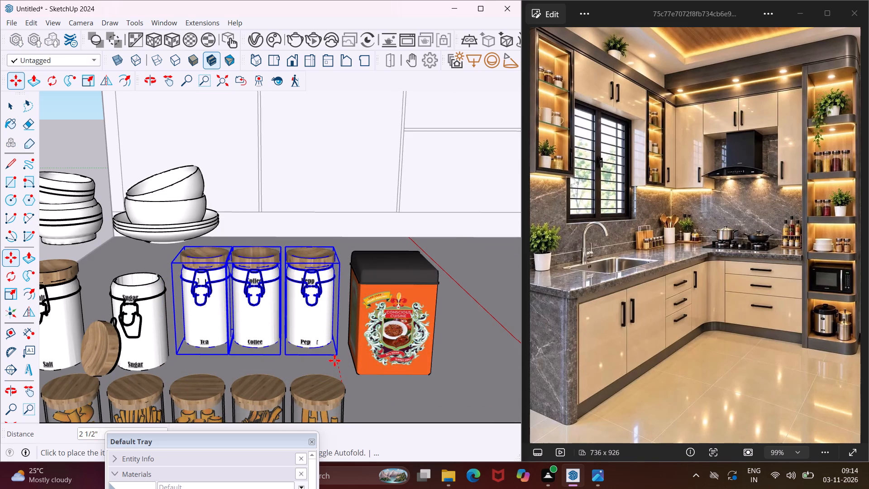
pyautogui.scroll(-16, 334, 360)
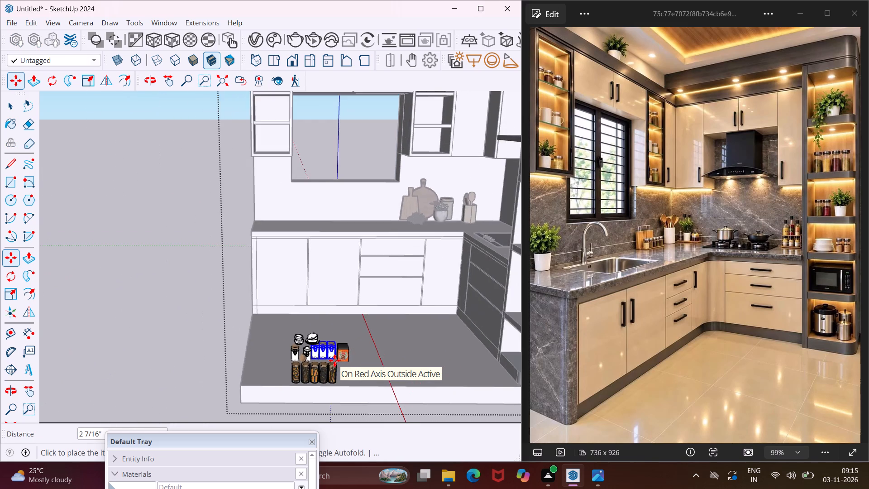
pyautogui.scroll(-4, 335, 361)
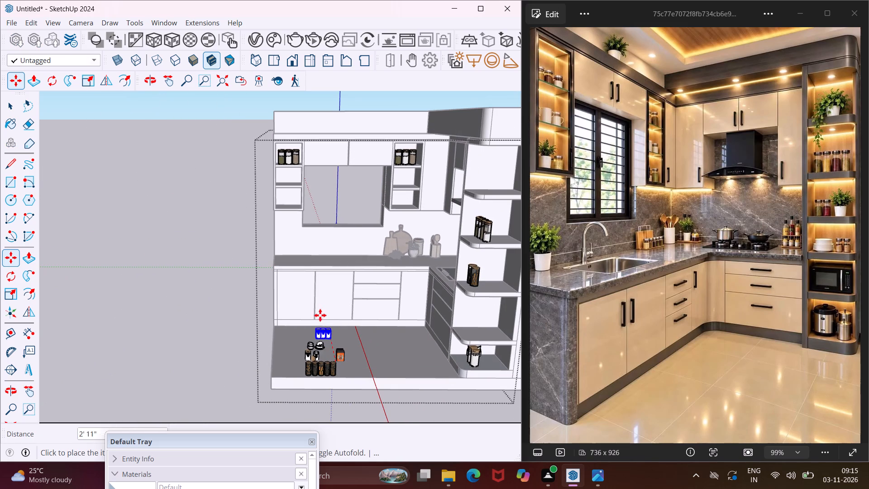
pyautogui.scroll(4, 293, 181)
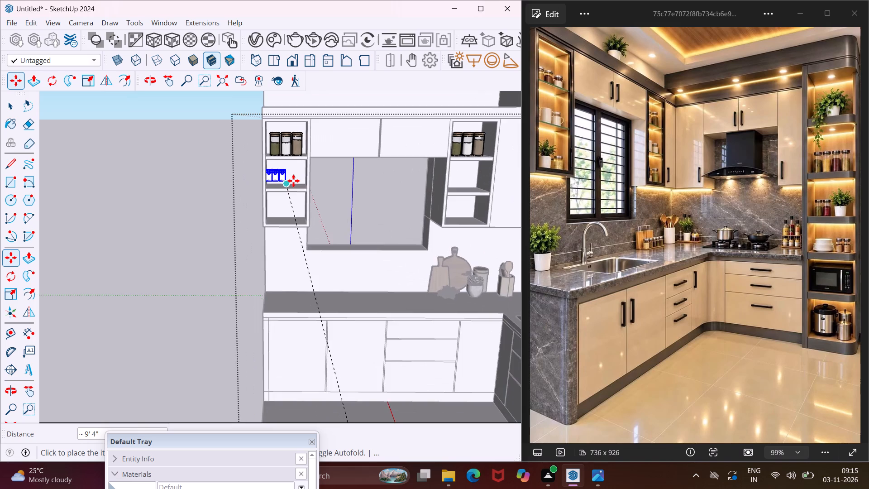
pyautogui.scroll(2, 293, 181)
pyautogui.moveTo(293, 181); pyautogui.dragTo(297, 230, button='middle')
pyautogui.scroll(1, 293, 181)
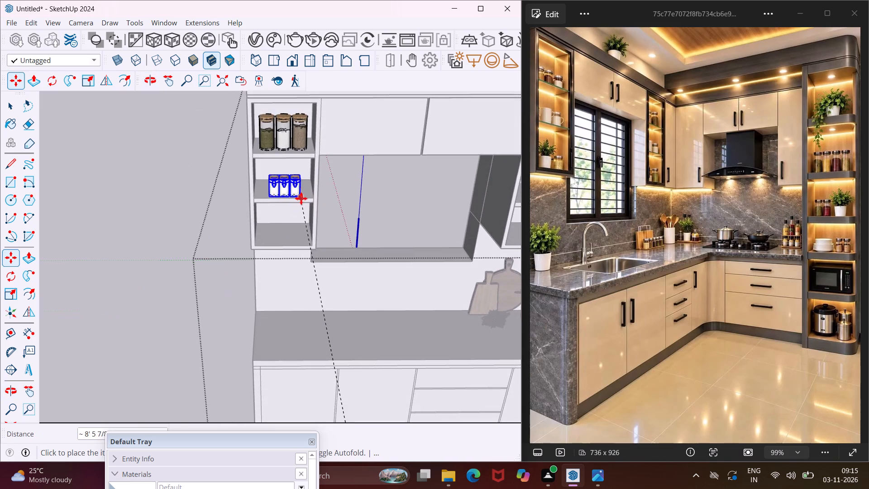
pyautogui.scroll(7, 301, 198)
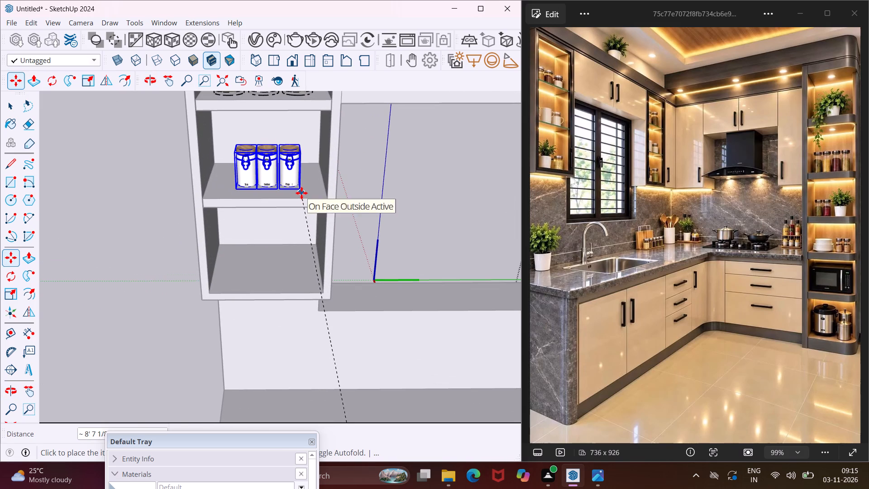
pyautogui.click(302, 193)
# Shift the three white canisters slightly along the middle shelf toward the window.
pyautogui.moveTo(302, 193); pyautogui.dragTo(320, 185, button='middle')
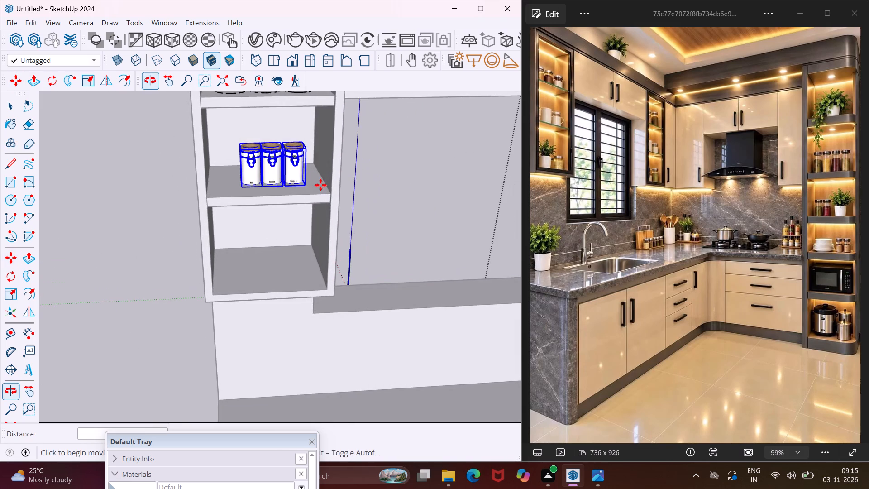
pyautogui.scroll(7, 309, 185)
pyautogui.click(305, 196)
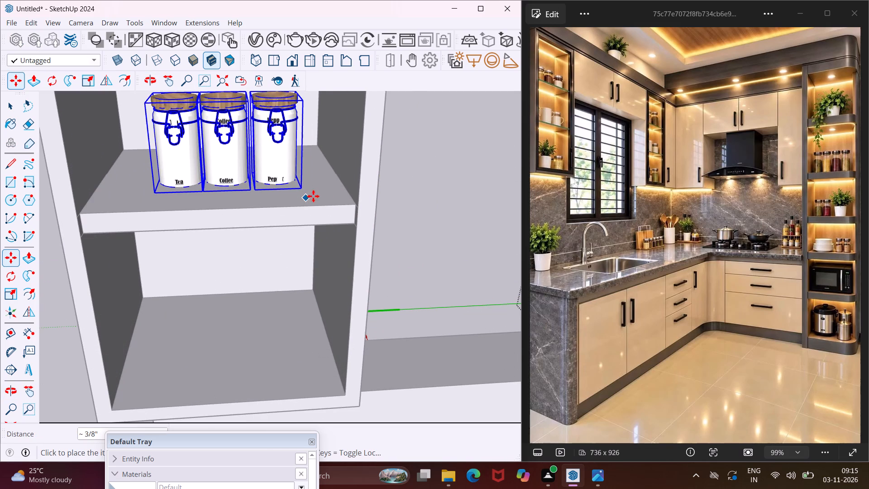
pyautogui.click(320, 196)
# Scale the three white canisters on the middle shelf uniformly by about 1.37.
pyautogui.scroll(-5, 307, 209)
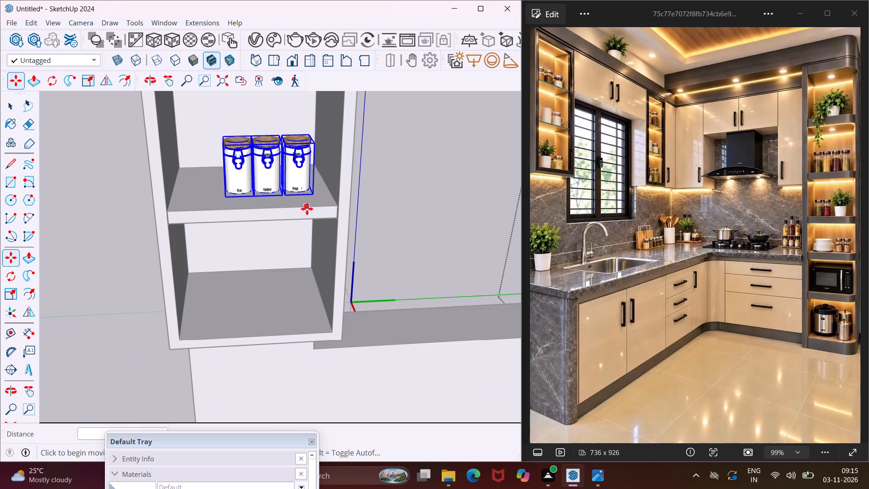
pyautogui.scroll(-4, 306, 210)
pyautogui.moveTo(306, 210); pyautogui.dragTo(289, 184, button='middle')
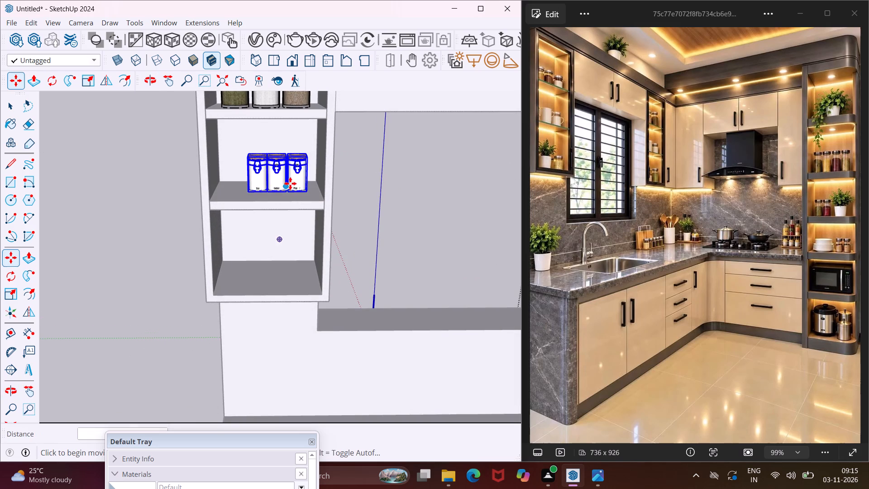
pyautogui.click(14, 291)
pyautogui.scroll(6, 249, 148)
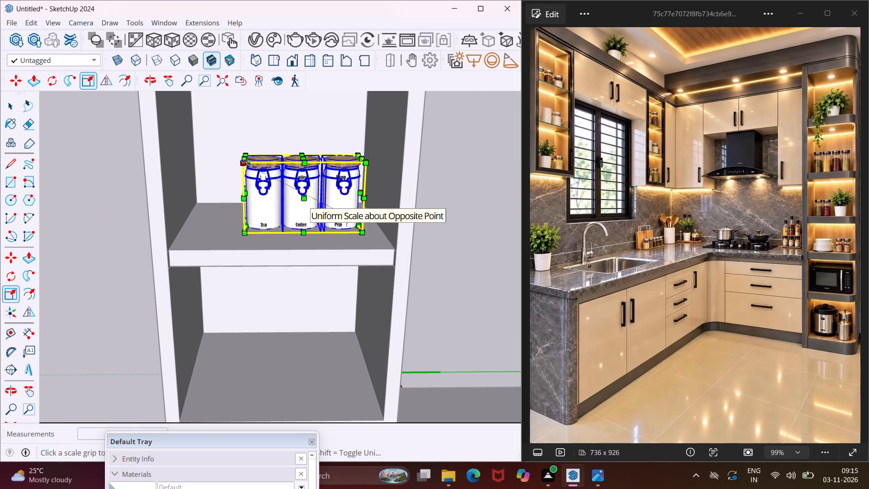
pyautogui.click(246, 162)
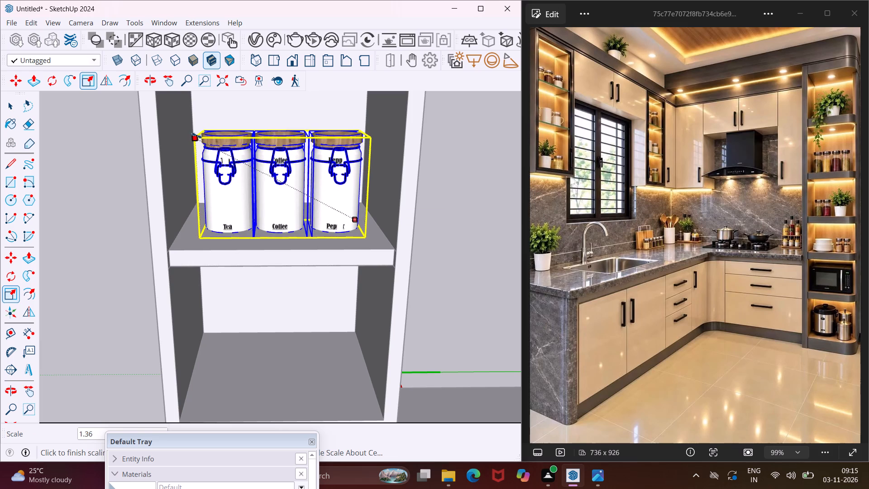
pyautogui.click(195, 134)
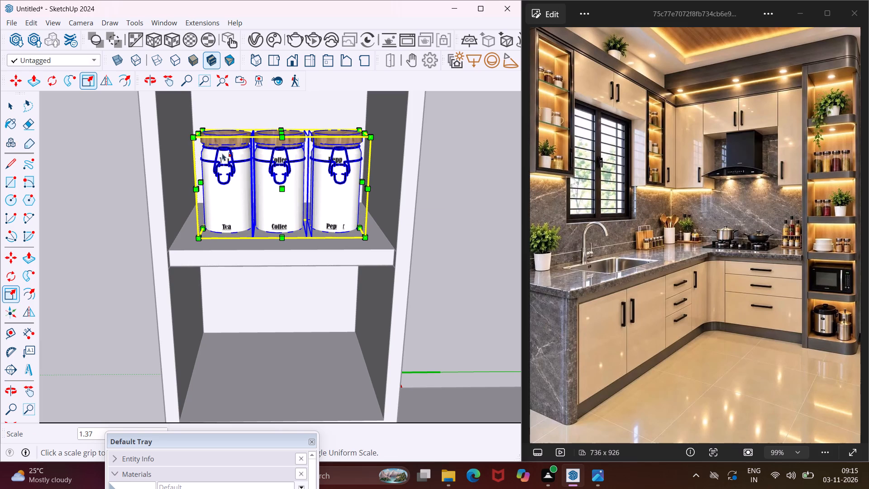
# Stretch the three white canisters on the first wall cabinet's middle shelf slightly taller along the vertical axis.
pyautogui.moveTo(250, 184); pyautogui.dragTo(261, 232, button='middle')
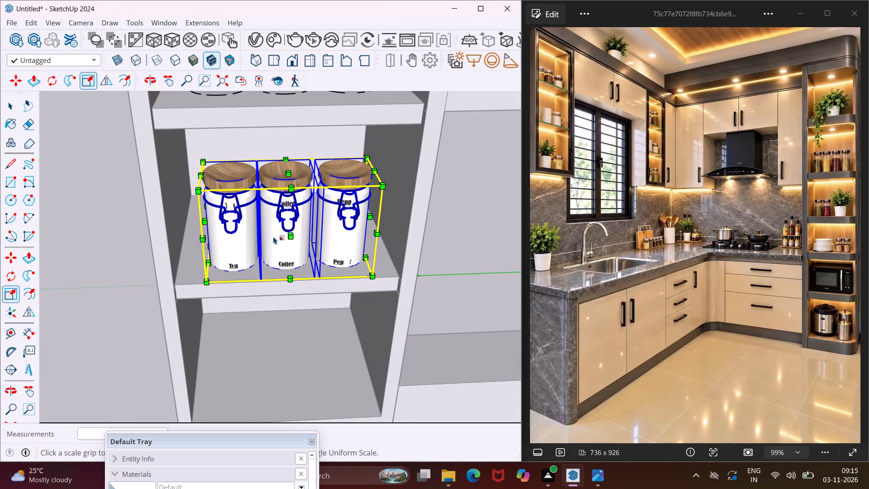
pyautogui.scroll(-1, 273, 236)
pyautogui.scroll(2, 290, 192)
pyautogui.click(286, 177)
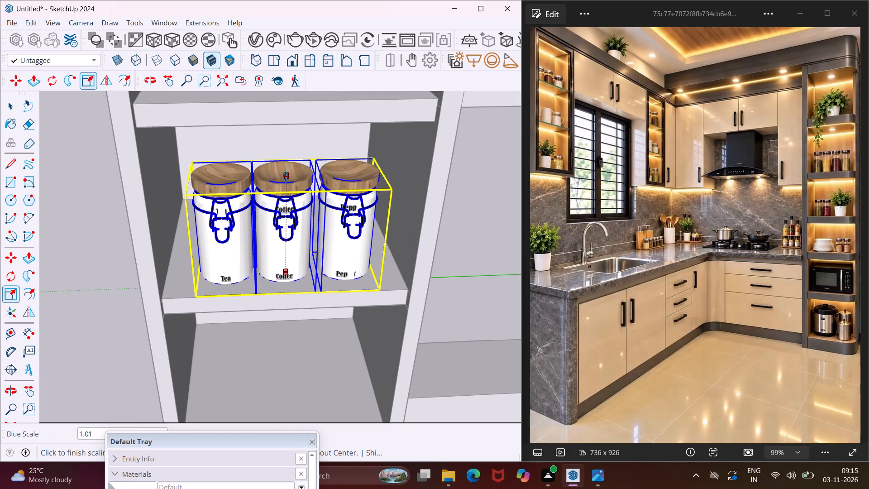
pyautogui.click(285, 156)
pyautogui.moveTo(281, 143); pyautogui.dragTo(285, 87, button='middle')
pyautogui.moveTo(269, 205); pyautogui.dragTo(278, 144, button='middle')
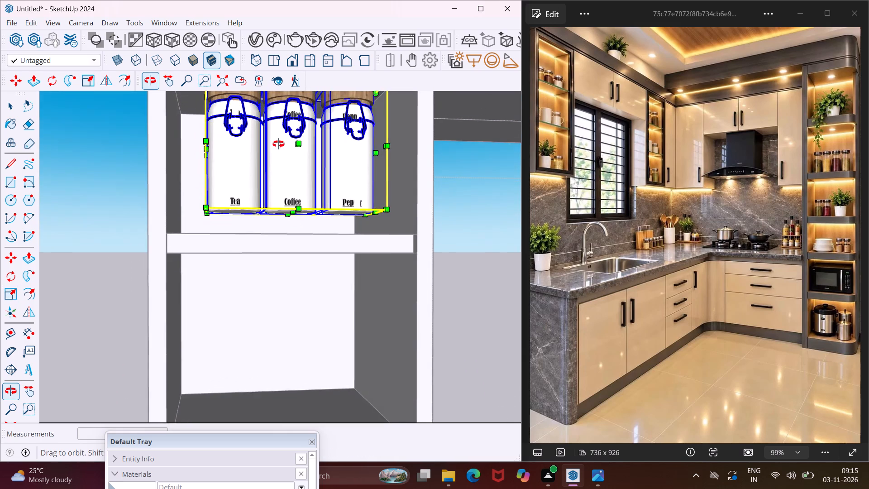
pyautogui.moveTo(278, 144); pyautogui.dragTo(295, 209, button='middle')
# Move the three white canisters slightly farther back on the first wall cabinet's middle shelf.
pyautogui.press('m')
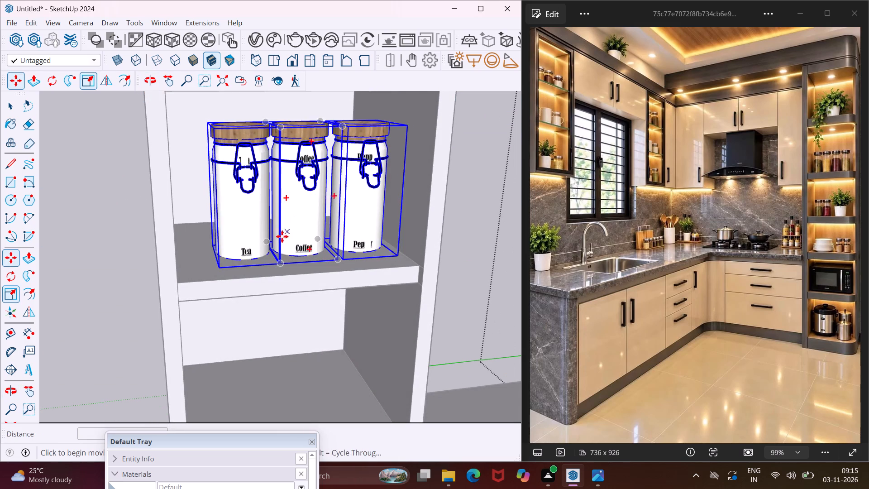
pyautogui.scroll(3, 248, 259)
pyautogui.click(206, 270)
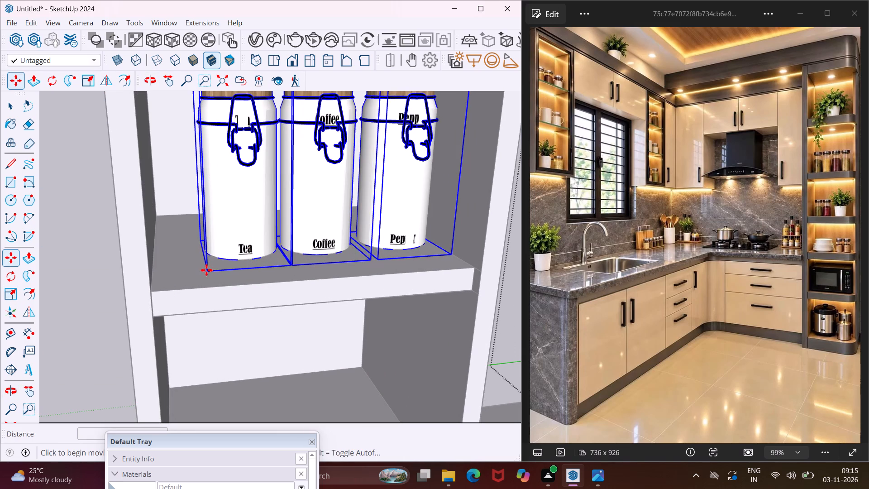
pyautogui.click(192, 250)
pyautogui.moveTo(206, 260); pyautogui.dragTo(210, 228, button='middle')
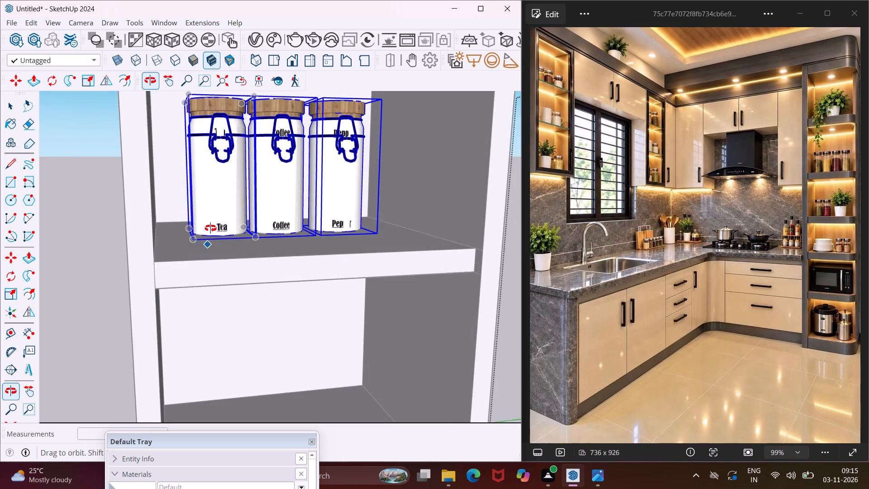
pyautogui.moveTo(210, 228); pyautogui.dragTo(210, 228, button='middle')
# Copy the three white canisters across the window onto the middle shelf of the other open wall cabinet.
pyautogui.scroll(-8, 214, 227)
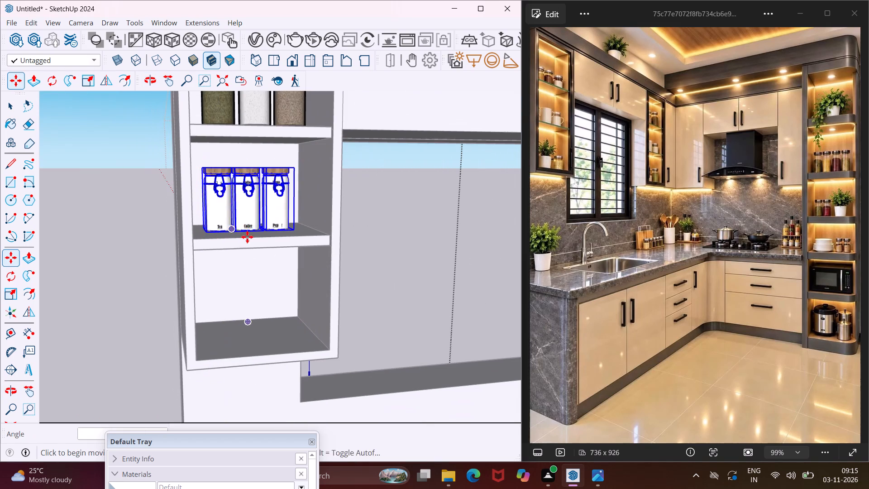
pyautogui.moveTo(297, 226); pyautogui.dragTo(260, 276, button='middle')
pyautogui.scroll(2, 283, 259)
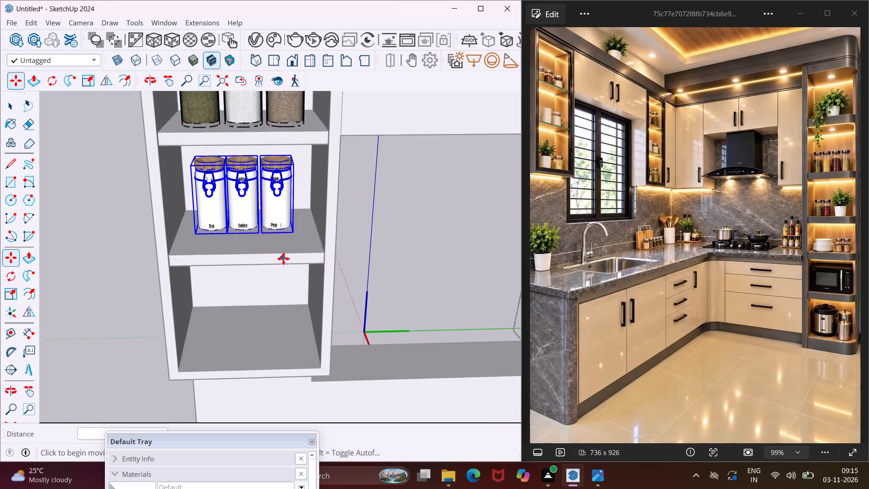
pyautogui.scroll(2, 283, 259)
pyautogui.click(302, 239)
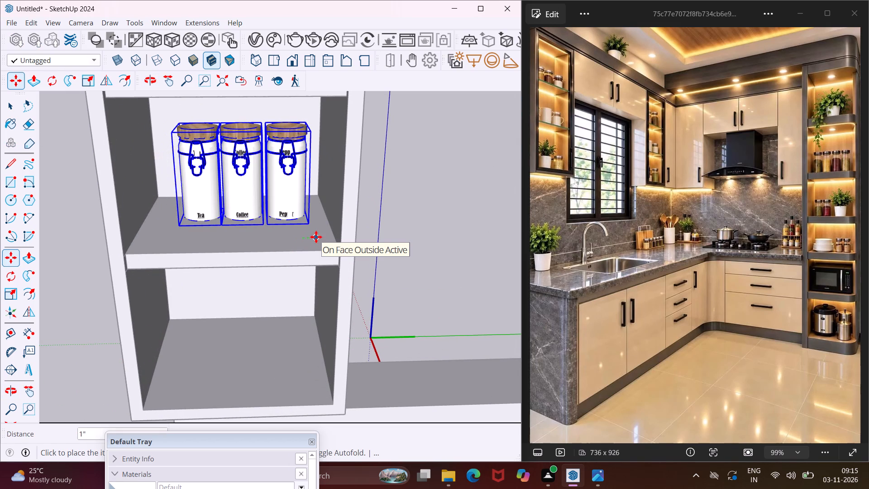
pyautogui.scroll(-6, 274, 242)
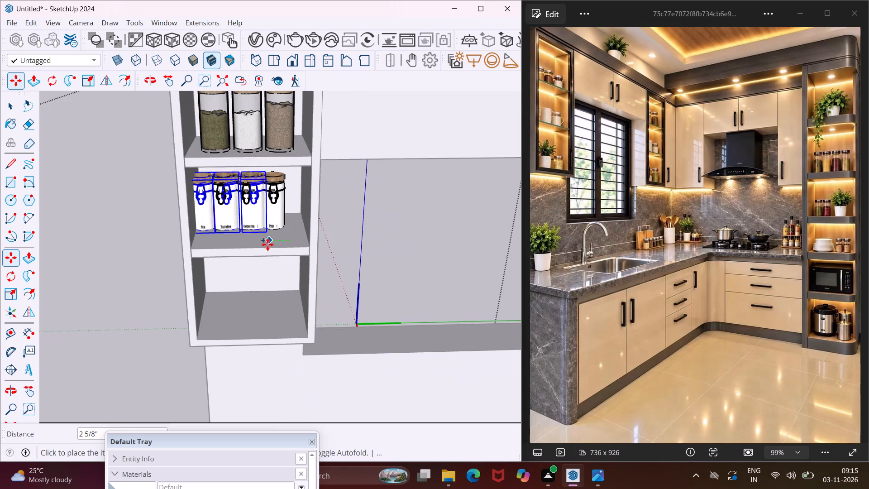
pyautogui.scroll(-7, 222, 260)
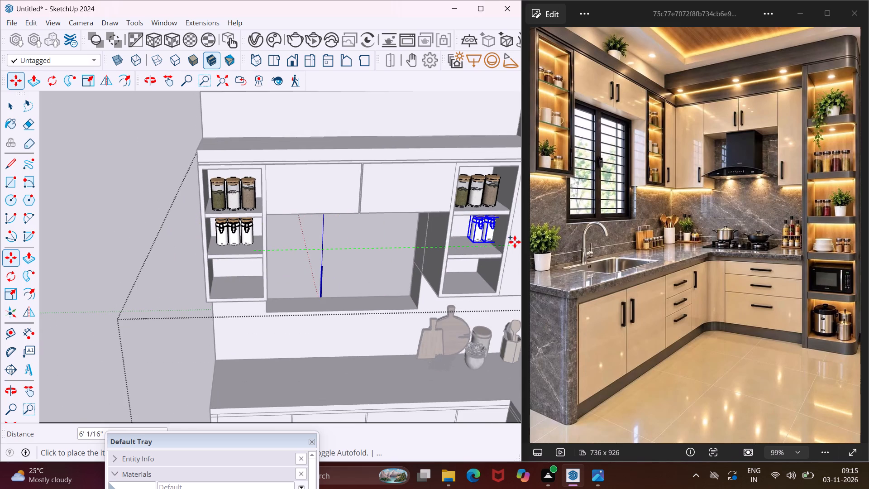
pyautogui.scroll(9, 517, 242)
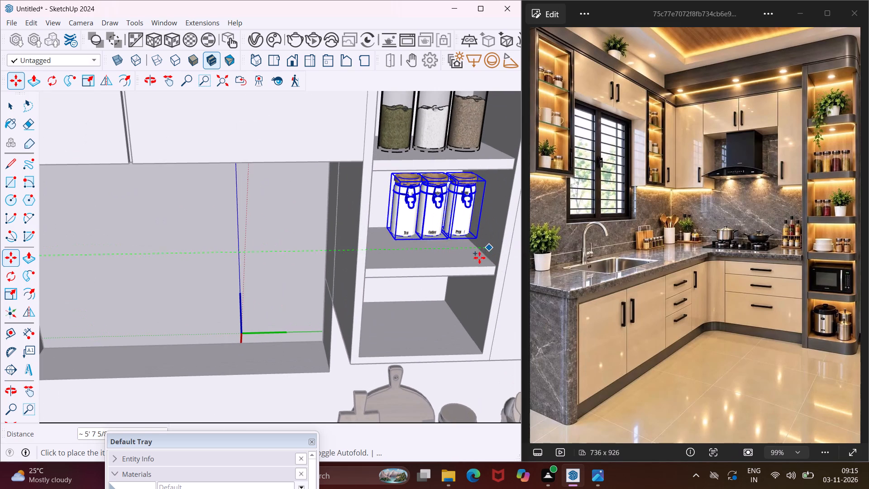
pyautogui.click(474, 264)
pyautogui.moveTo(474, 262); pyautogui.dragTo(471, 258, button='middle')
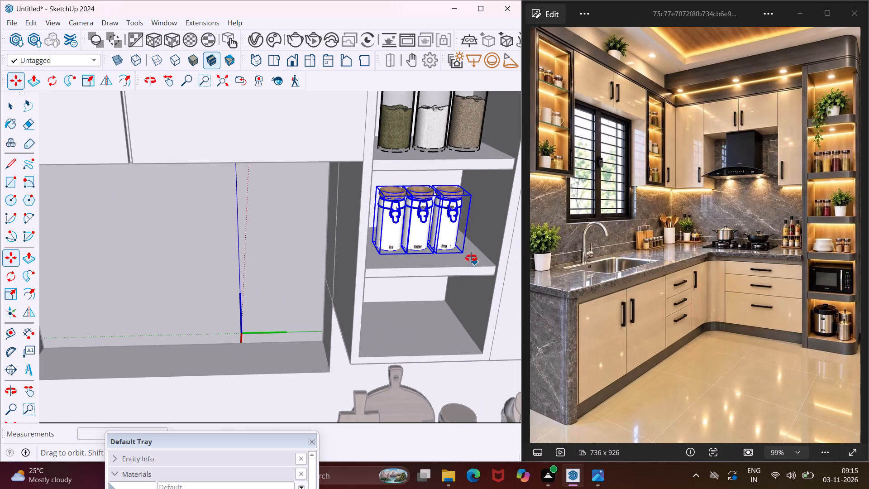
pyautogui.moveTo(471, 258); pyautogui.dragTo(463, 248, button='middle')
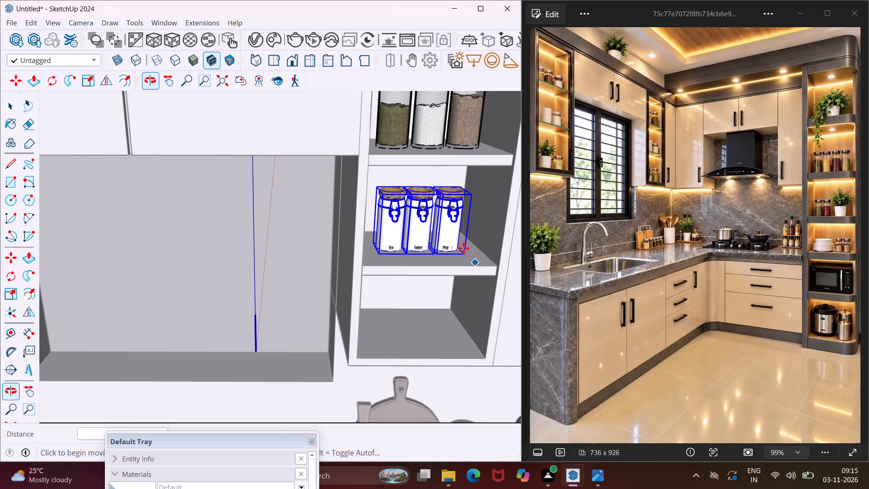
pyautogui.scroll(-4, 452, 264)
pyautogui.press('Escape')
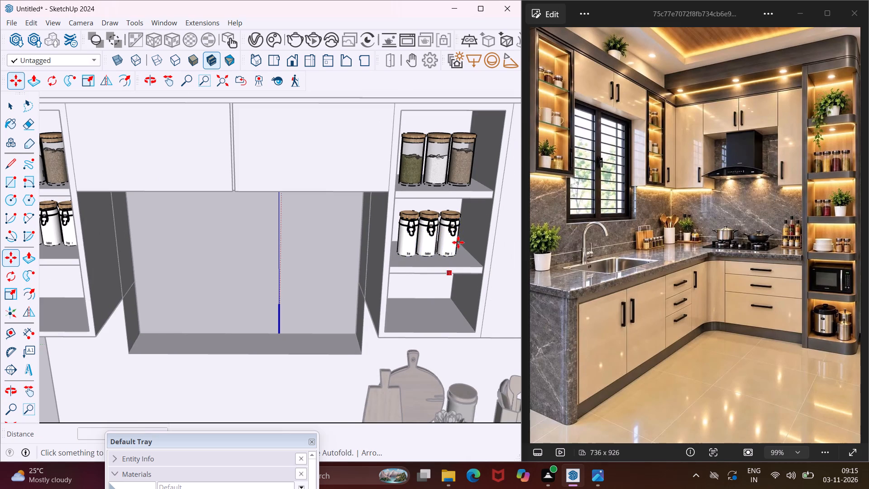
# Copy the second wall cabinet's three wood-lidded glass jars about 2' down from the top shelf to the bottom shelf.
pyautogui.press('space')
pyautogui.click(464, 173)
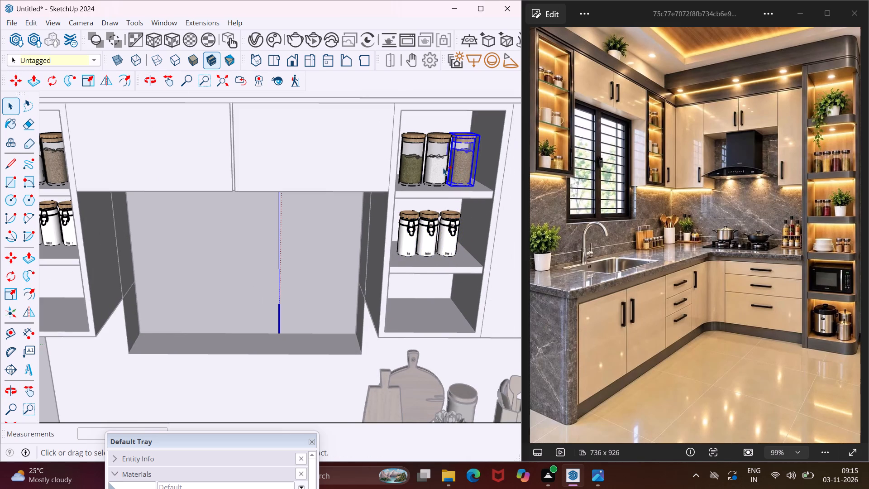
pyautogui.keyDown('ctrl'); pyautogui.click(443, 168); pyautogui.keyUp('ctrl')
pyautogui.keyDown('ctrl'); pyautogui.click(415, 176); pyautogui.keyUp('ctrl')
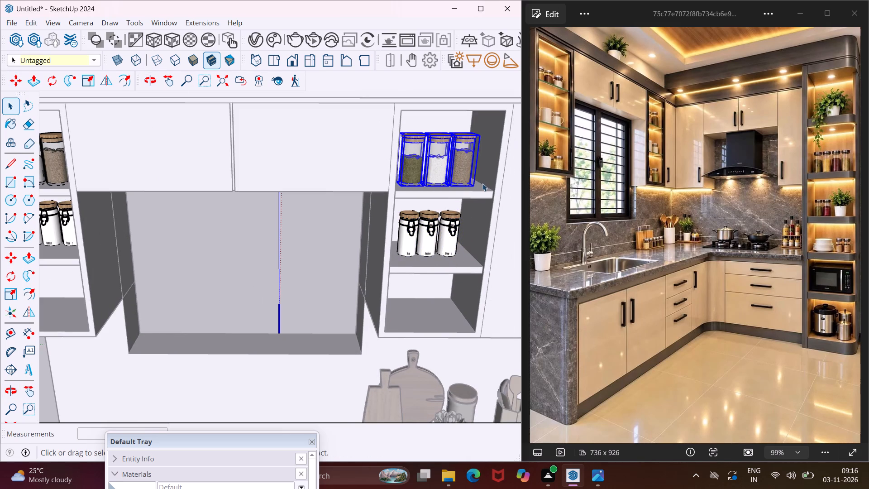
pyautogui.press('m')
pyautogui.moveTo(478, 183); pyautogui.dragTo(468, 235, button='middle')
pyautogui.scroll(4, 473, 232)
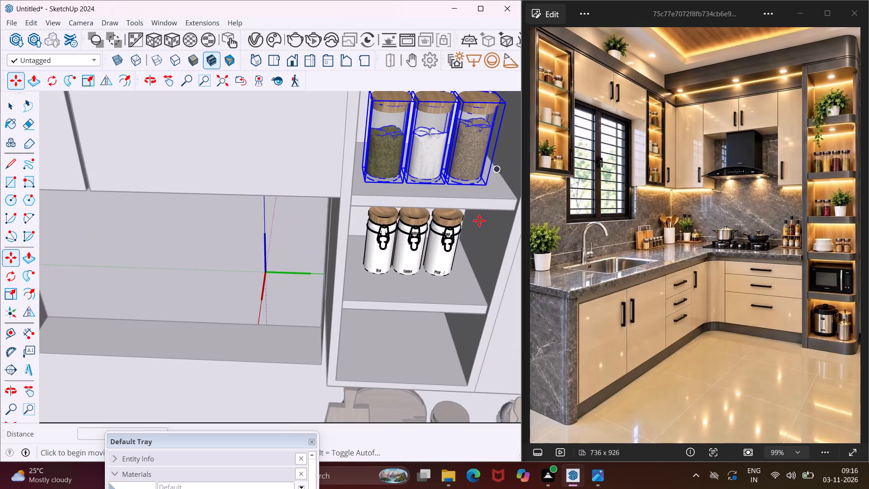
pyautogui.scroll(4, 486, 203)
pyautogui.click(498, 191)
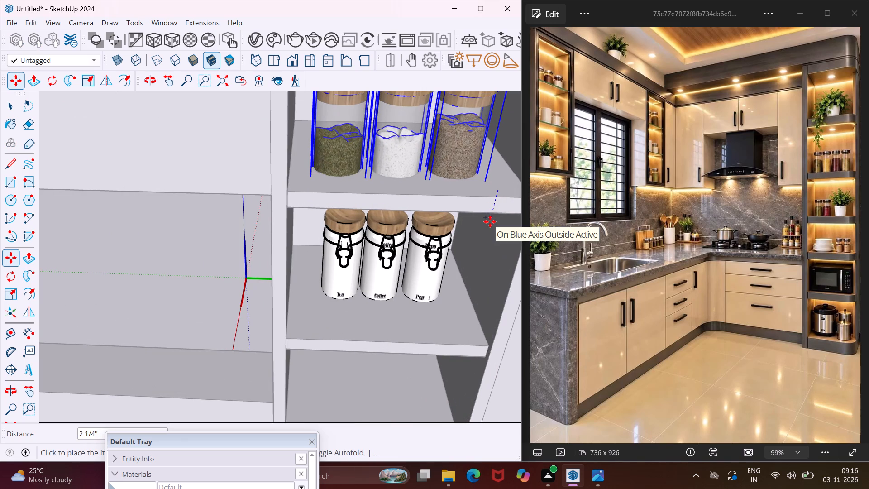
pyautogui.scroll(-8, 490, 252)
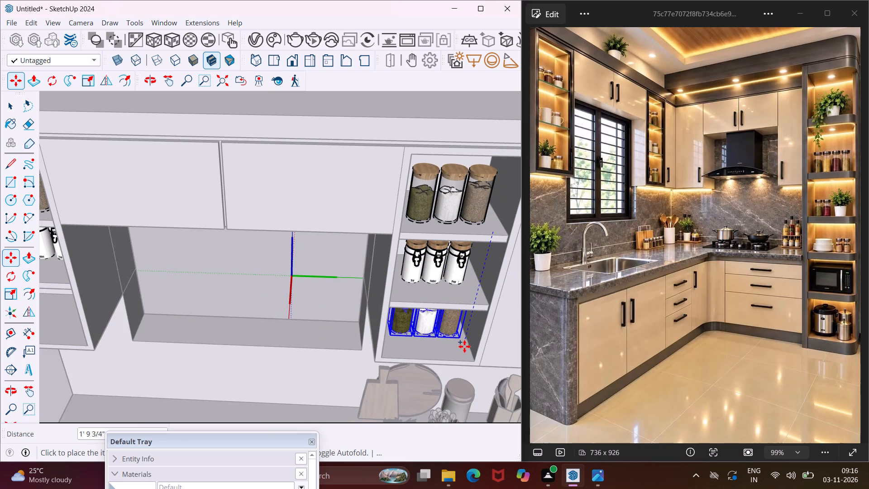
pyautogui.scroll(2, 464, 346)
pyautogui.click(465, 360)
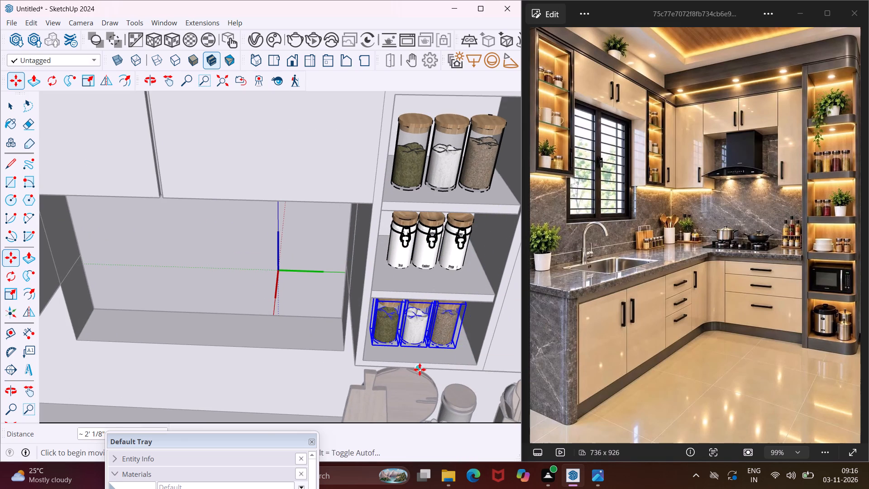
pyautogui.scroll(-10, 420, 369)
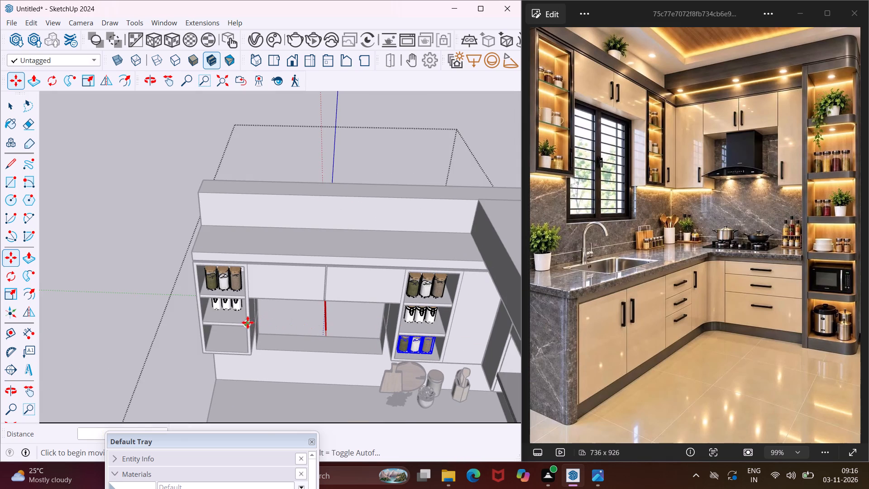
pyautogui.press('Escape')
pyautogui.press('space')
# Copy the brown-filled glass jar in the first wall cabinet about 2' down from the top shelf to the bottom shelf.
pyautogui.scroll(-3, 263, 281)
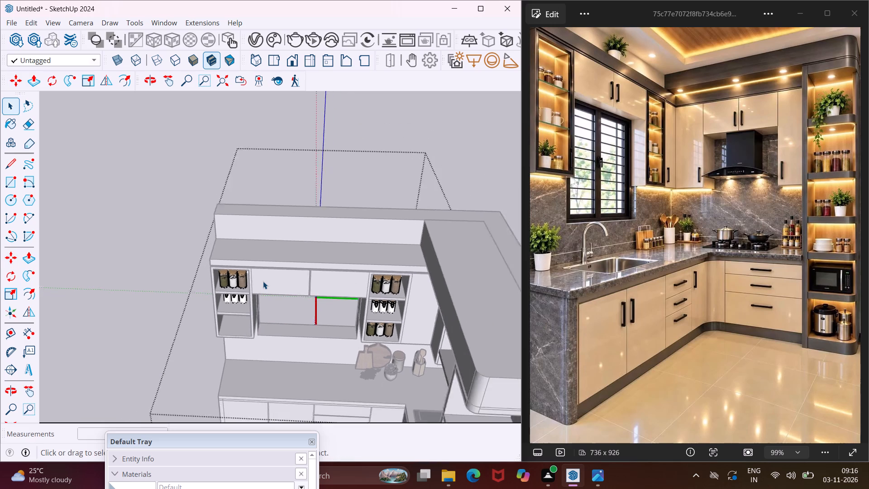
pyautogui.scroll(-2, 263, 281)
pyautogui.scroll(9, 231, 296)
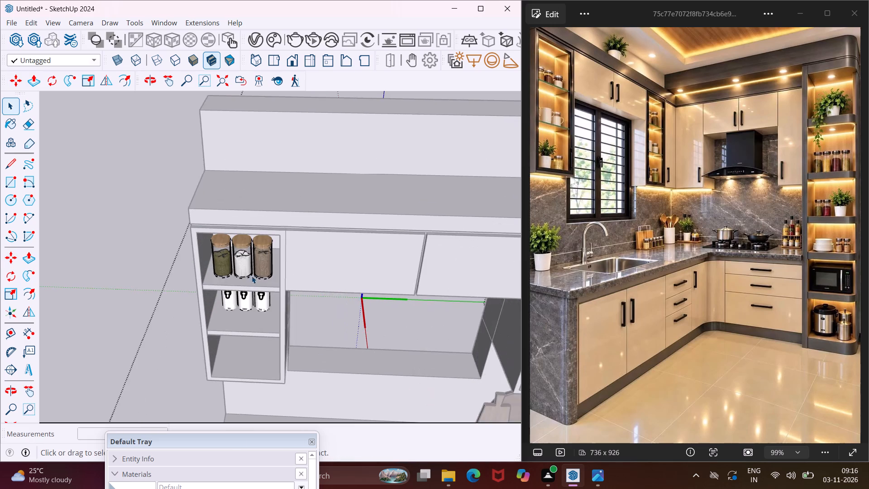
pyautogui.scroll(3, 252, 276)
pyautogui.click(263, 271)
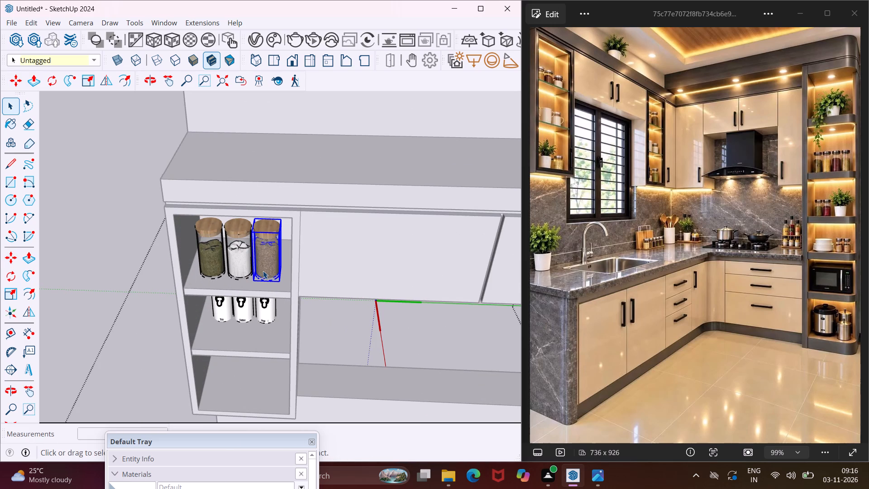
pyautogui.press('m')
pyautogui.moveTo(263, 270); pyautogui.dragTo(279, 231, button='middle')
pyautogui.scroll(1, 279, 231)
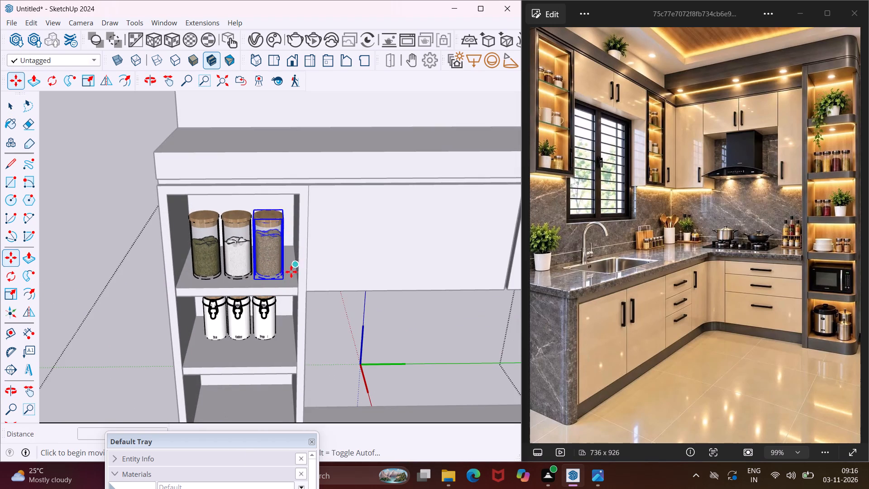
pyautogui.scroll(4, 291, 272)
pyautogui.click(289, 280)
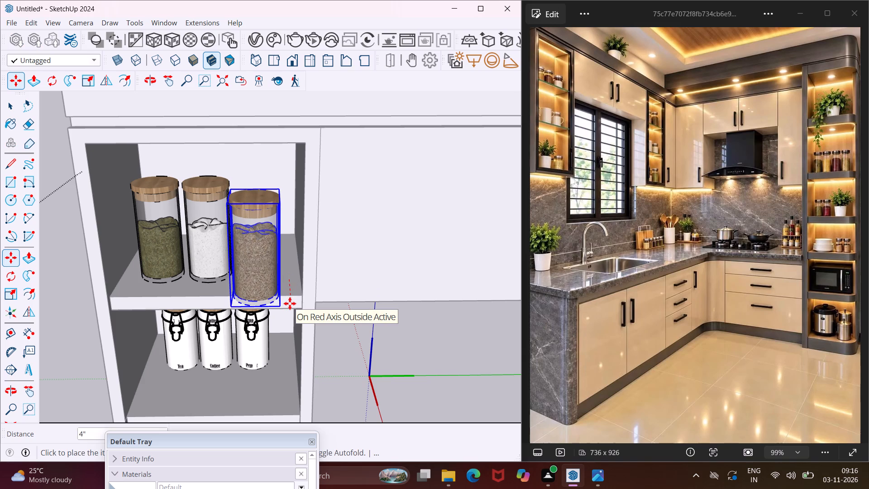
pyautogui.scroll(-10, 290, 304)
pyautogui.scroll(3, 285, 380)
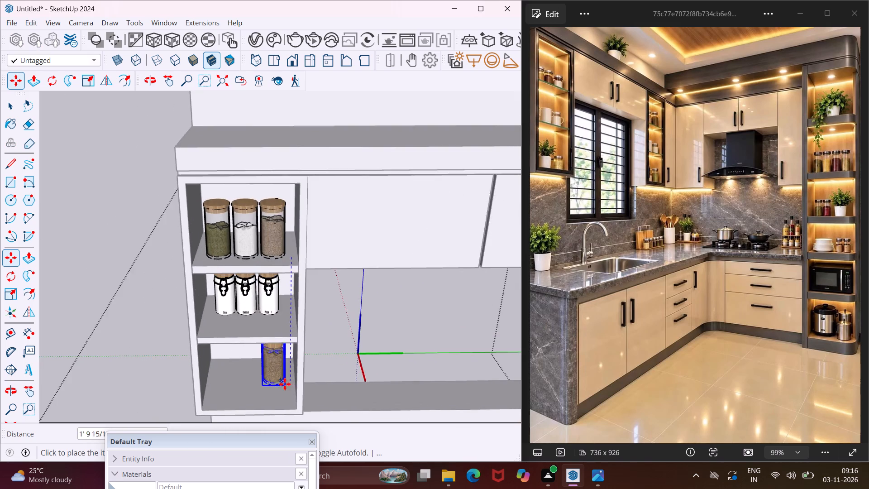
pyautogui.scroll(3, 285, 385)
pyautogui.click(290, 404)
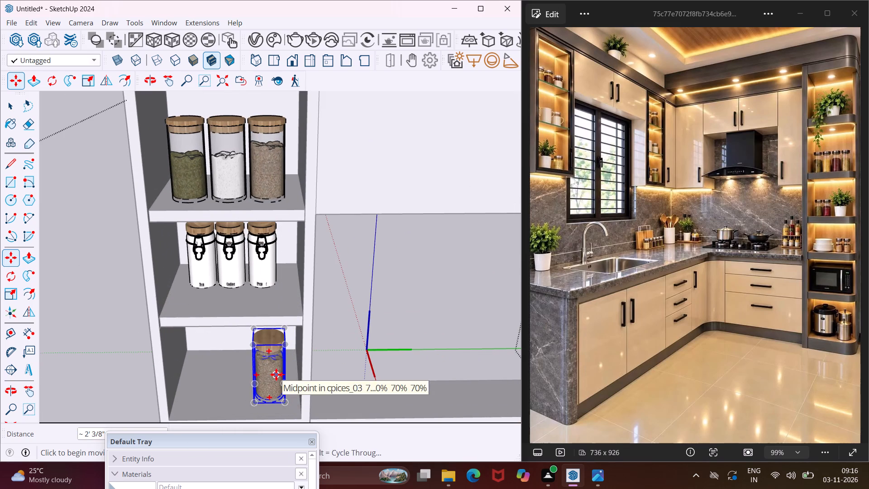
pyautogui.press('Escape')
pyautogui.press('space')
# Delete the leftover loose jars and kitchenware standing on the floor beside the open end shelves.
pyautogui.scroll(-5, 374, 359)
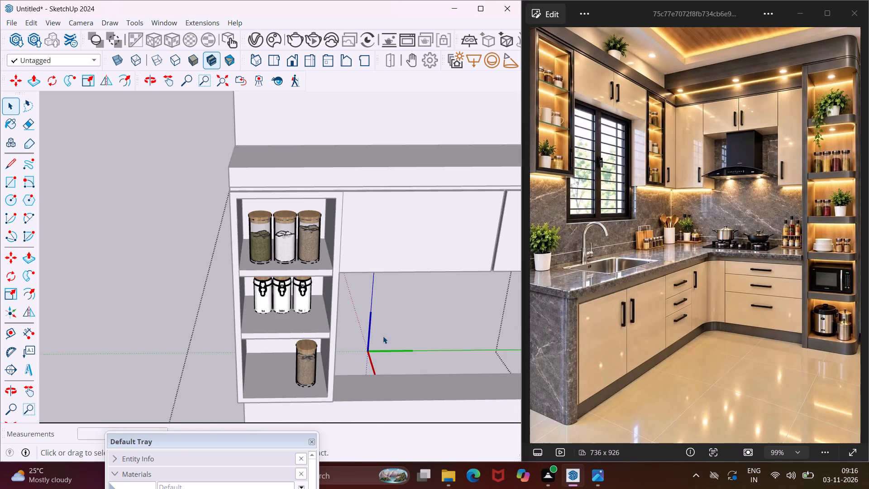
pyautogui.scroll(-10, 383, 336)
pyautogui.moveTo(250, 348); pyautogui.dragTo(457, 305, button='middle')
pyautogui.scroll(-10, 227, 336)
pyautogui.moveTo(294, 397); pyautogui.dragTo(397, 397, button='middle')
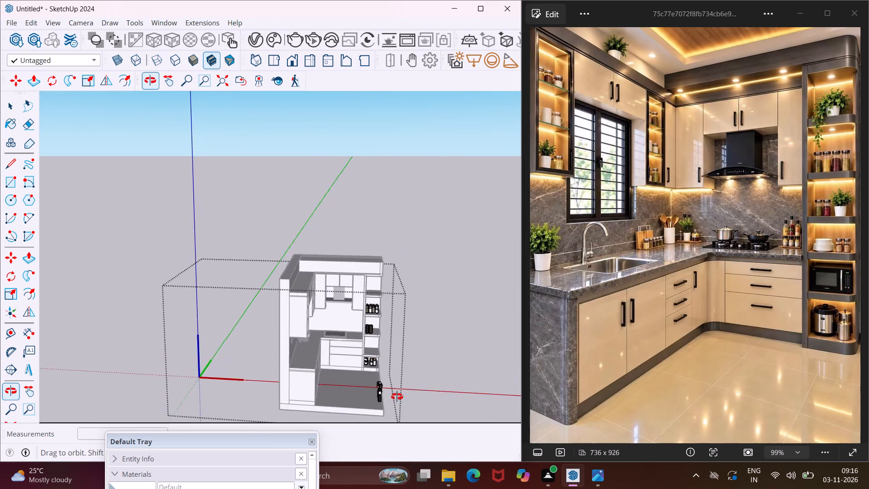
pyautogui.moveTo(397, 397); pyautogui.dragTo(406, 397, button='middle')
pyautogui.scroll(8, 385, 393)
pyautogui.moveTo(387, 393); pyautogui.dragTo(404, 382, button='middle')
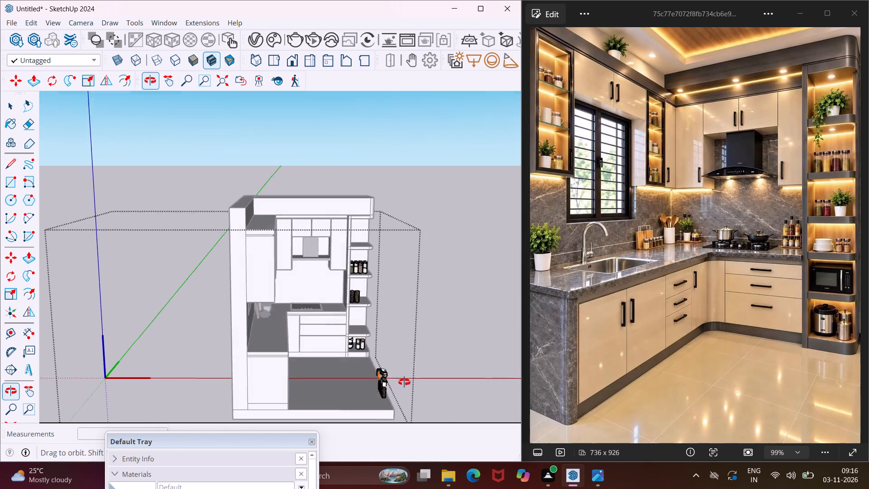
pyautogui.moveTo(404, 382); pyautogui.dragTo(424, 374, button='middle')
pyautogui.scroll(9, 420, 384)
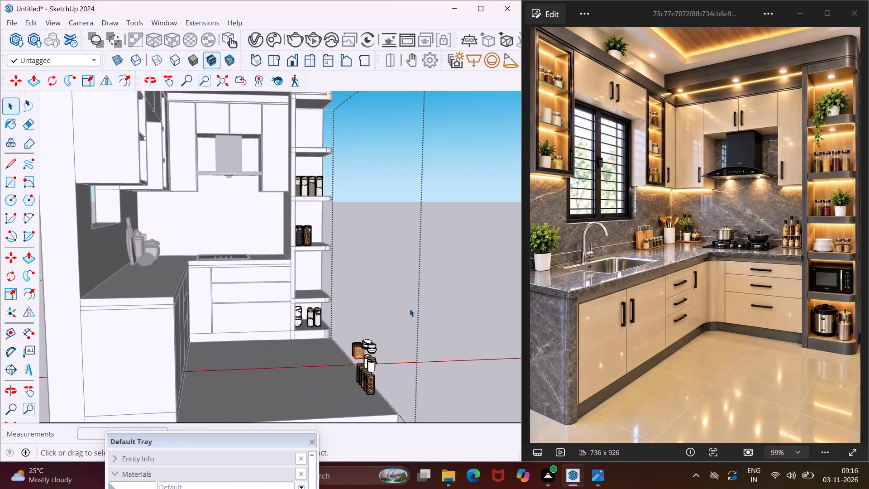
pyautogui.moveTo(410, 309); pyautogui.dragTo(344, 405)
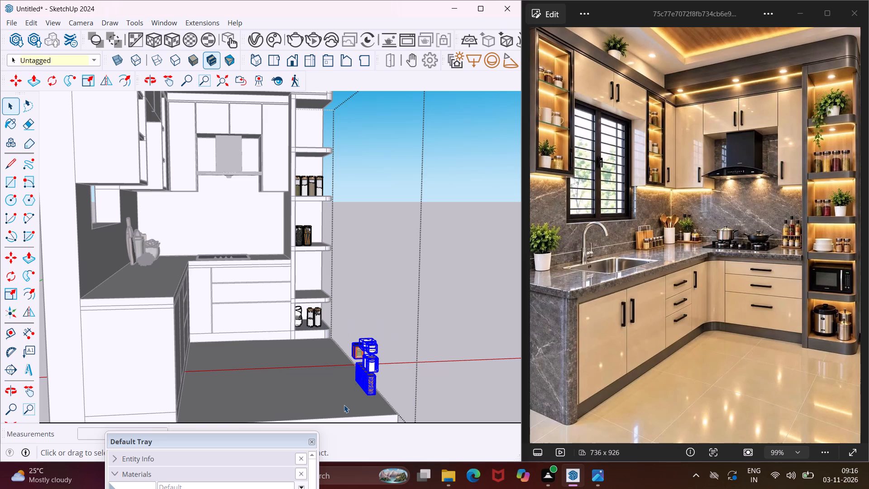
pyautogui.press('Delete')
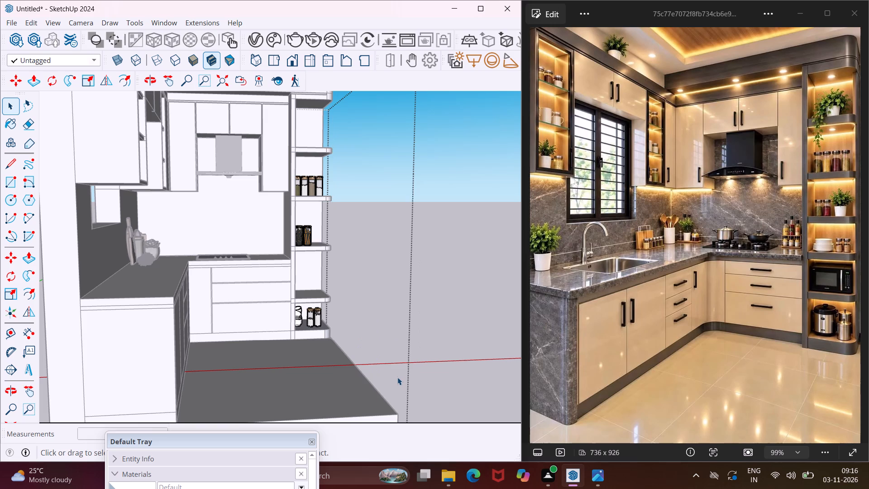
# Open the Chaos Cosmos library and narrow the 3D models to the Potted plants category under Vegetation.
pyautogui.moveTo(397, 377); pyautogui.dragTo(305, 400, button='middle')
pyautogui.doubleClick(423, 362)
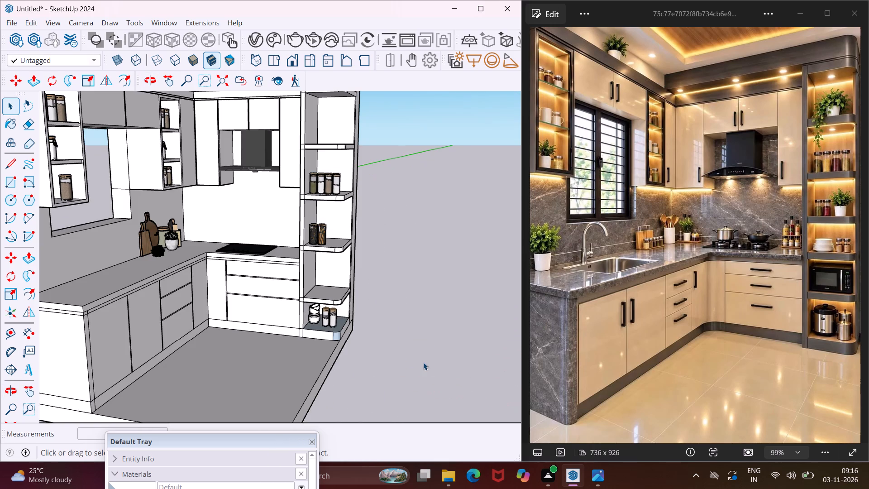
pyautogui.scroll(-6, 370, 391)
pyautogui.moveTo(366, 389); pyautogui.dragTo(192, 429, button='middle')
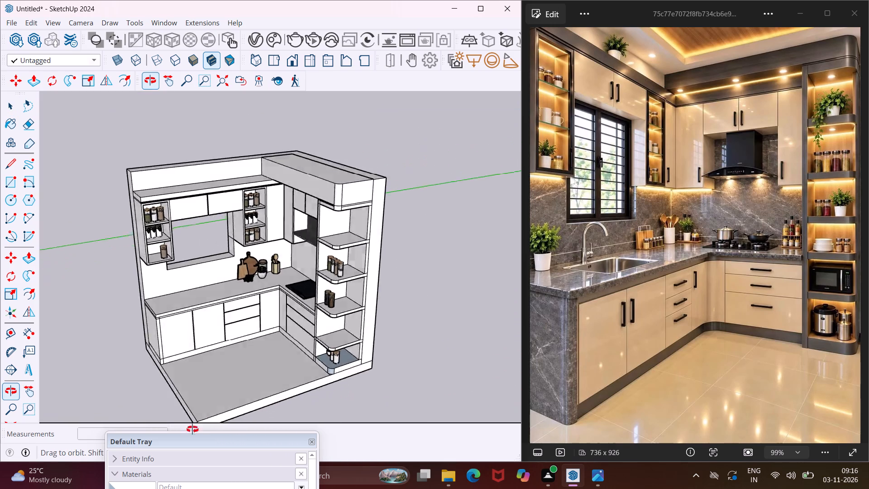
pyautogui.moveTo(192, 429); pyautogui.dragTo(162, 432, button='middle')
pyautogui.scroll(3, 181, 244)
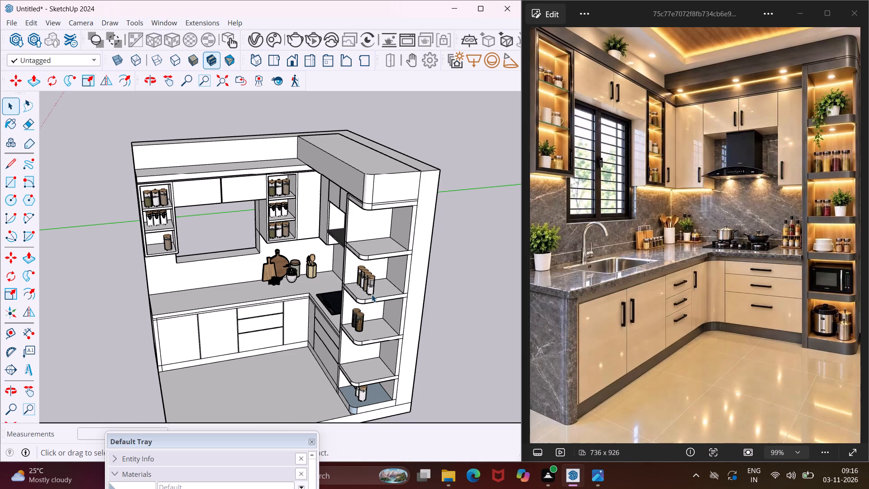
pyautogui.click(268, 42)
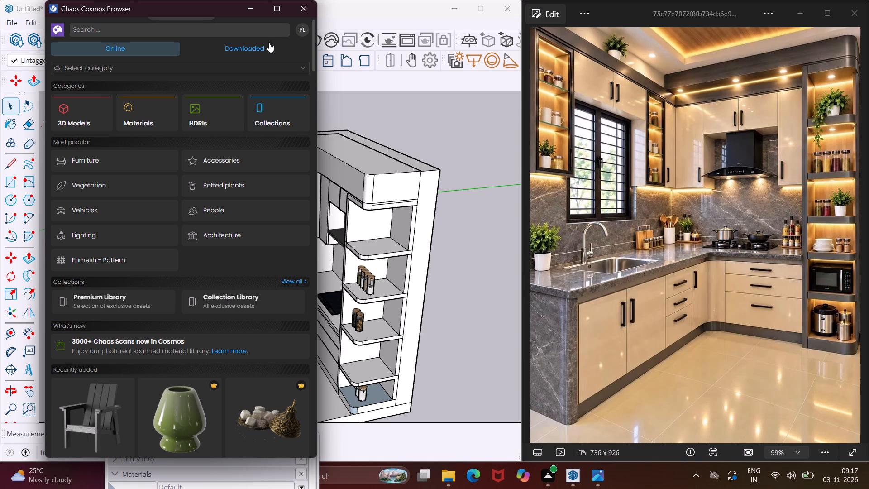
pyautogui.scroll(-9, 254, 138)
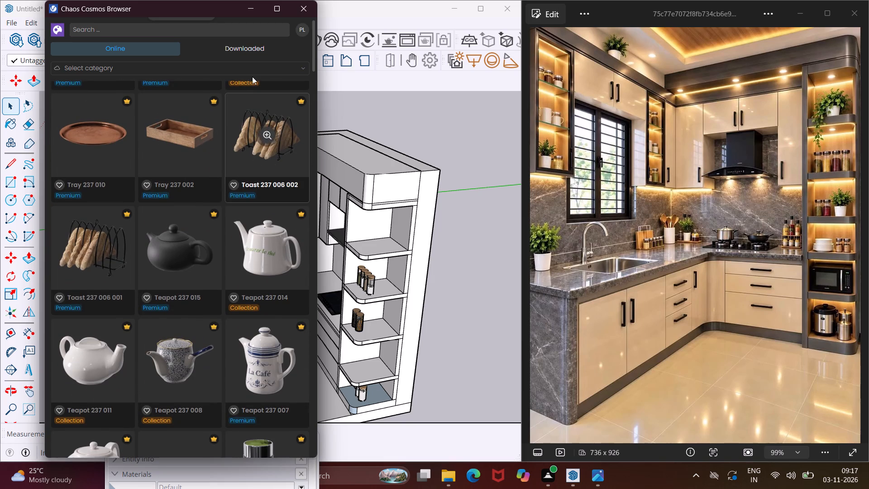
pyautogui.click(250, 72)
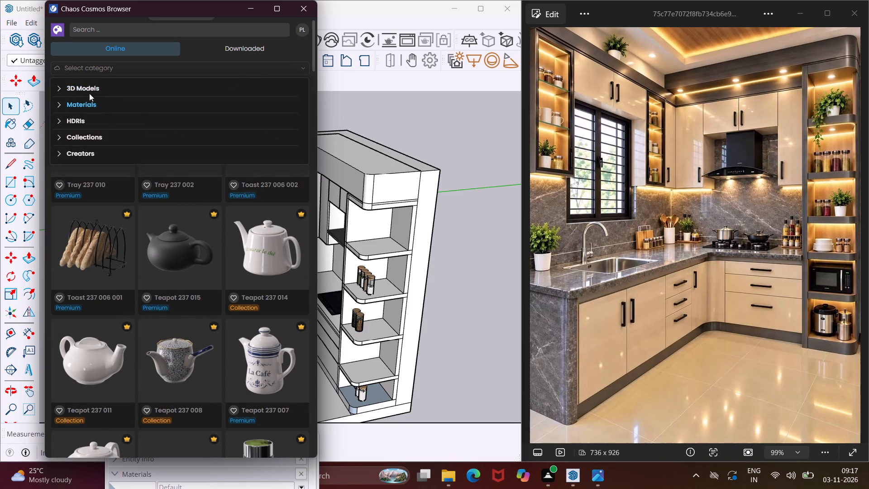
pyautogui.click(89, 93)
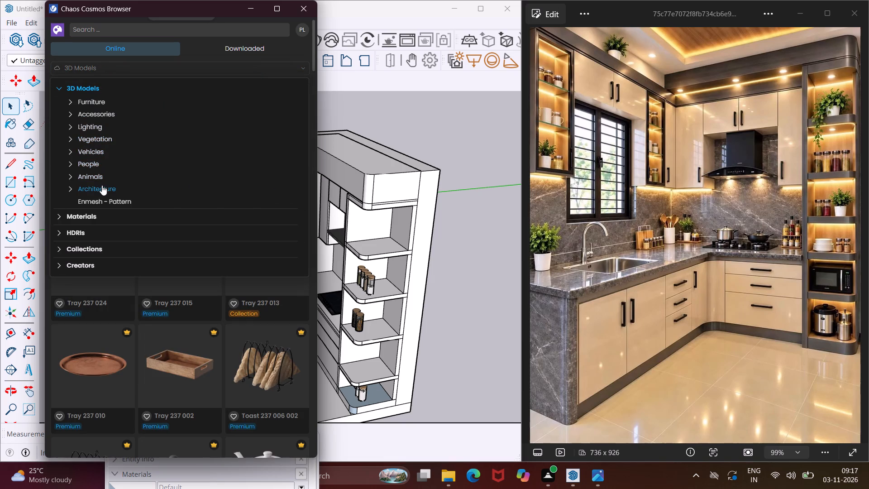
pyautogui.click(95, 152)
pyautogui.click(83, 141)
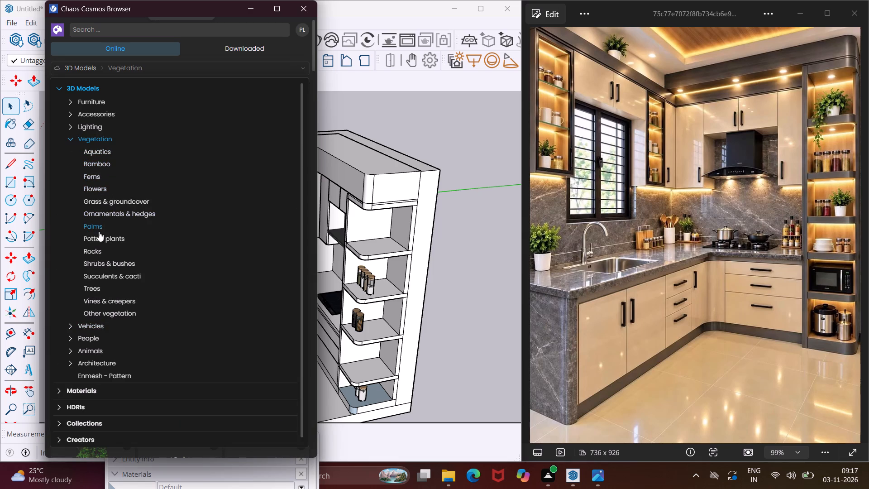
pyautogui.click(101, 237)
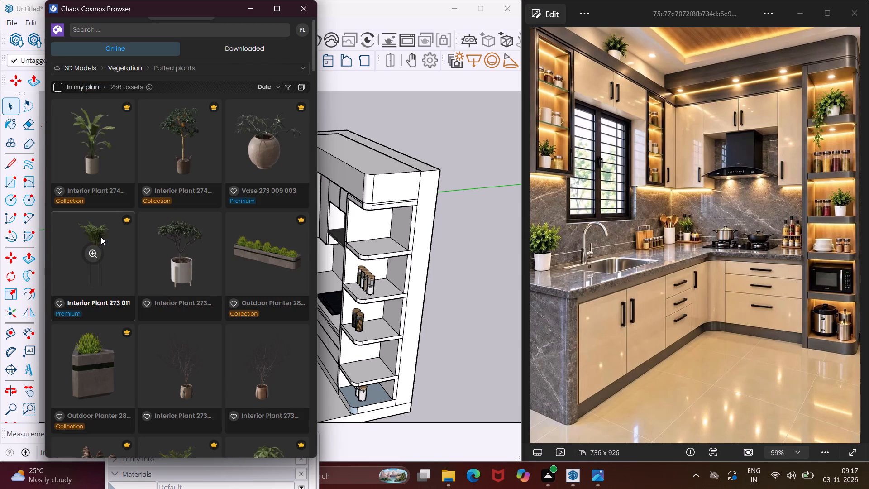
# Look through the potted plant models for a small white-potted plant that suits the kitchen's countertop and shelves.
pyautogui.scroll(-4, 160, 273)
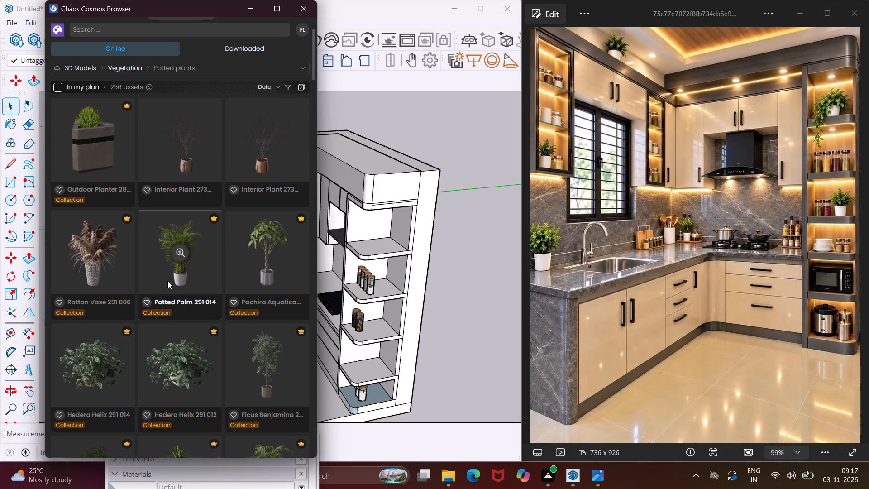
pyautogui.scroll(-6, 167, 281)
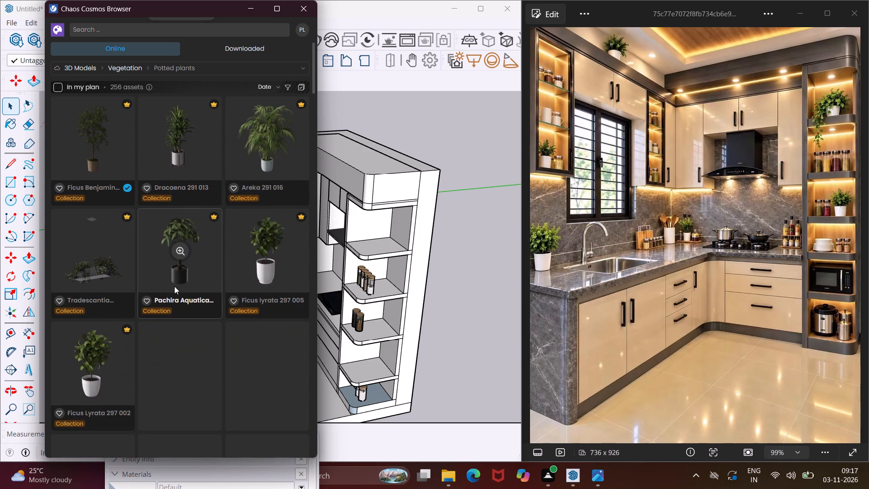
pyautogui.scroll(-3, 174, 286)
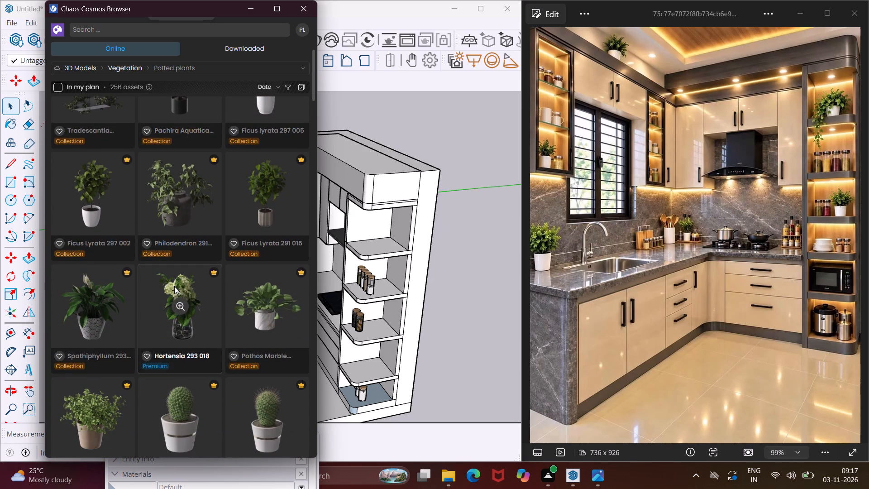
pyautogui.scroll(-6, 174, 286)
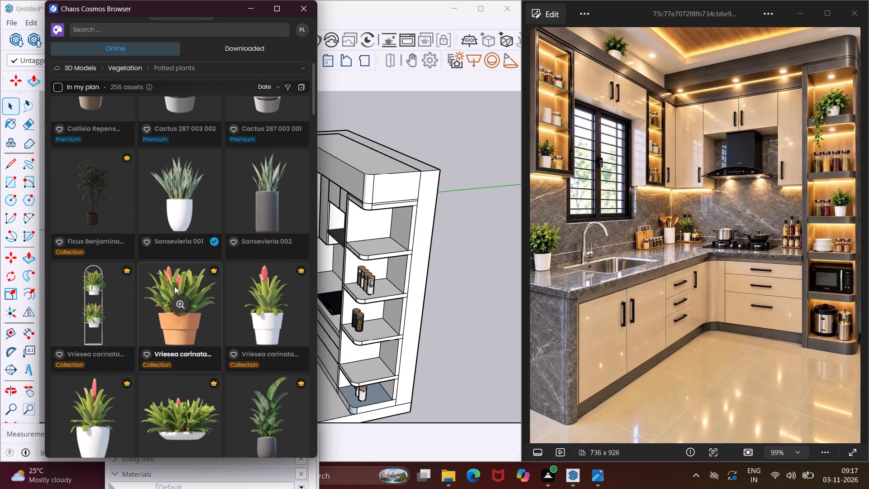
pyautogui.scroll(-7, 174, 286)
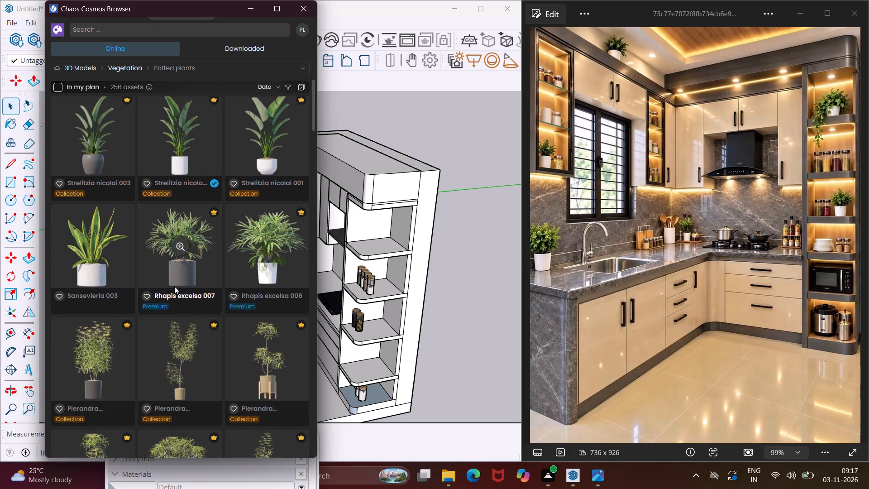
pyautogui.scroll(-12, 174, 286)
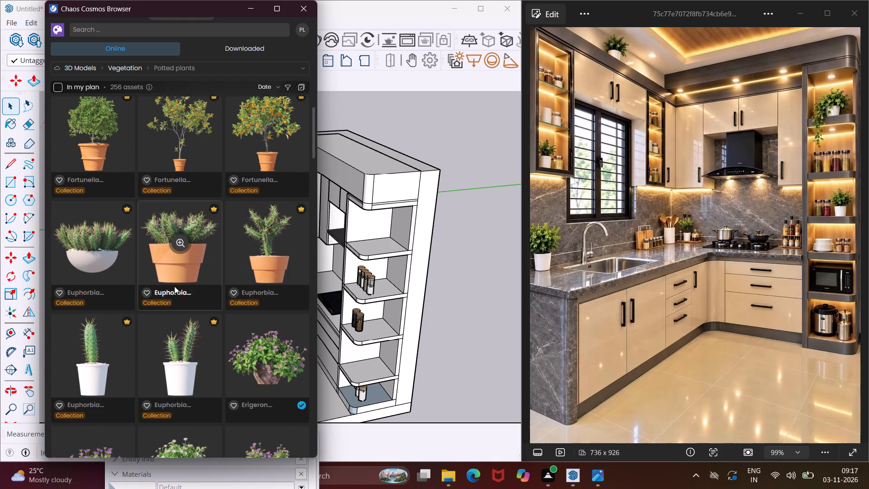
pyautogui.scroll(-14, 174, 286)
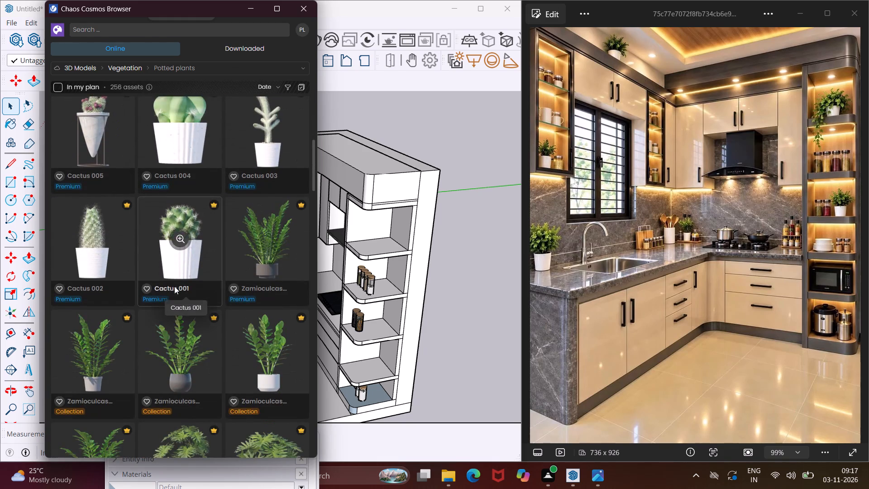
pyautogui.scroll(-8, 174, 286)
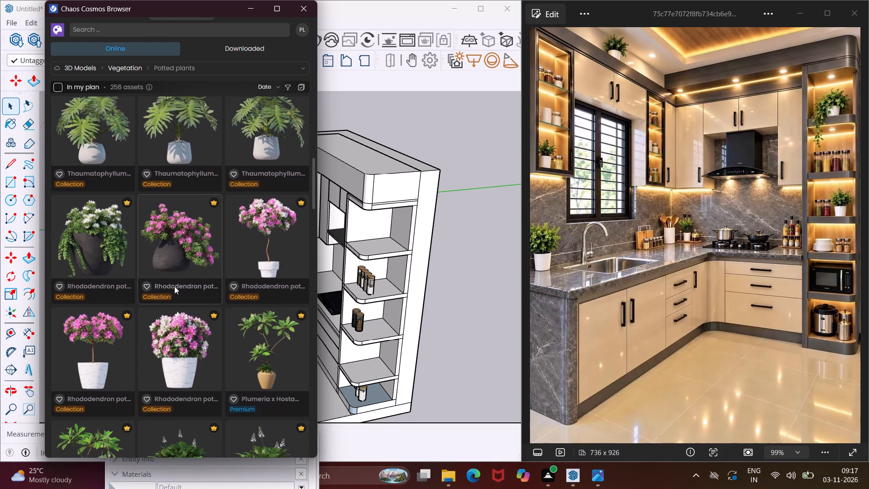
pyautogui.scroll(-4, 174, 286)
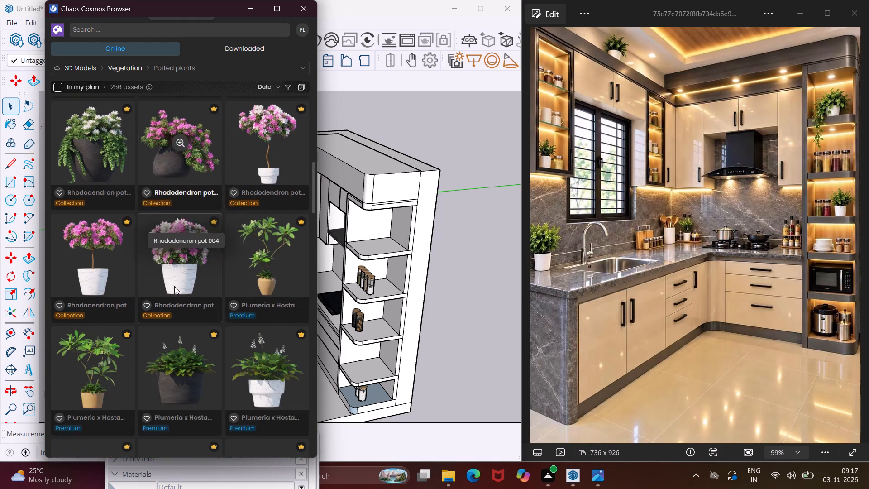
pyautogui.scroll(-9, 174, 286)
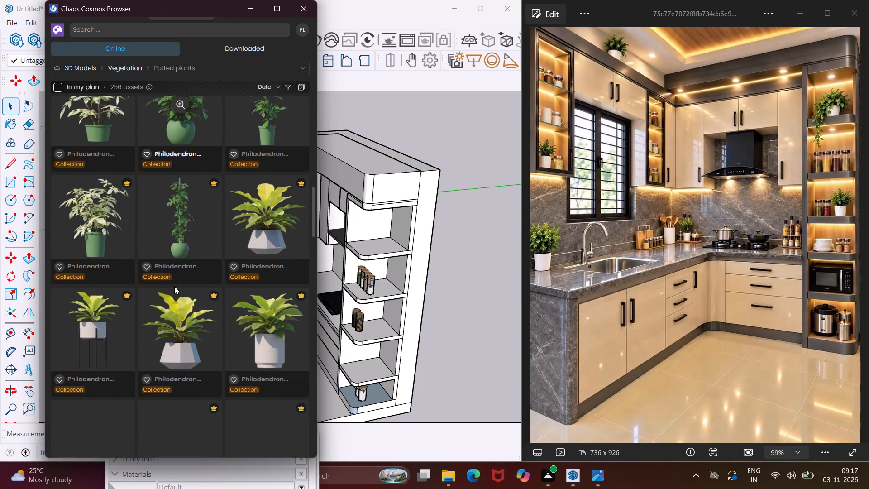
pyautogui.scroll(-7, 174, 286)
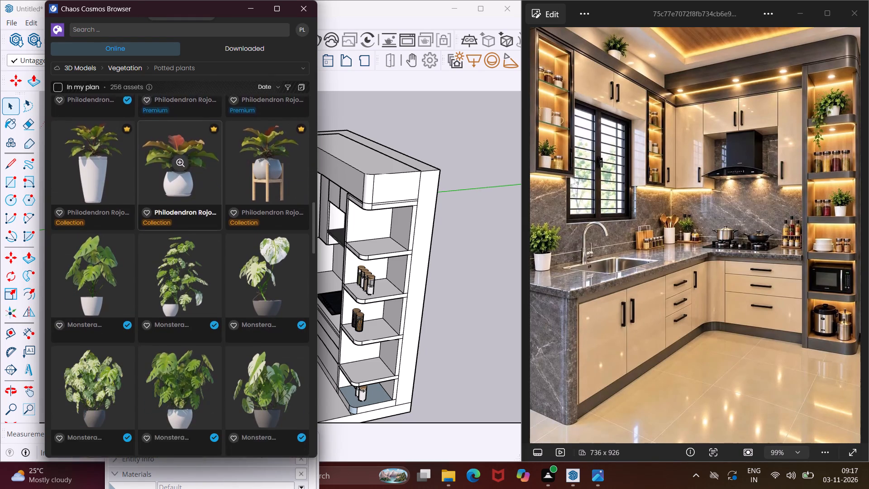
pyautogui.scroll(-6, 174, 286)
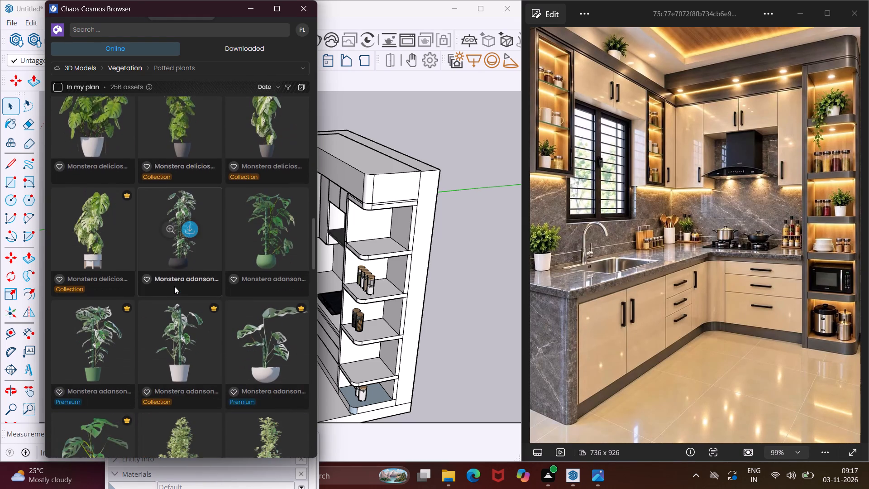
pyautogui.scroll(-9, 174, 286)
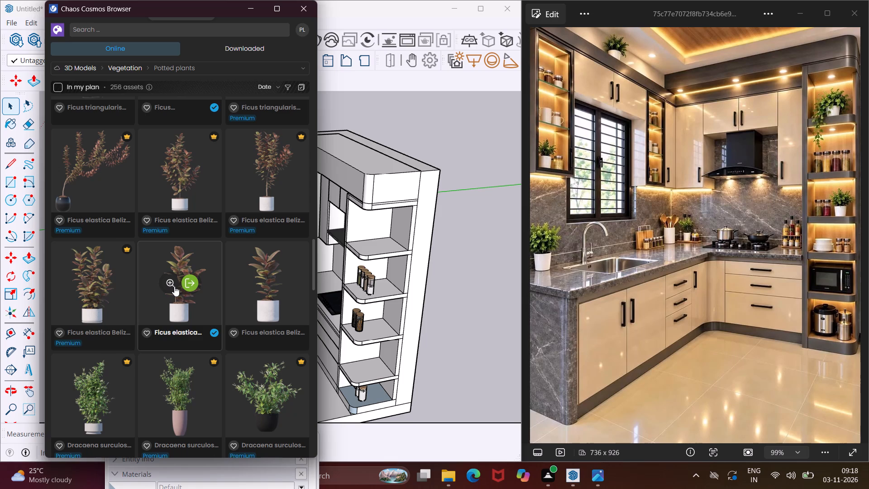
pyautogui.scroll(-7, 174, 286)
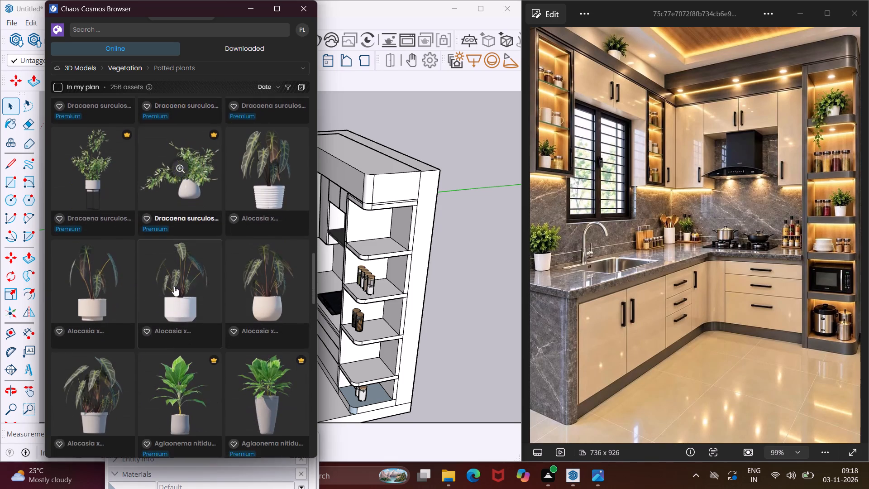
pyautogui.scroll(-17, 174, 286)
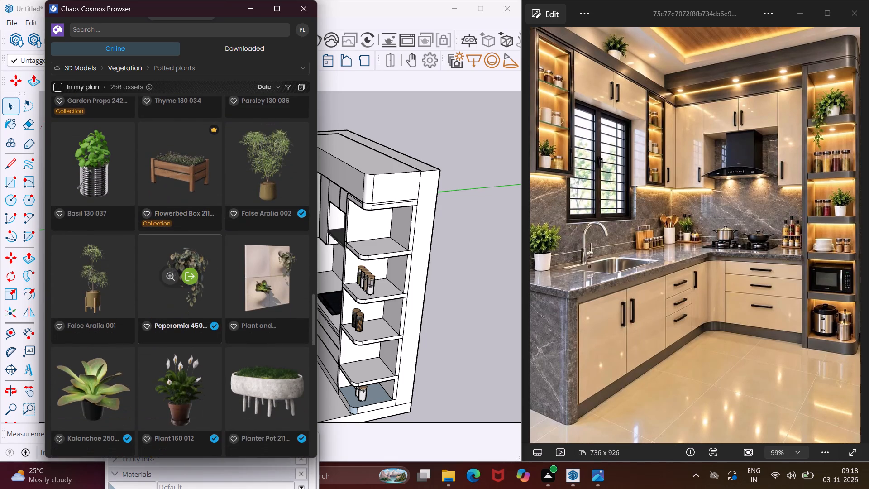
pyautogui.scroll(-10, 174, 286)
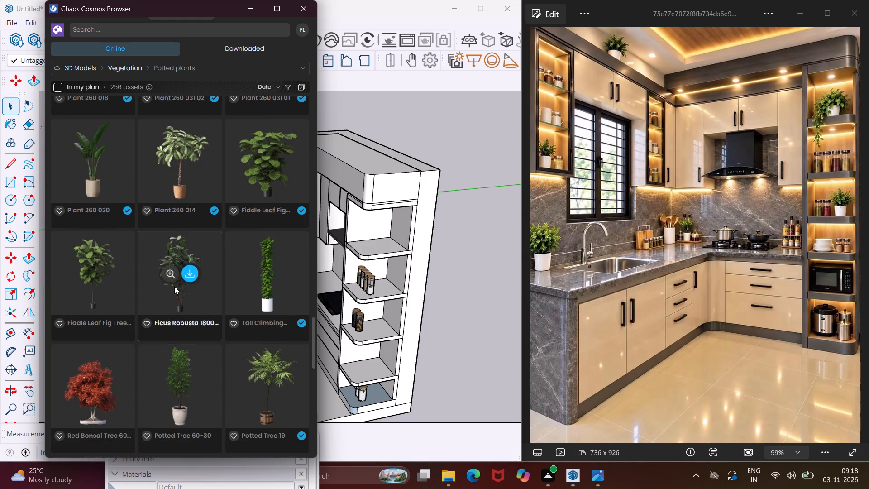
pyautogui.scroll(-4, 174, 286)
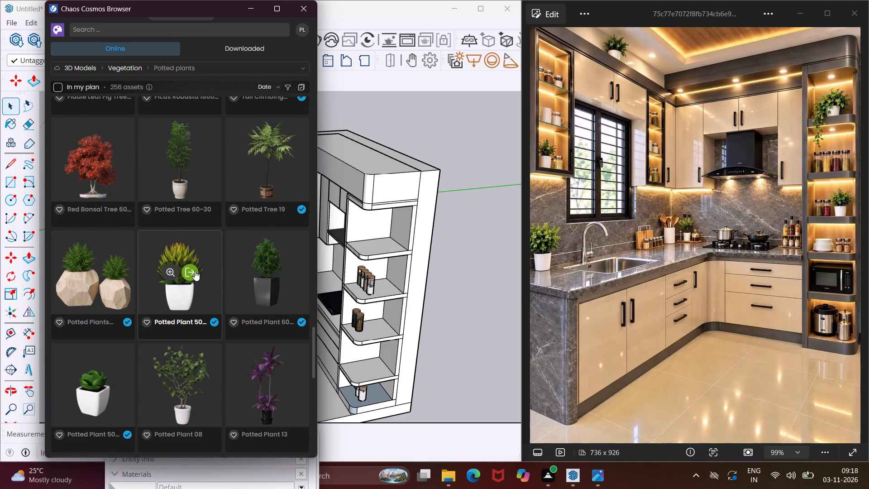
# Import the bushy Potted Plant 50 model in a white pot and place it on the countertop's free end, below the window-side wall cabinet.
pyautogui.click(190, 273)
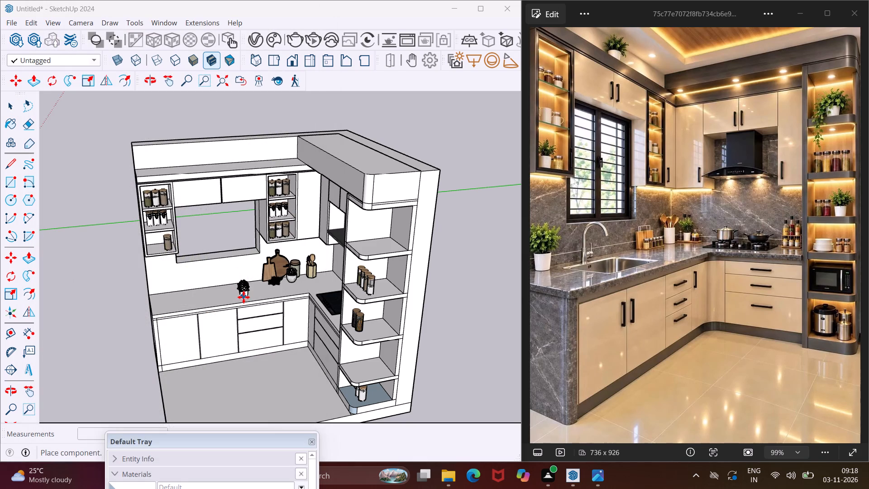
pyautogui.scroll(7, 168, 300)
pyautogui.click(167, 299)
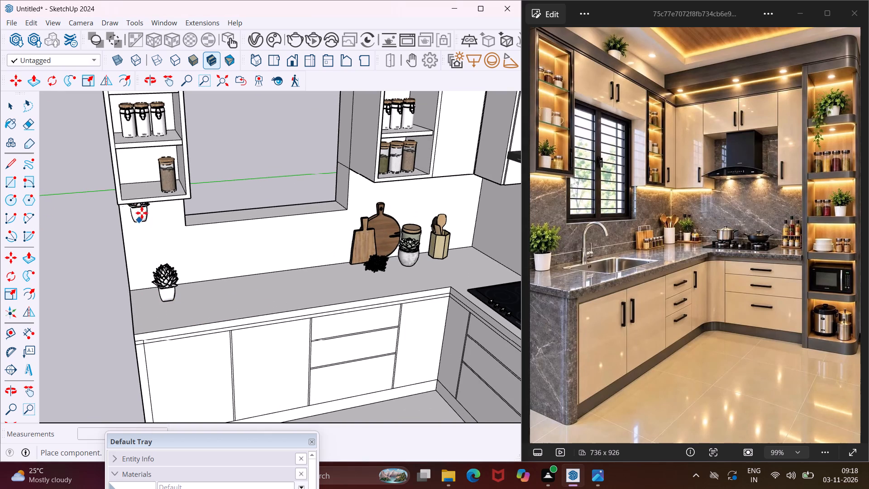
# Place another copy of the potted plant on the first open wall cabinet's bottom shelf, beside the brown-filled glass jar.
pyautogui.scroll(5, 141, 195)
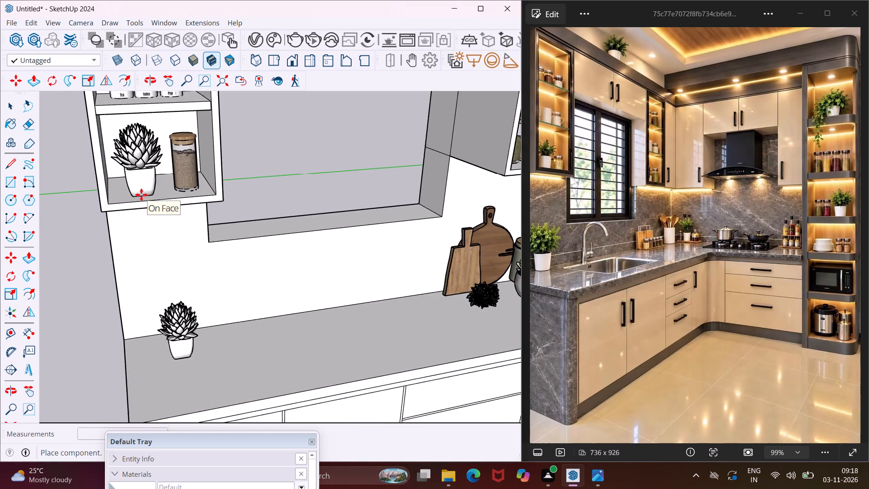
pyautogui.scroll(3, 141, 195)
pyautogui.click(141, 194)
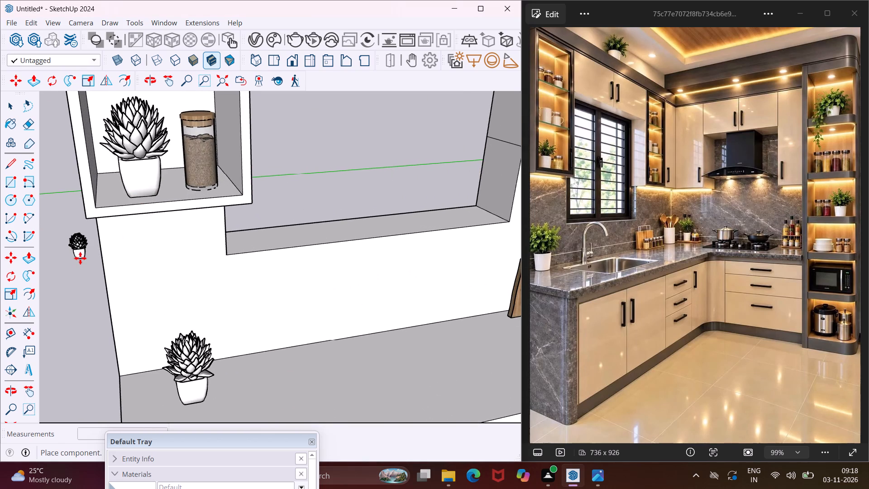
# Place another copy of the potted plant on top of the wall cabinets above the window.
pyautogui.scroll(-8, 80, 258)
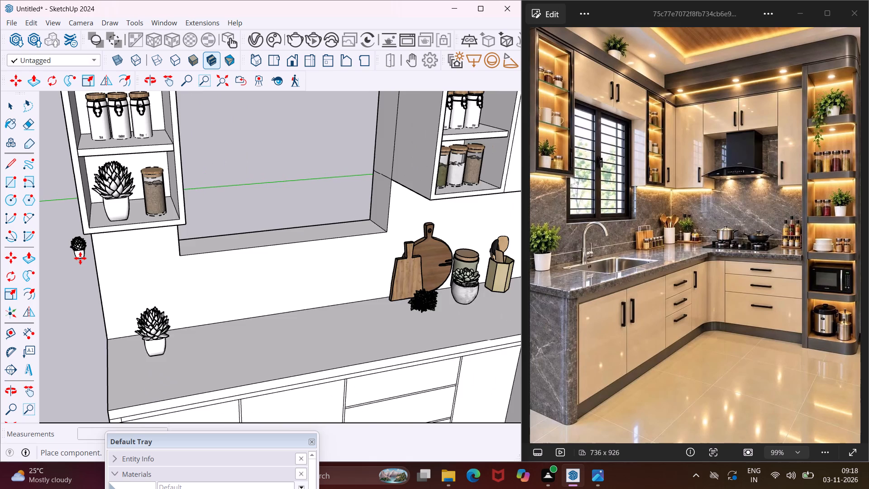
pyautogui.scroll(-2, 80, 258)
pyautogui.scroll(-6, 119, 255)
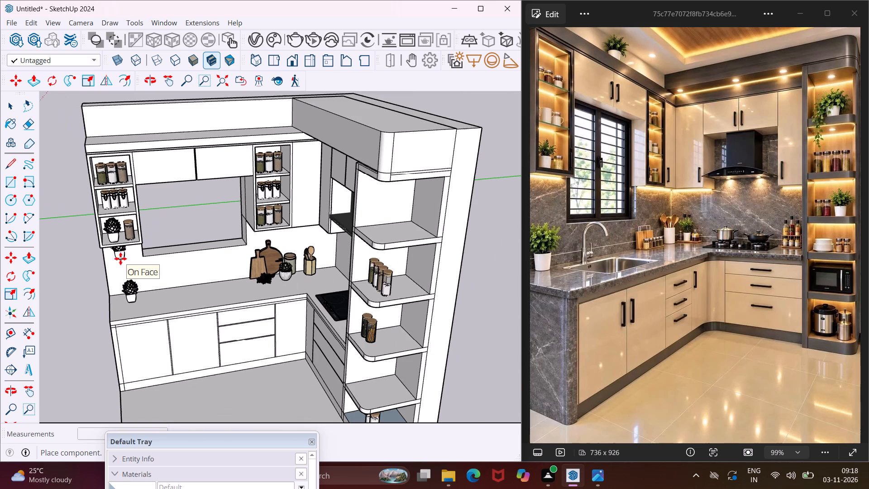
pyautogui.scroll(7, 203, 128)
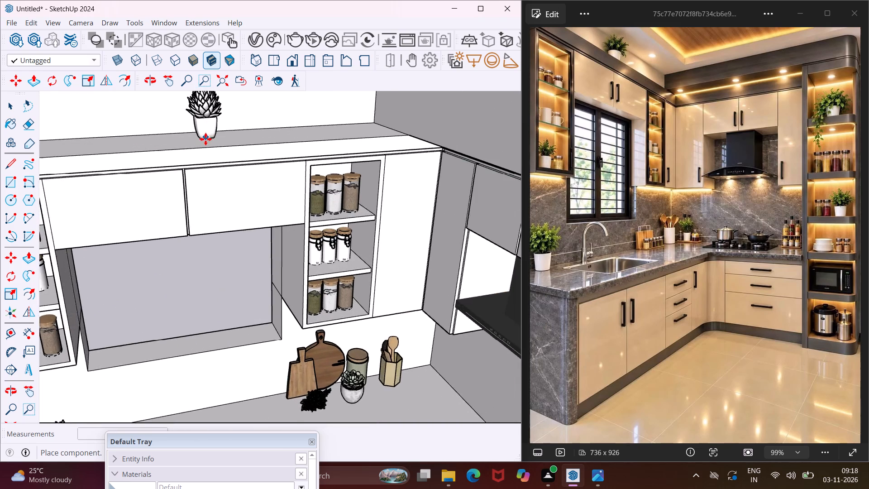
pyautogui.scroll(2, 205, 141)
pyautogui.click(205, 141)
# Place another copy of the potted plant on the open end shelf, beside the two glass jars of pasta and sticks.
pyautogui.scroll(-5, 182, 168)
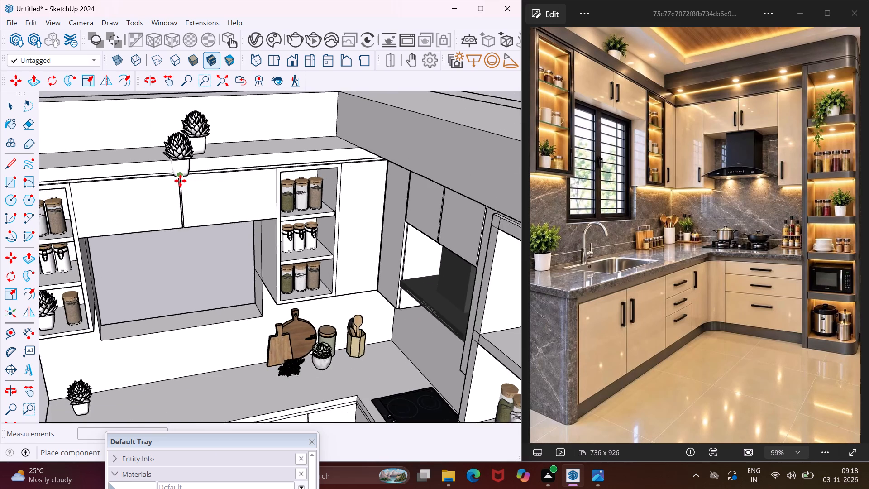
pyautogui.scroll(-2, 180, 181)
pyautogui.moveTo(180, 181); pyautogui.dragTo(251, 182, button='middle')
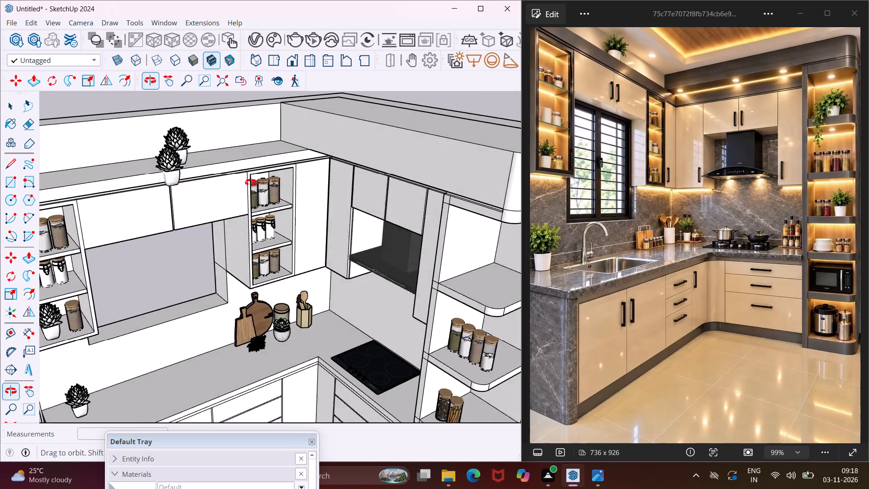
pyautogui.moveTo(251, 182); pyautogui.dragTo(291, 185, button='middle')
pyautogui.scroll(6, 474, 418)
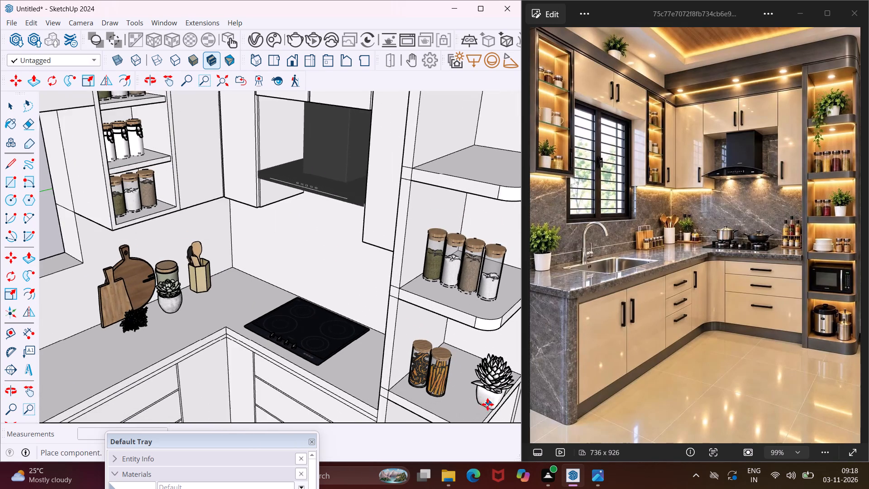
pyautogui.click(475, 406)
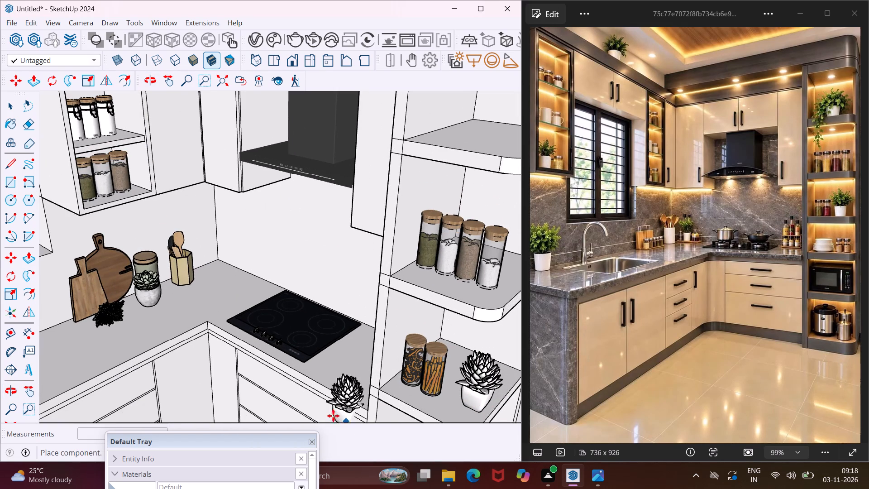
# Place a final copy of the potted plant on the countertop's inner corner, between the utensil holder and the cooktop.
pyautogui.scroll(-6, 318, 408)
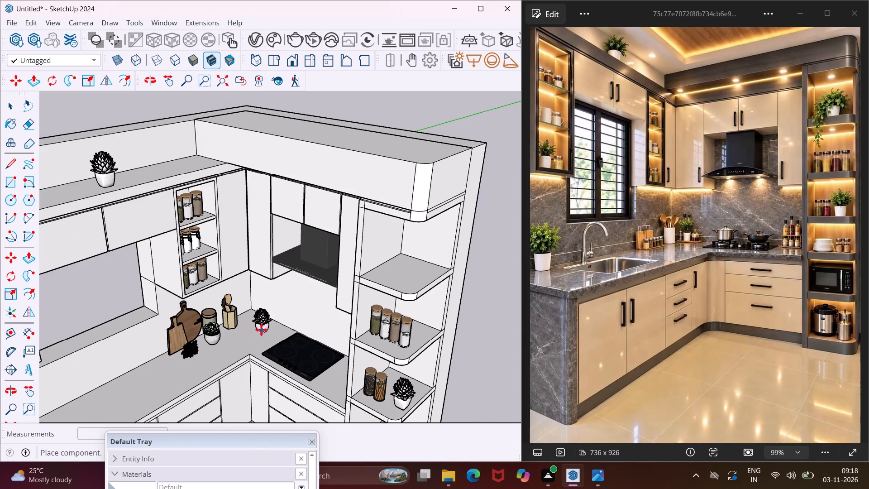
pyautogui.scroll(5, 257, 327)
pyautogui.click(252, 324)
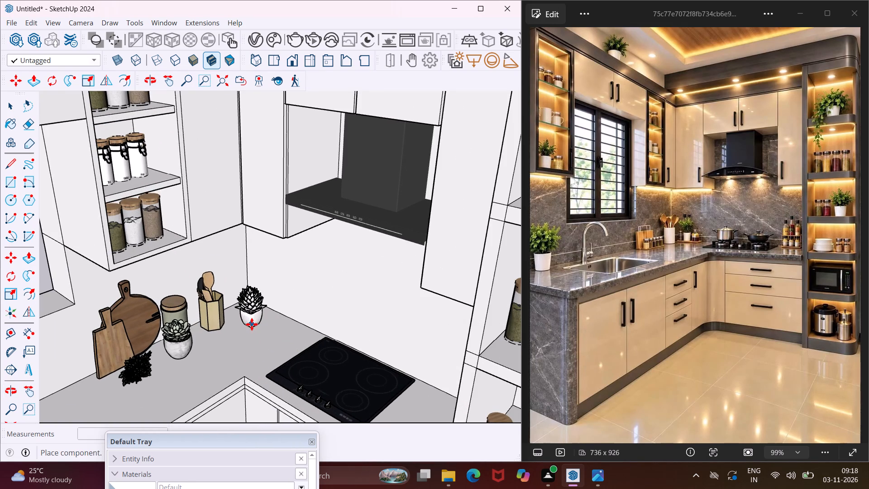
pyautogui.scroll(-8, 243, 346)
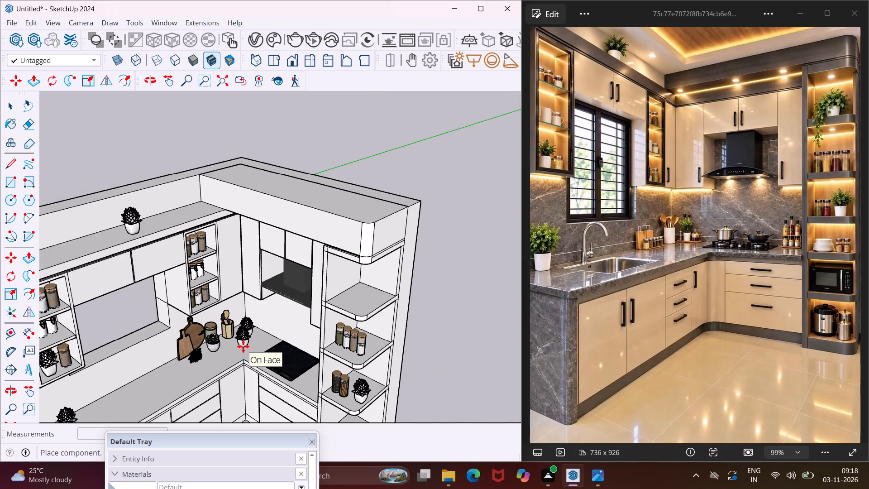
pyautogui.scroll(-4, 243, 346)
pyautogui.moveTo(243, 346); pyautogui.dragTo(235, 295, button='middle')
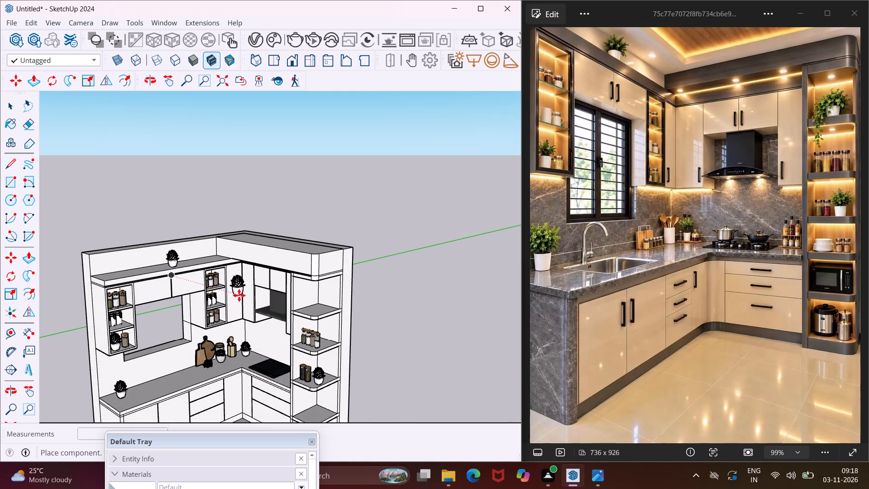
pyautogui.scroll(-4, 240, 299)
pyautogui.press('Escape')
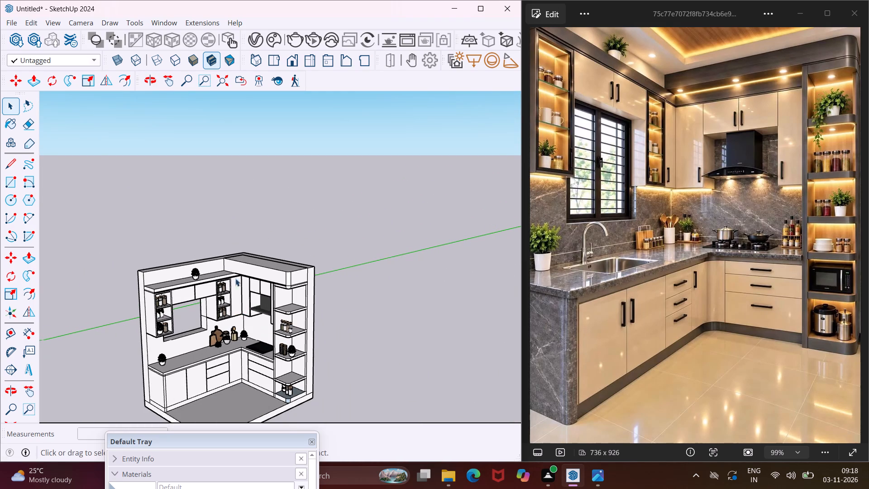
# Look through the rest of the online potted plant models for a trailing plant like the one on the reference's upper end shelf.
pyautogui.click(272, 39)
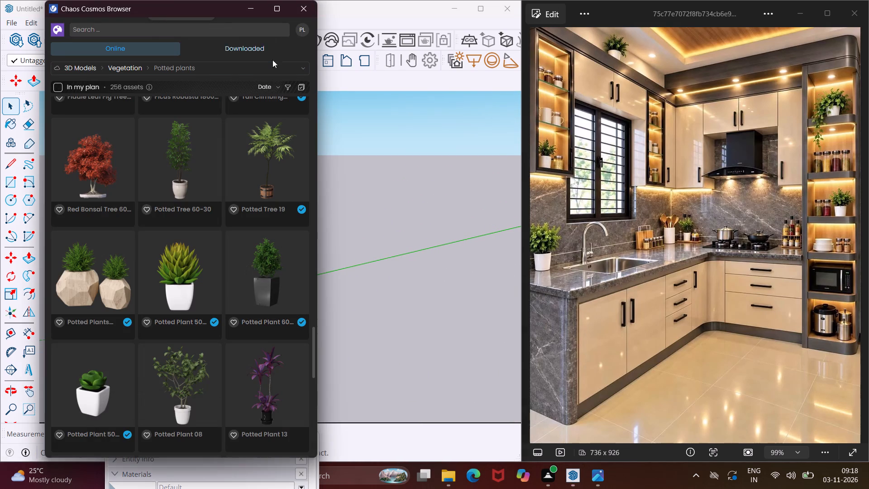
pyautogui.scroll(-6, 199, 277)
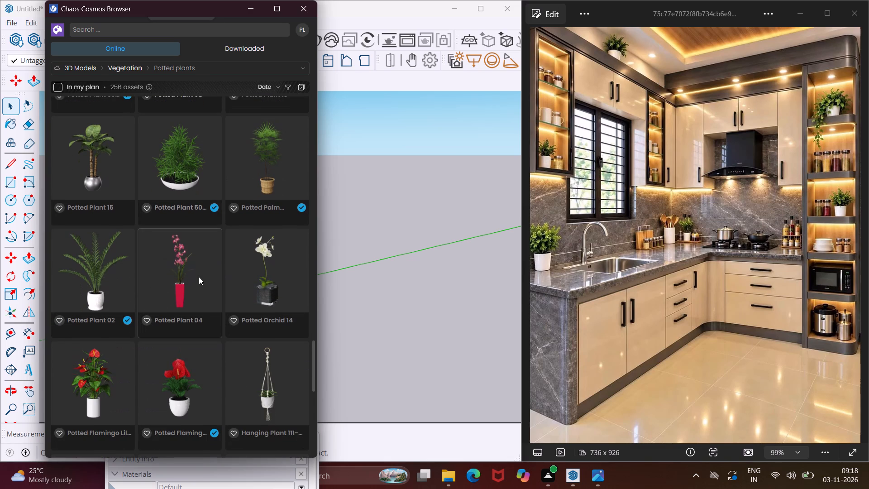
pyautogui.scroll(-5, 199, 277)
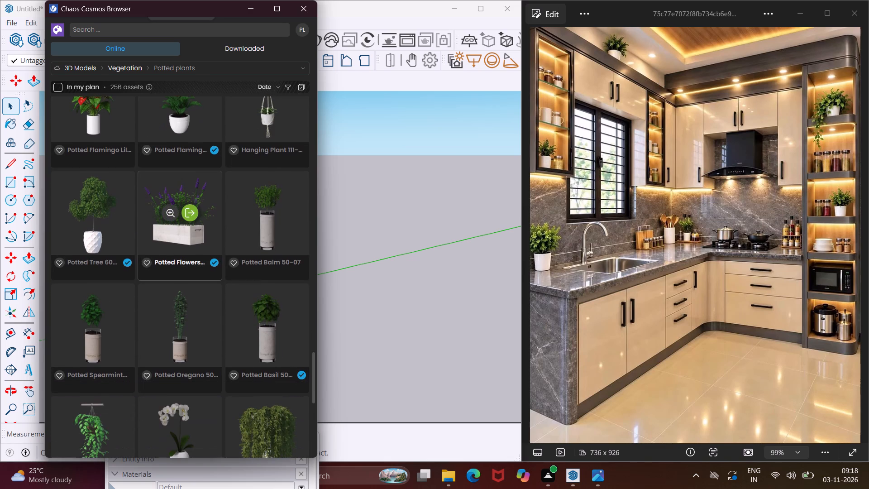
pyautogui.scroll(-4, 199, 277)
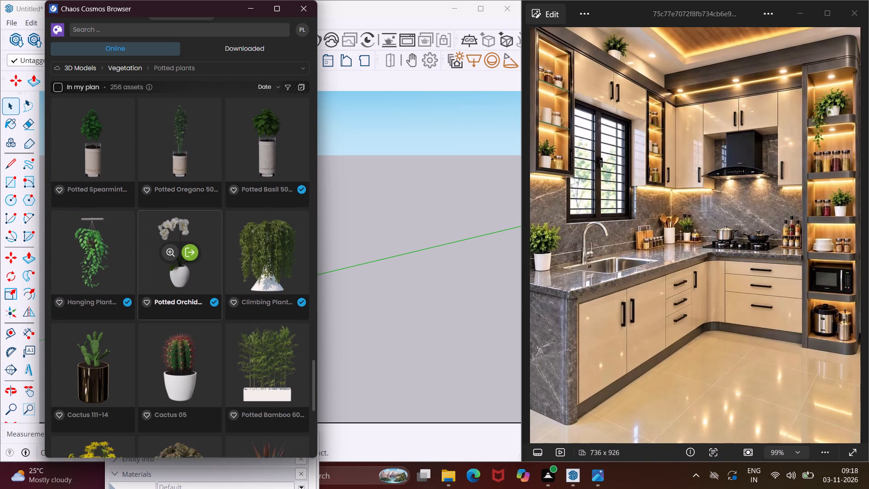
pyautogui.scroll(-6, 199, 277)
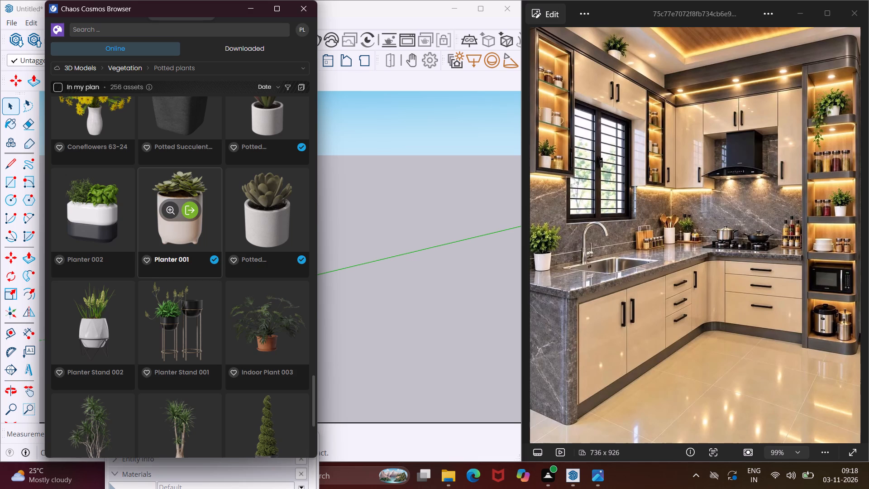
pyautogui.scroll(-3, 199, 277)
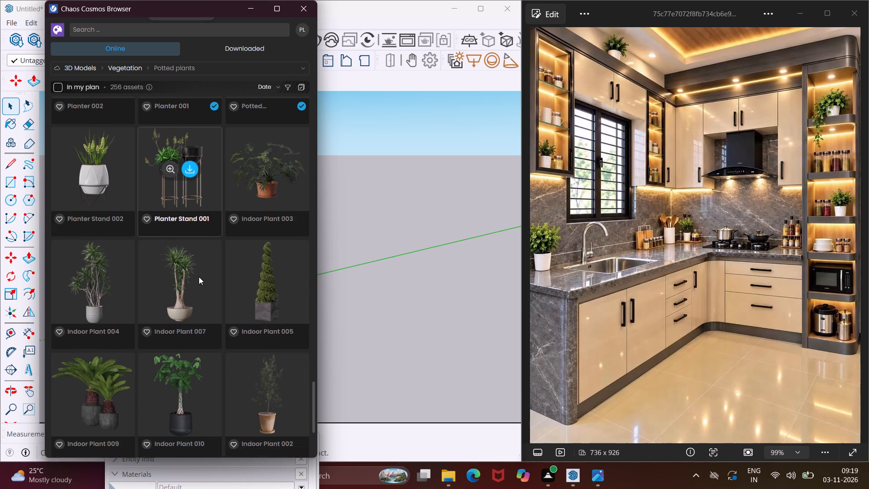
pyautogui.scroll(-6, 199, 277)
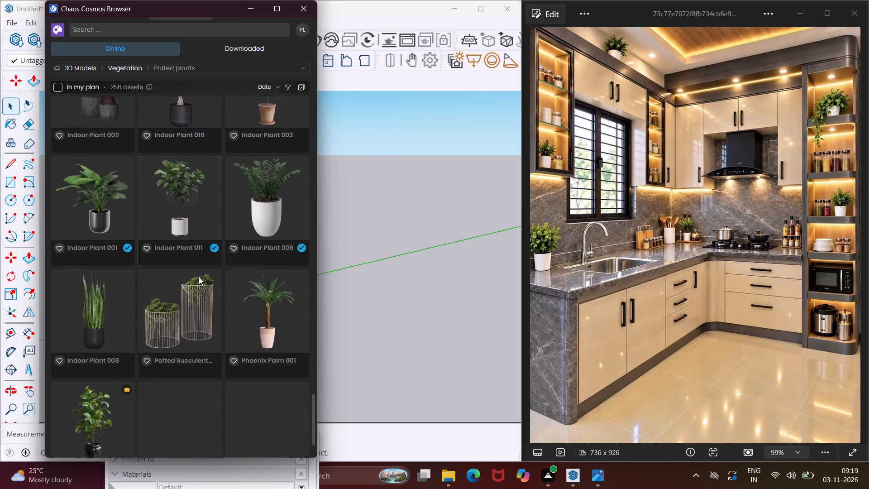
pyautogui.scroll(-5, 199, 277)
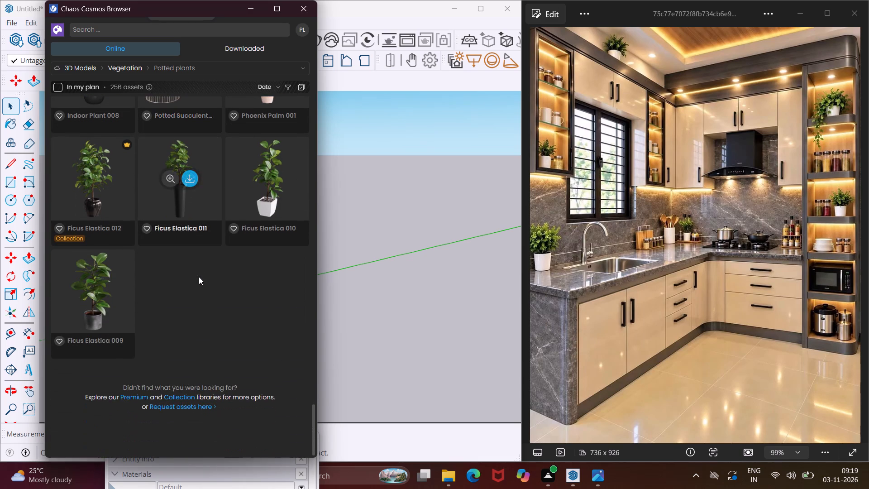
pyautogui.scroll(11, 199, 277)
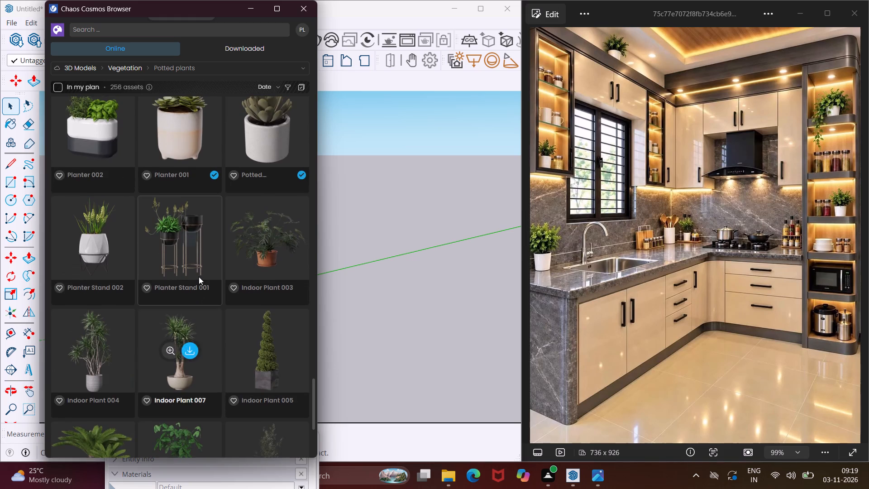
pyautogui.scroll(5, 199, 277)
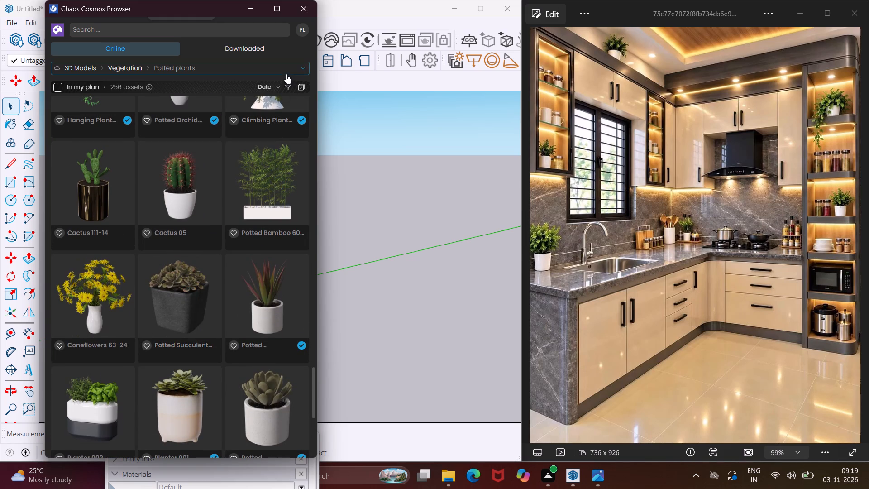
# Look through the downloaded Vegetation models for a trailing plant that suits the open end shelves.
pyautogui.click(286, 72)
pyautogui.click(86, 137)
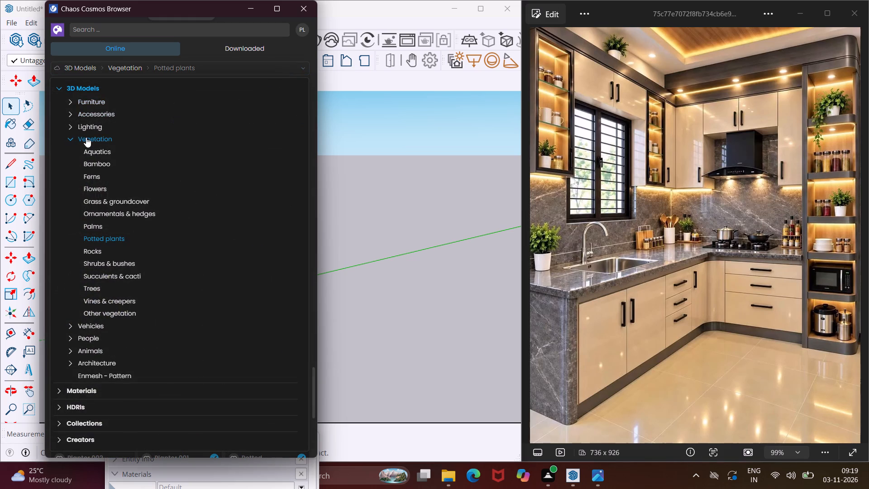
pyautogui.click(252, 47)
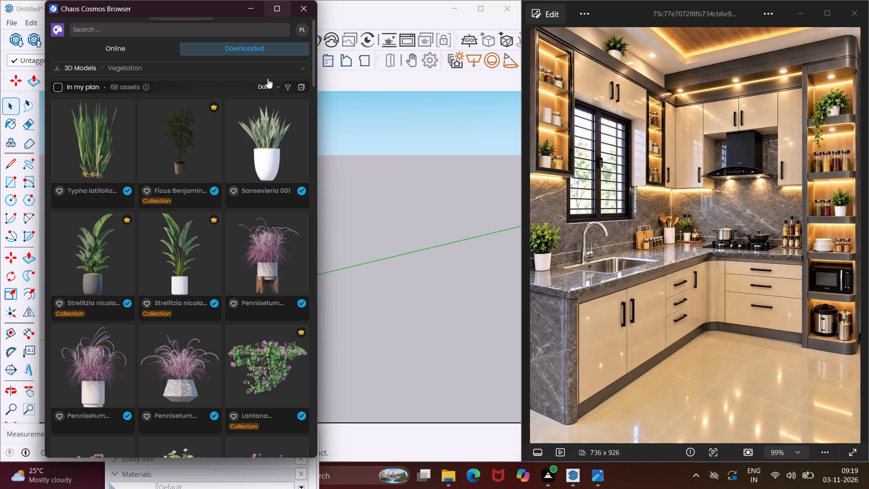
pyautogui.scroll(-10, 220, 295)
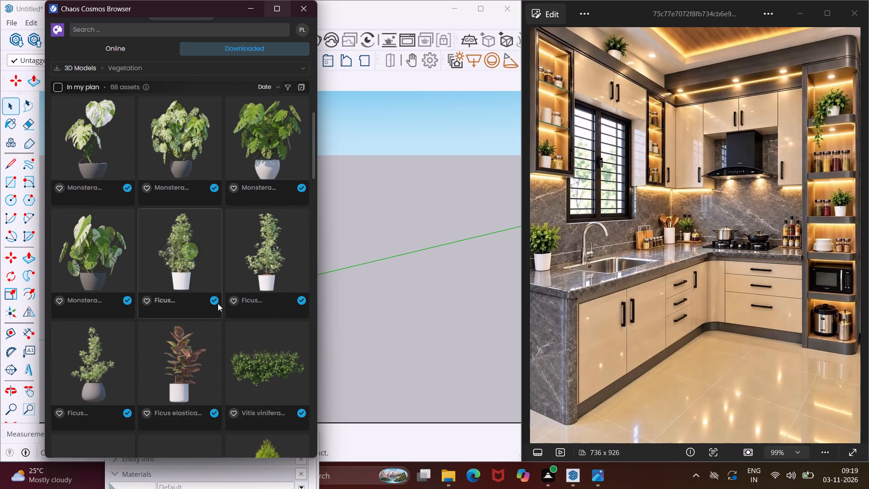
pyautogui.scroll(-6, 218, 303)
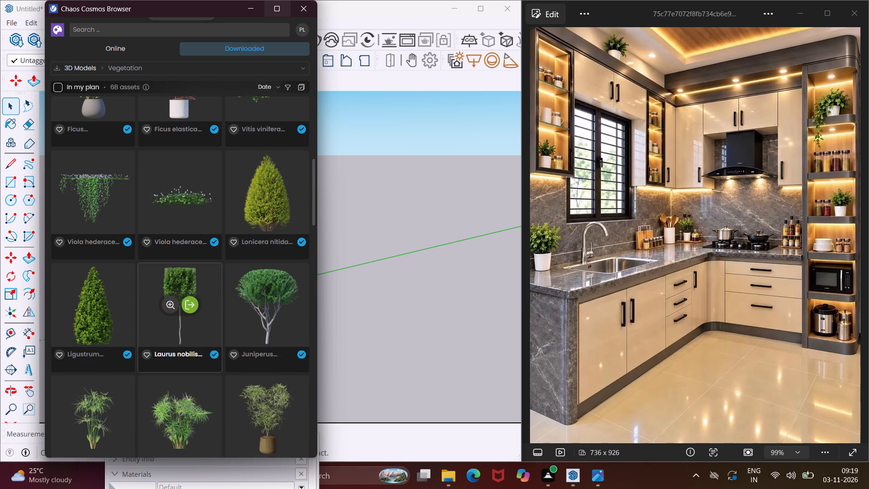
pyautogui.scroll(-4, 218, 303)
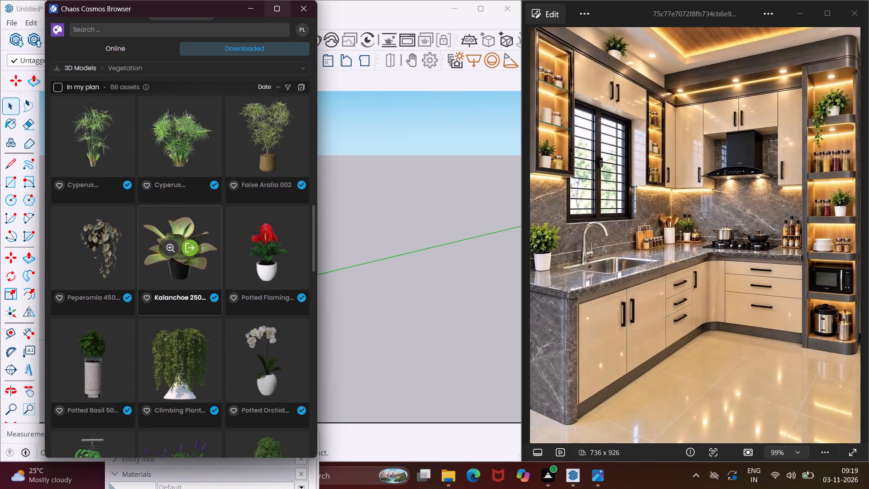
pyautogui.scroll(-1, 218, 303)
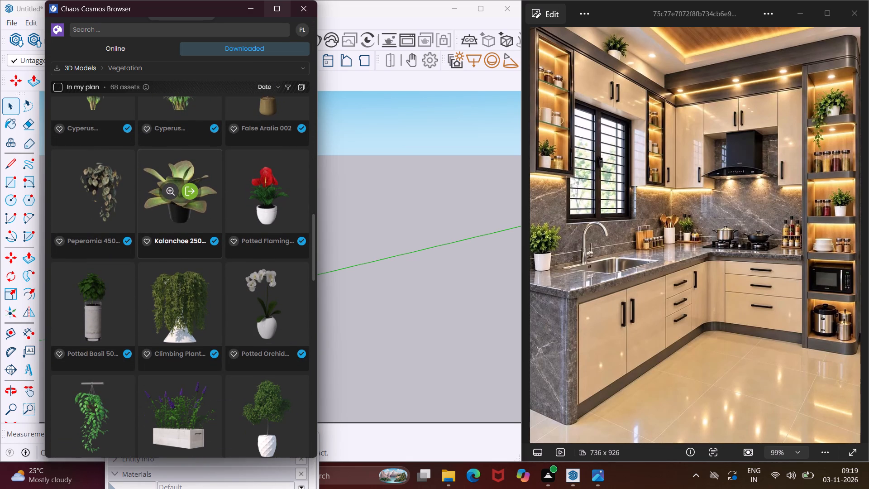
pyautogui.scroll(-3, 183, 337)
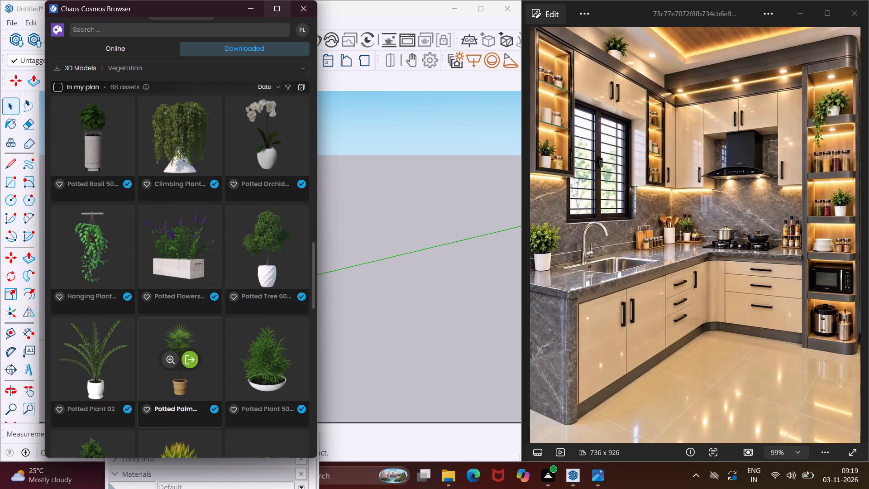
pyautogui.scroll(-7, 177, 349)
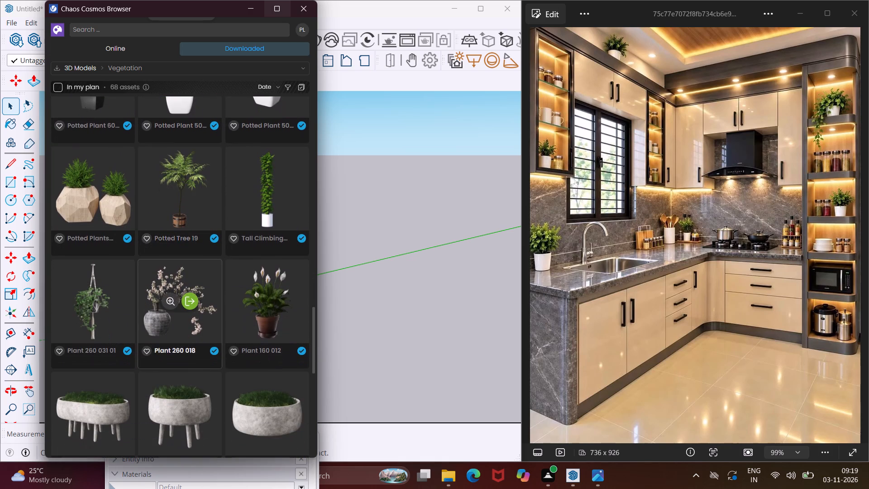
pyautogui.scroll(-7, 177, 349)
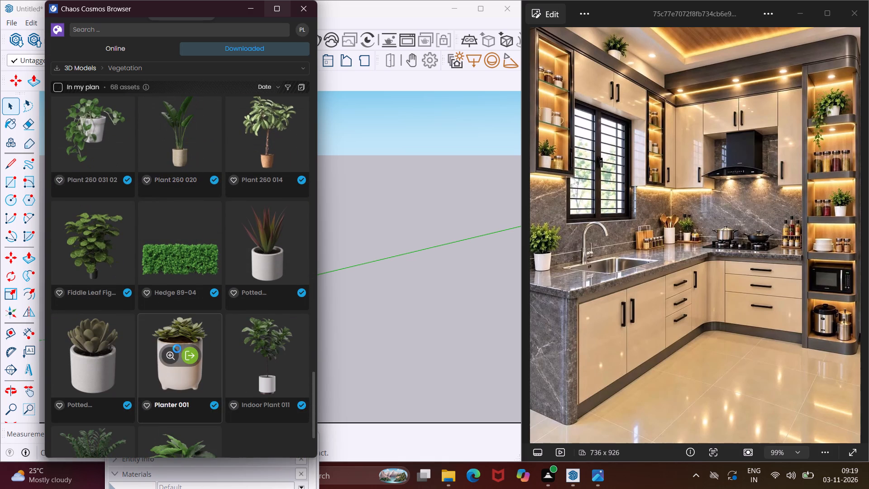
pyautogui.scroll(-5, 177, 349)
pyautogui.scroll(10, 177, 349)
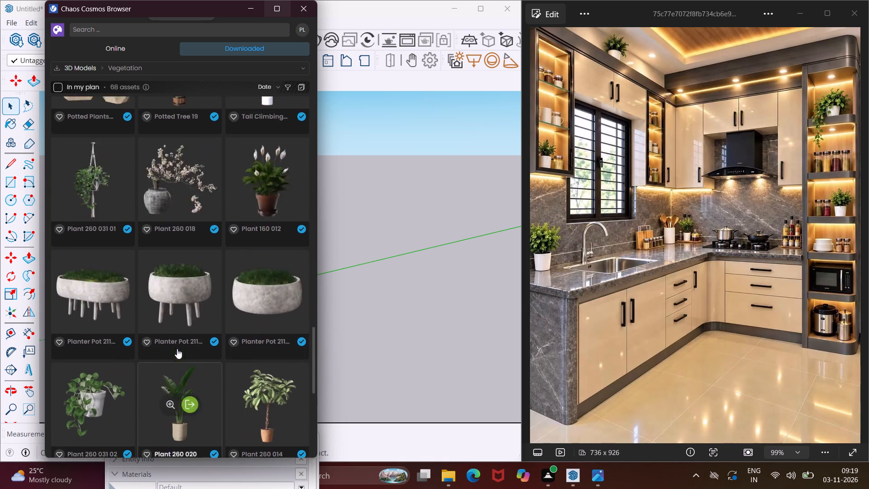
pyautogui.scroll(9, 177, 349)
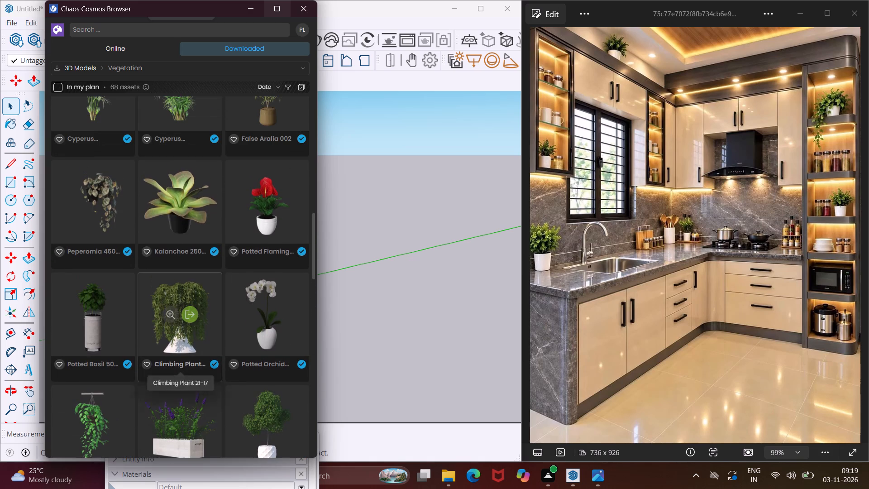
# Place one Peperomia trailing plant from the downloaded Vegetation models on the upper open end shelf, near its curved front.
pyautogui.click(102, 197)
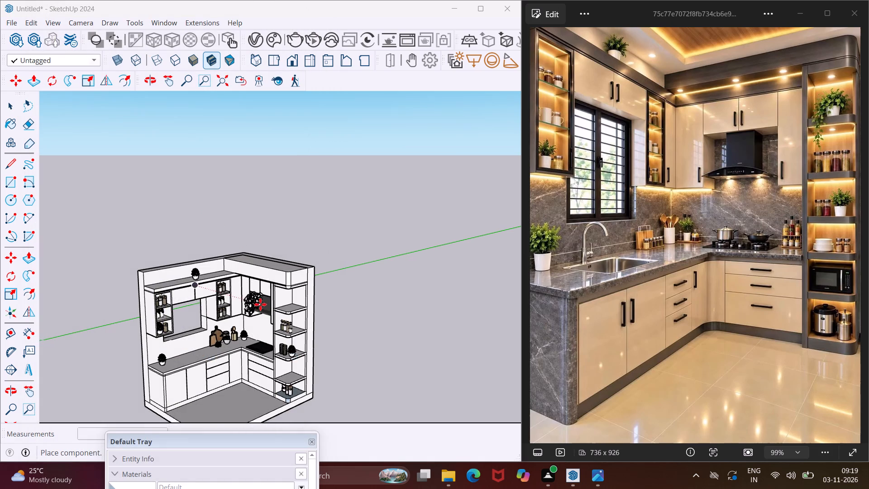
pyautogui.scroll(10, 282, 306)
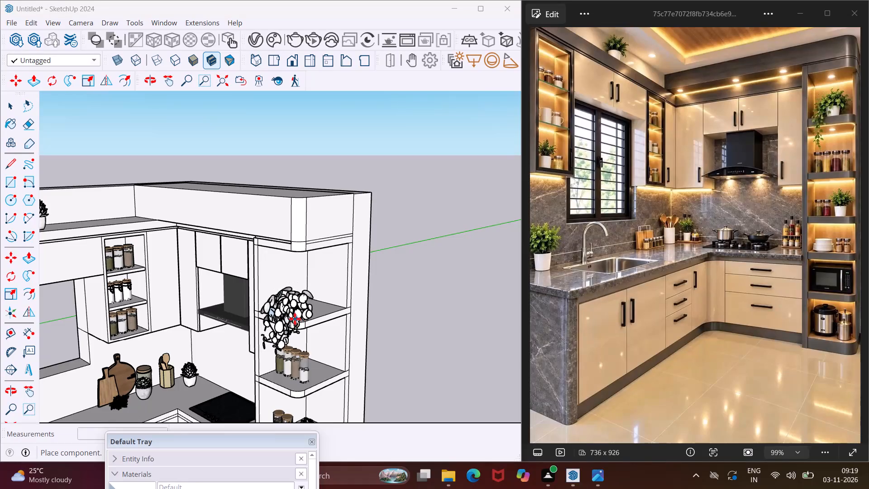
pyautogui.scroll(10, 295, 318)
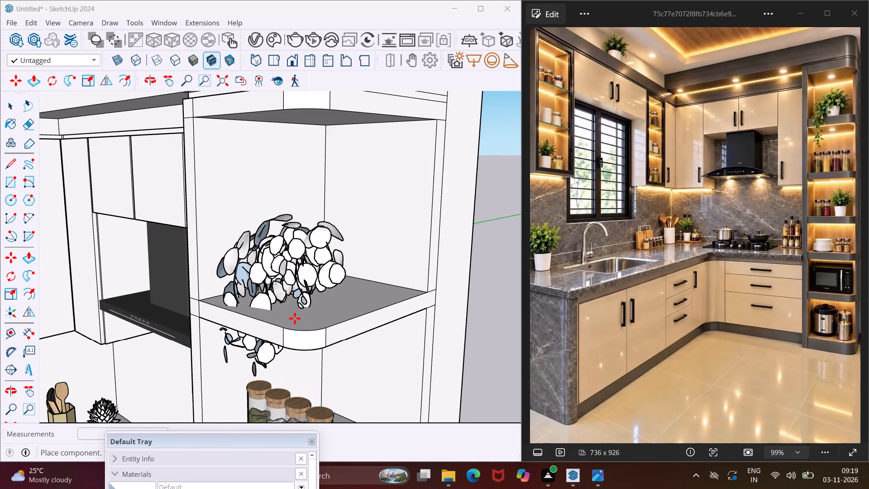
pyautogui.moveTo(286, 318); pyautogui.dragTo(135, 322, button='middle')
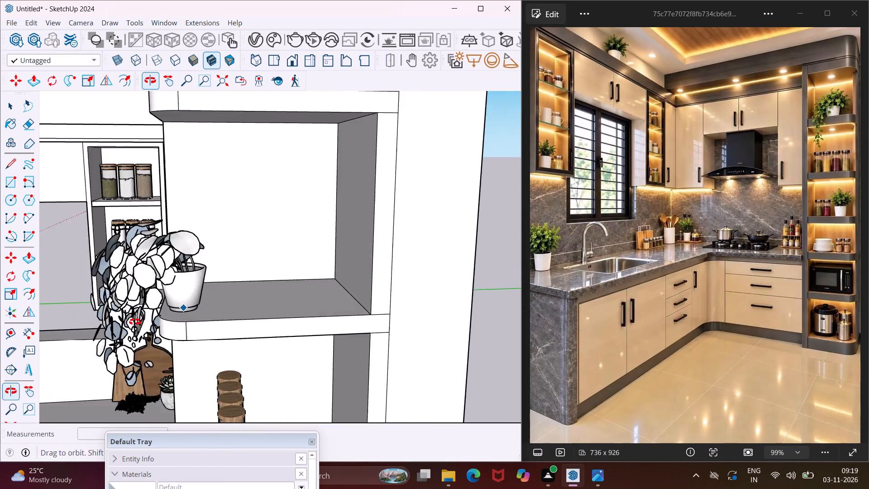
pyautogui.moveTo(135, 322); pyautogui.dragTo(100, 332, button='middle')
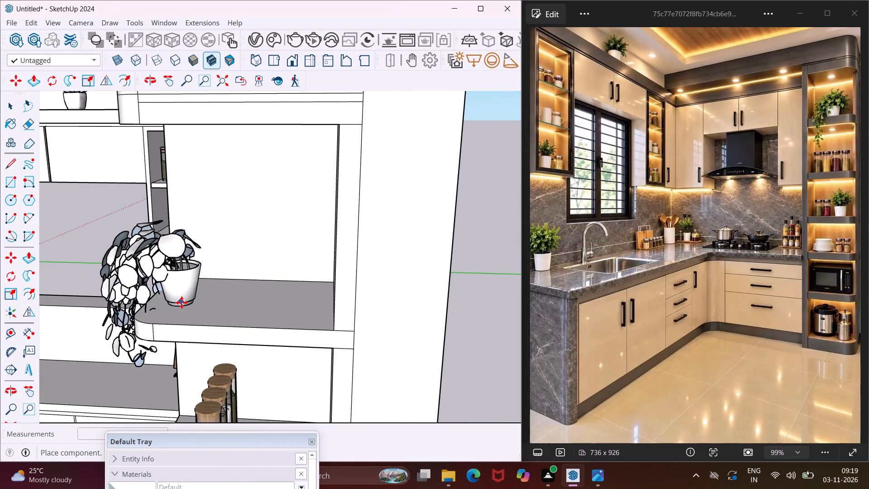
pyautogui.click(189, 299)
pyautogui.moveTo(188, 300); pyautogui.dragTo(201, 298, button='middle')
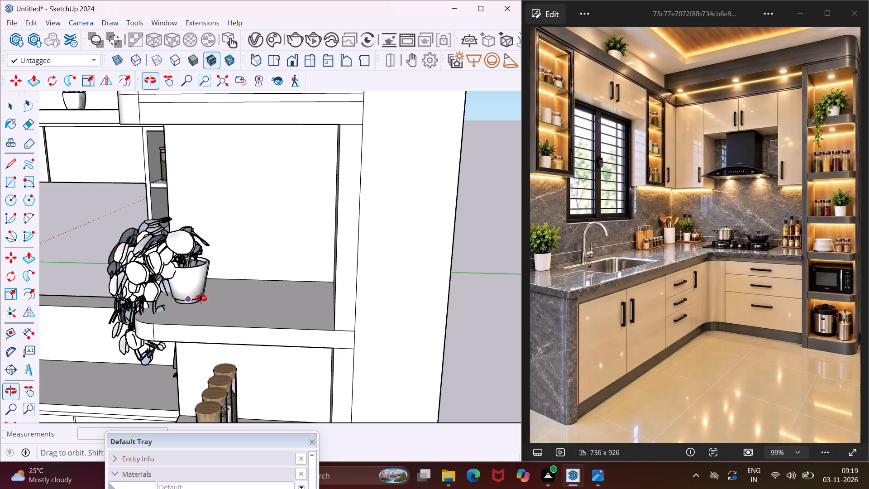
pyautogui.moveTo(201, 298); pyautogui.dragTo(288, 294, button='middle')
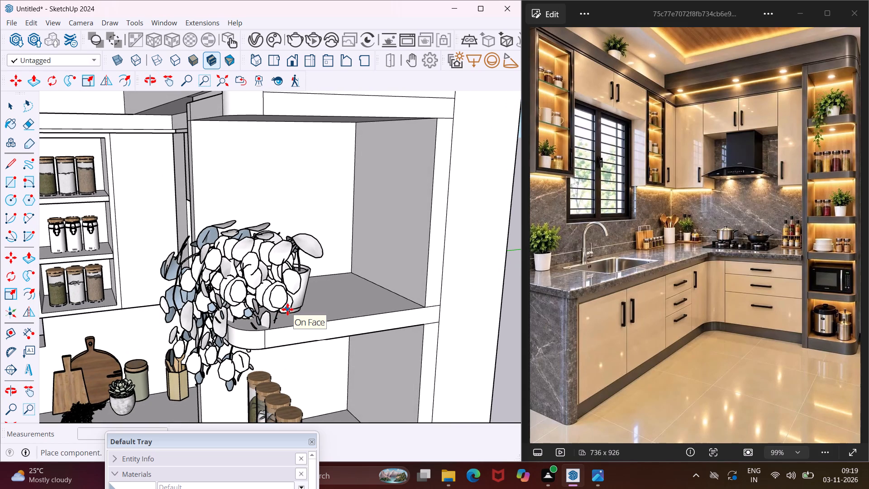
pyautogui.press('Escape')
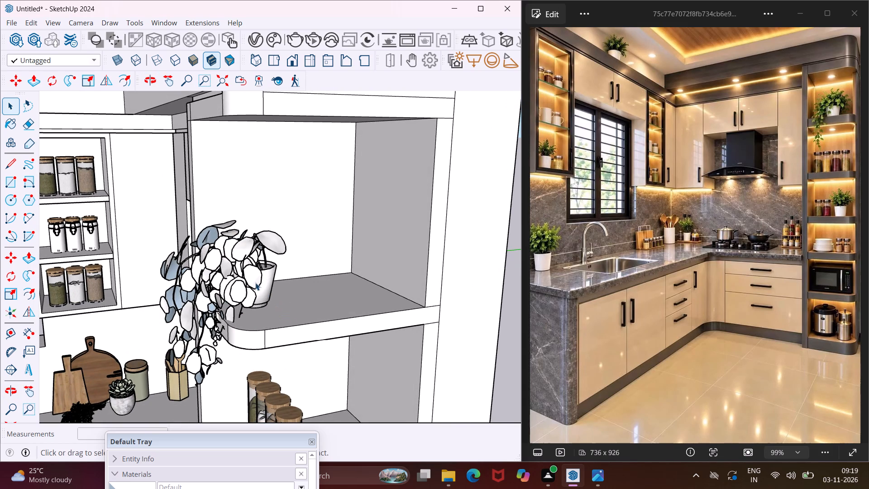
# Scale the trailing plant up uniformly by about 1.18.
pyautogui.click(255, 283)
pyautogui.click(14, 301)
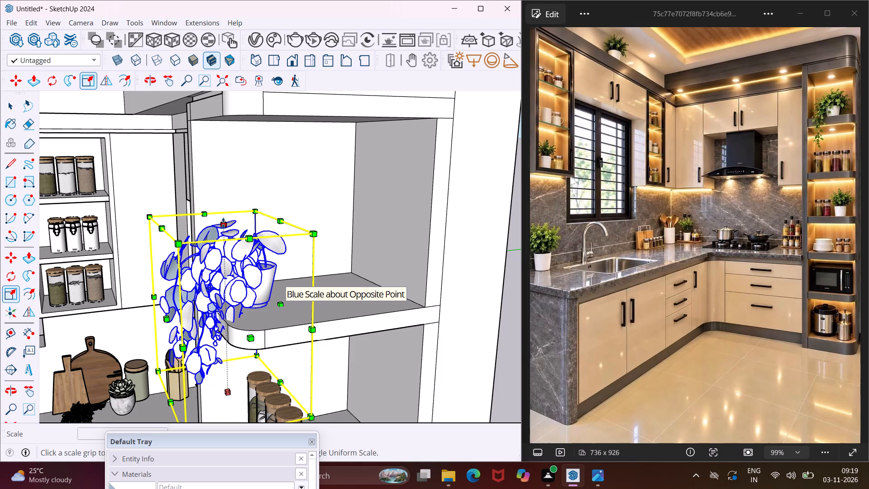
pyautogui.click(252, 212)
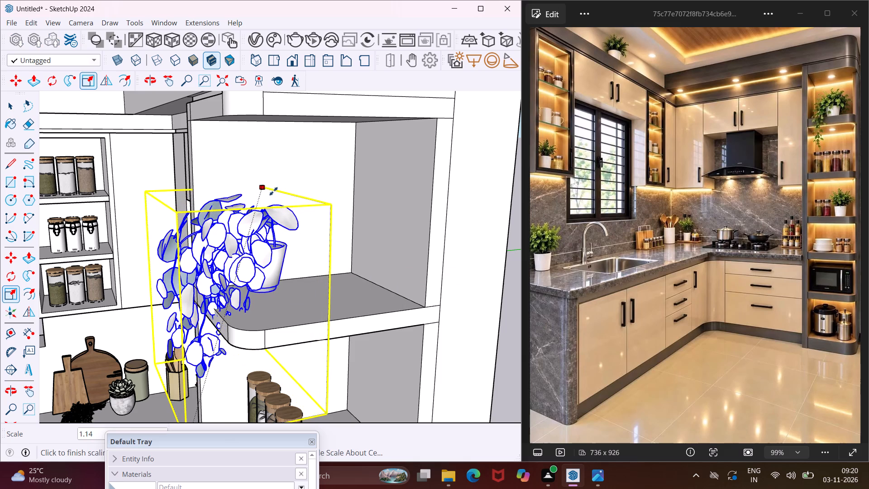
pyautogui.click(277, 184)
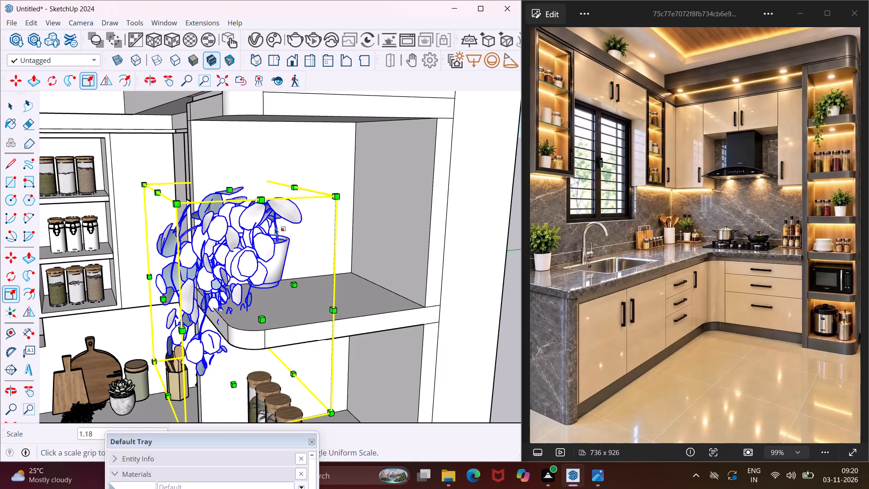
# Lower the trailing plant vertically by about 1 13/16" so its pot rests on the upper end shelf.
pyautogui.moveTo(277, 233); pyautogui.dragTo(236, 190, button='middle')
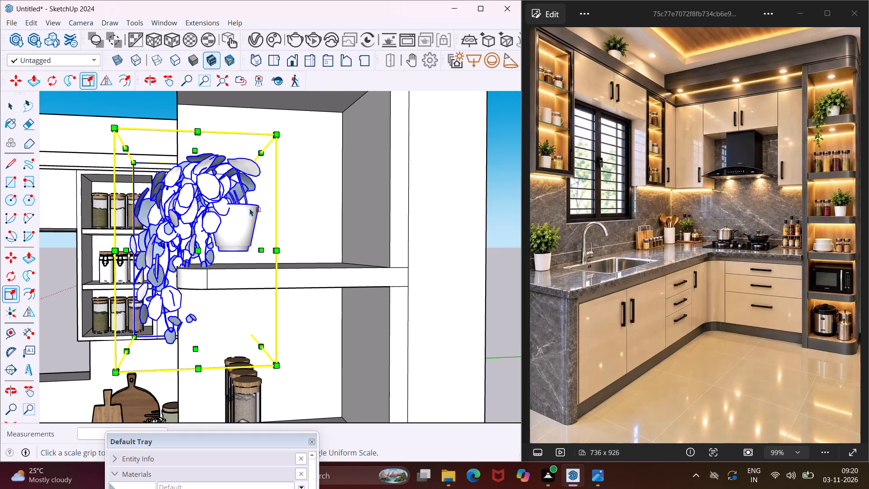
pyautogui.press('m')
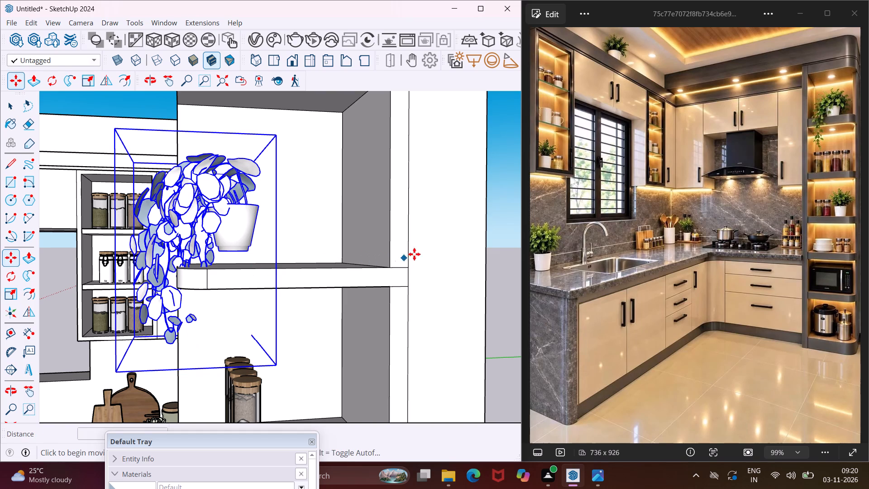
pyautogui.click(436, 236)
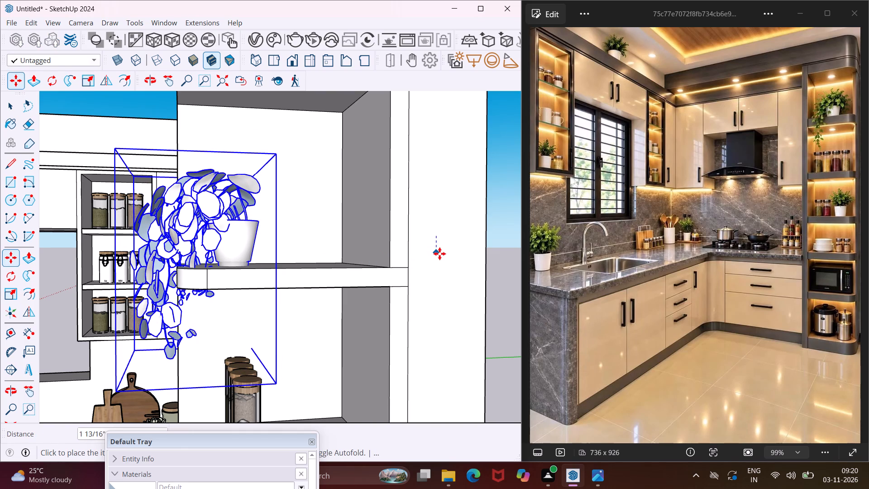
pyautogui.click(439, 254)
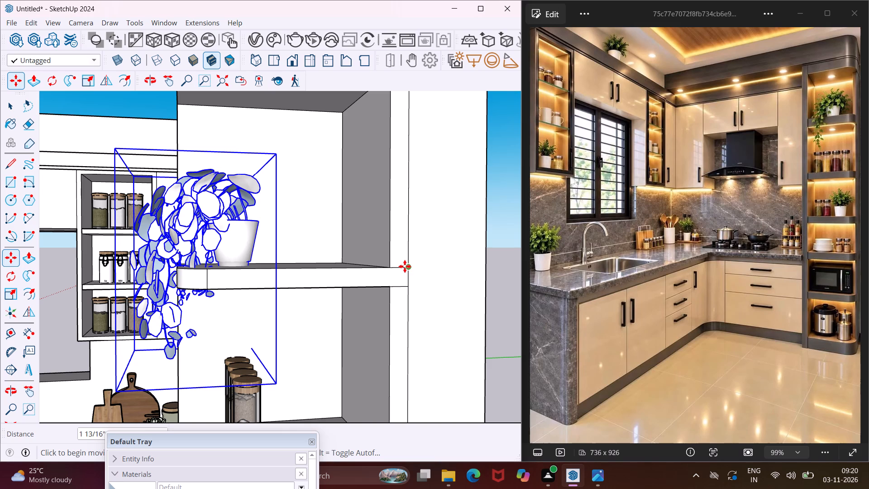
pyautogui.press('Escape')
pyautogui.press('space')
# Copy the back edge of the wall cabinet's underside beside the range hood 2" inward from the wall.
pyautogui.scroll(-6, 286, 206)
pyautogui.moveTo(286, 206); pyautogui.dragTo(320, 207, button='middle')
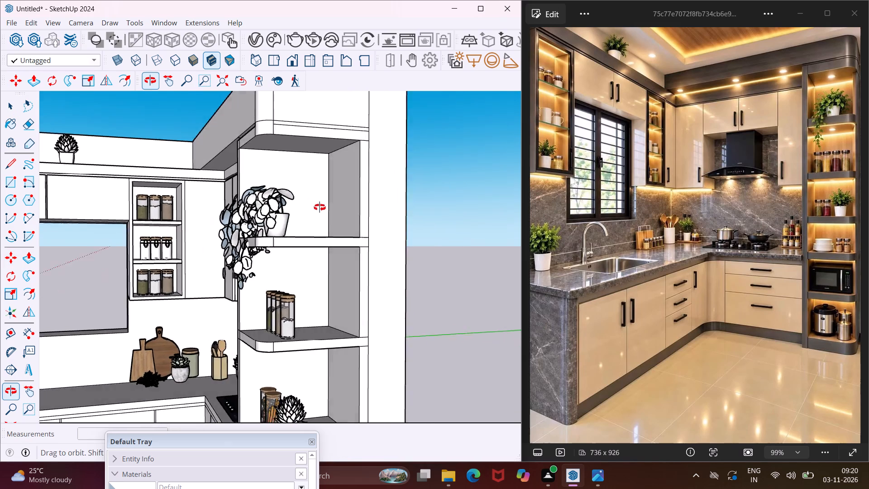
pyautogui.moveTo(320, 207); pyautogui.dragTo(460, 256, button='middle')
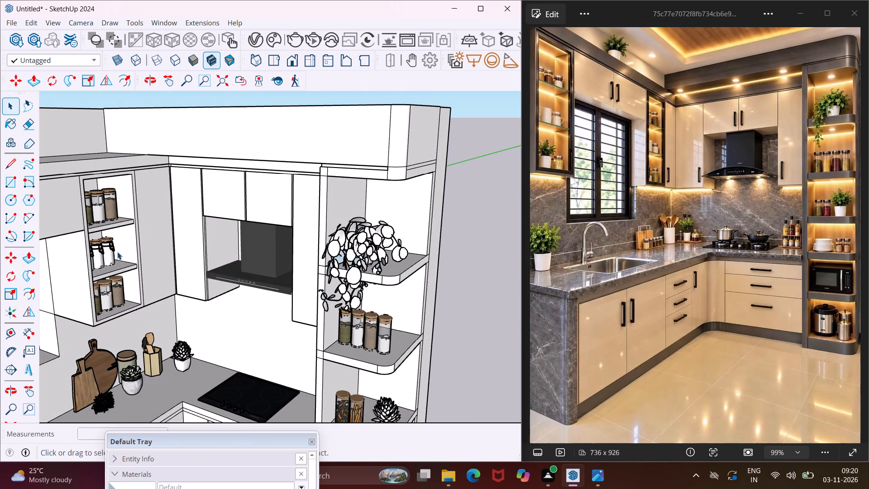
pyautogui.scroll(-4, 131, 208)
pyautogui.moveTo(132, 209); pyautogui.dragTo(206, 105, button='middle')
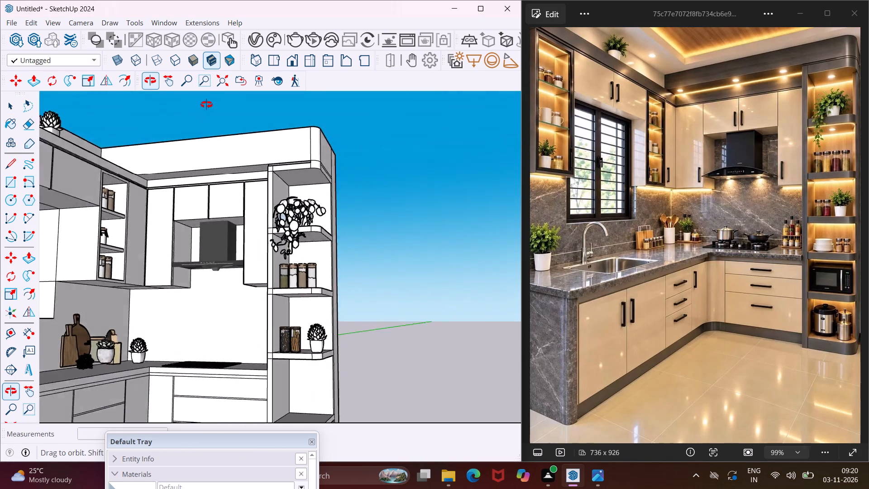
pyautogui.moveTo(206, 105); pyautogui.dragTo(225, 68, button='middle')
pyautogui.scroll(4, 123, 291)
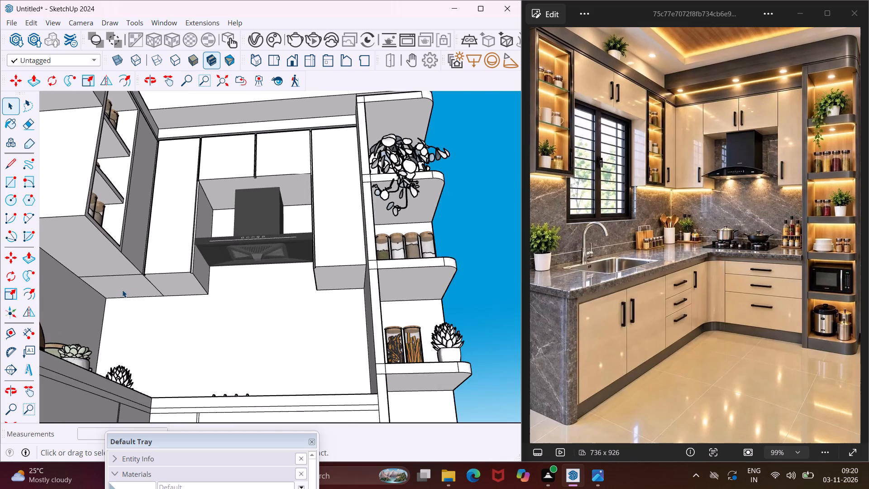
pyautogui.scroll(5, 122, 290)
pyautogui.moveTo(122, 290); pyautogui.dragTo(102, 246, button='middle')
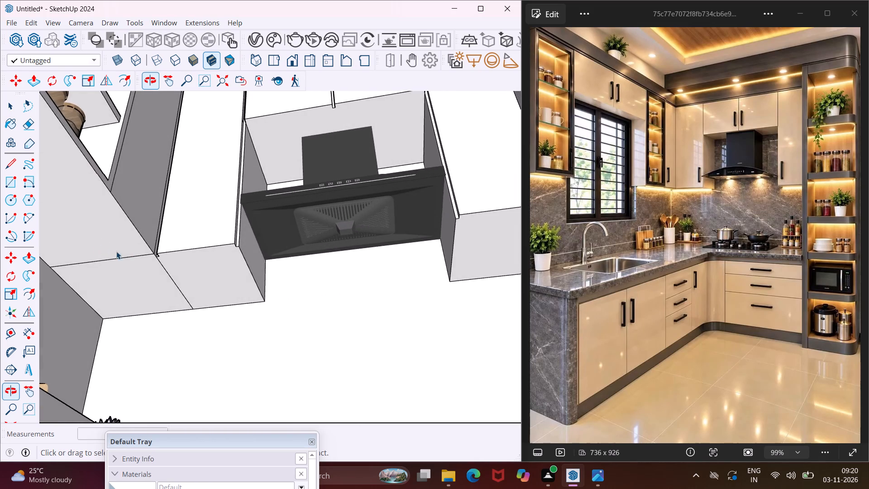
pyautogui.scroll(6, 146, 256)
pyautogui.scroll(-5, 172, 261)
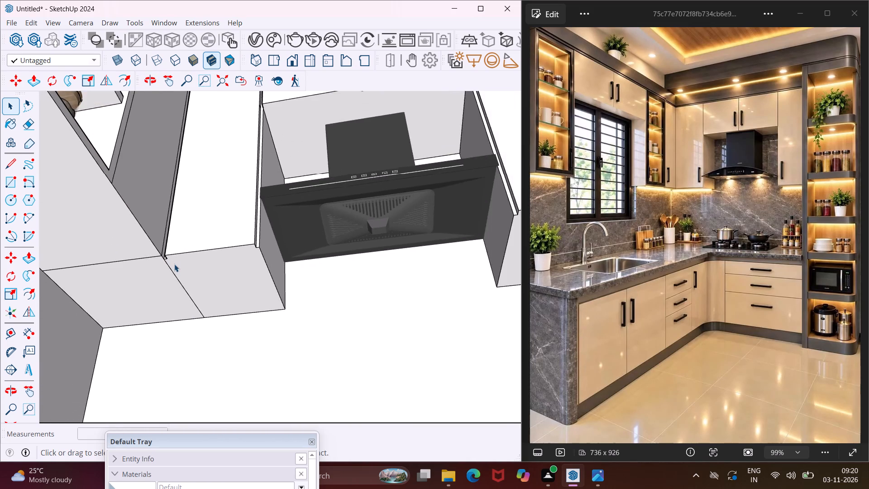
pyautogui.scroll(-2, 174, 264)
pyautogui.scroll(4, 229, 295)
pyautogui.click(262, 308)
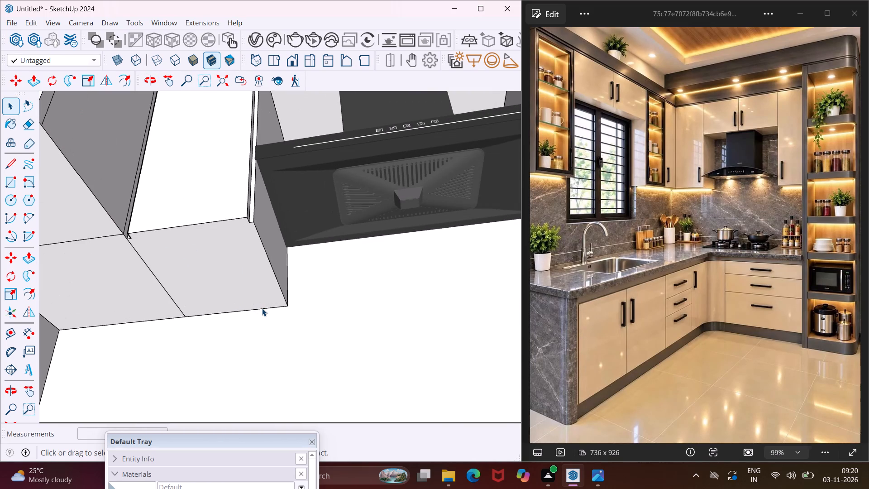
pyautogui.press('m')
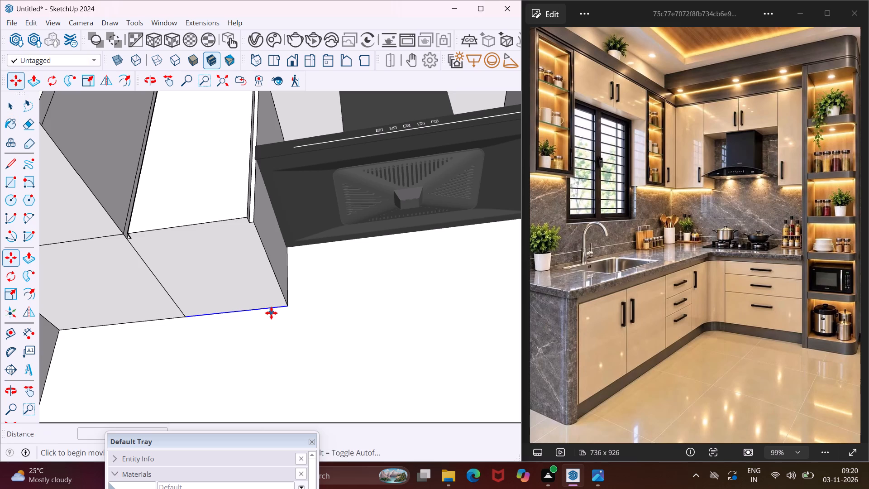
pyautogui.scroll(7, 287, 314)
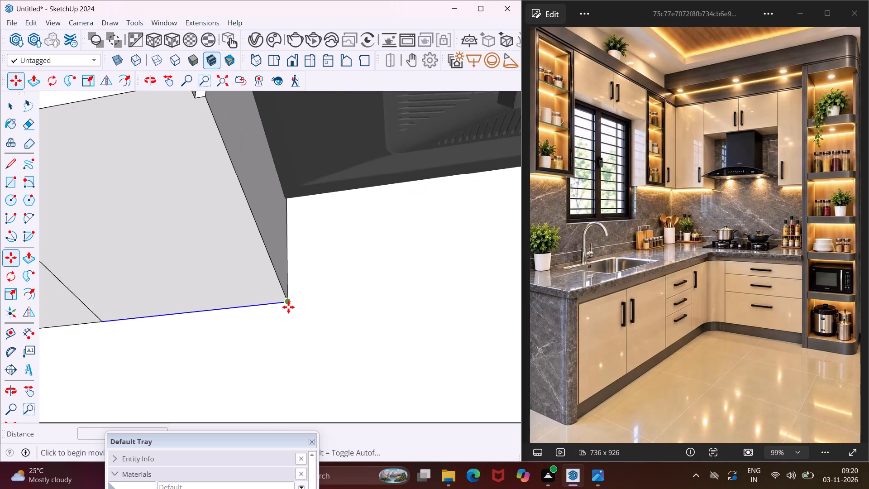
pyautogui.click(288, 303)
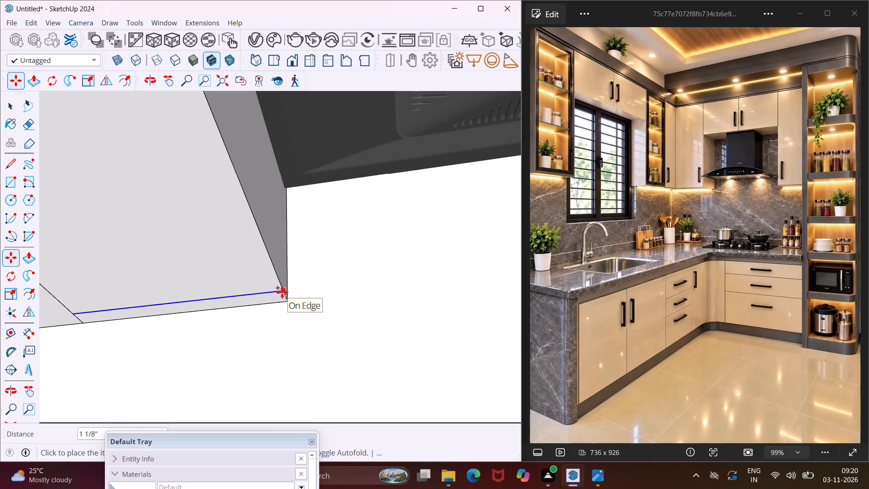
pyautogui.write('2"')
pyautogui.press('Return')
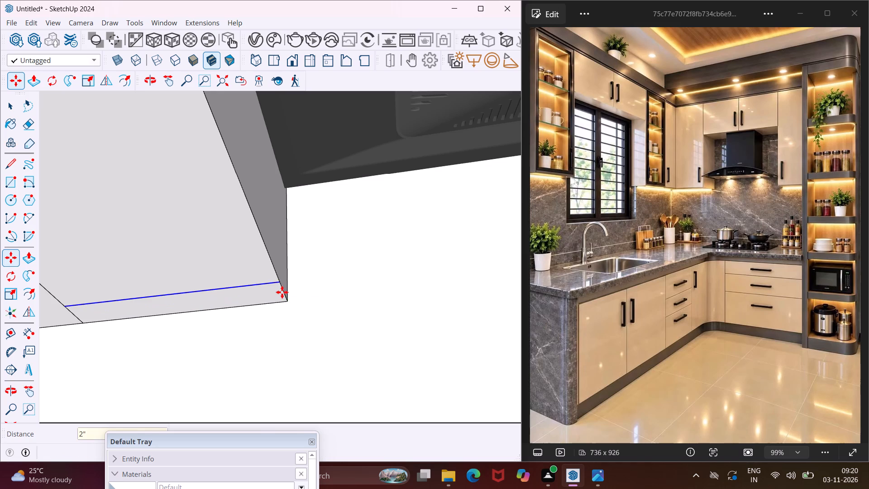
pyautogui.scroll(-10, 294, 314)
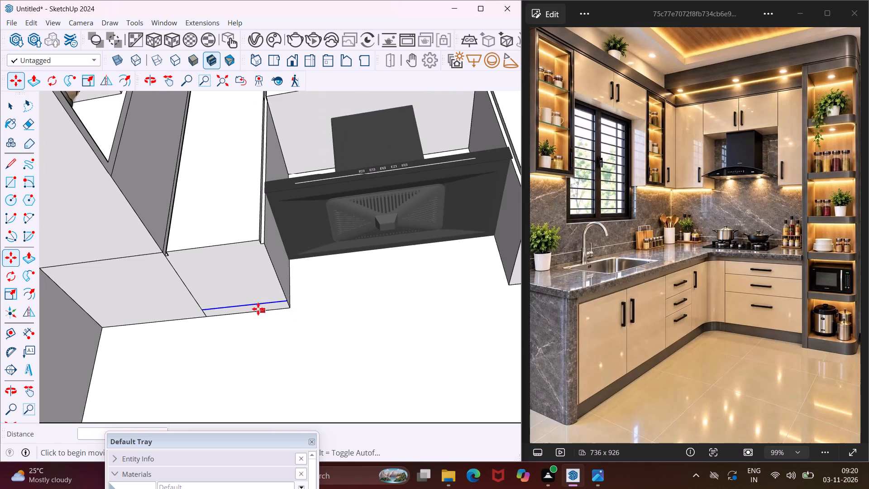
pyautogui.press('Escape')
pyautogui.press('space')
# Copy the back edge of the adjoining corner cabinet's underside inward, lining it up with the end of the 2" offset line.
pyautogui.scroll(7, 158, 315)
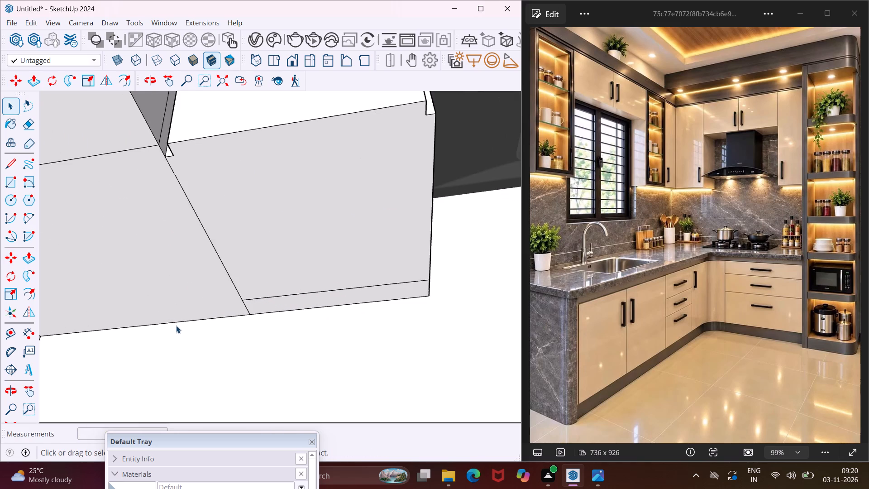
pyautogui.click(179, 323)
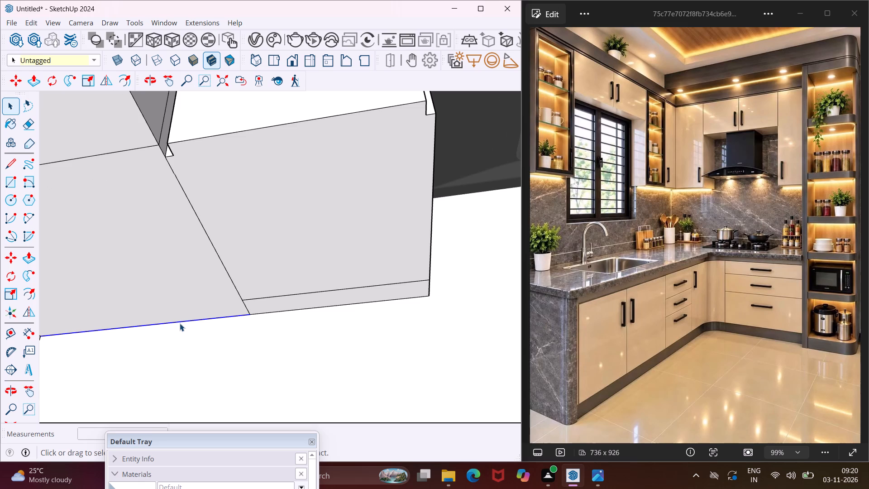
pyautogui.press('m')
pyautogui.scroll(4, 236, 316)
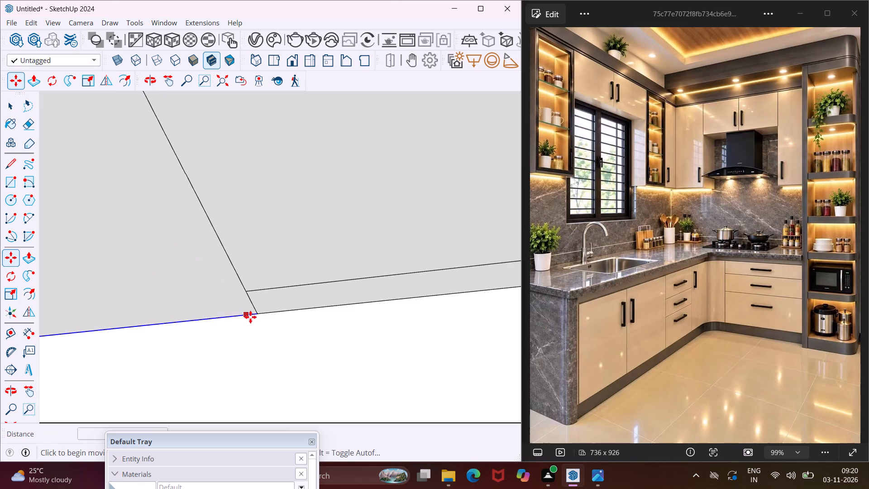
pyautogui.click(258, 315)
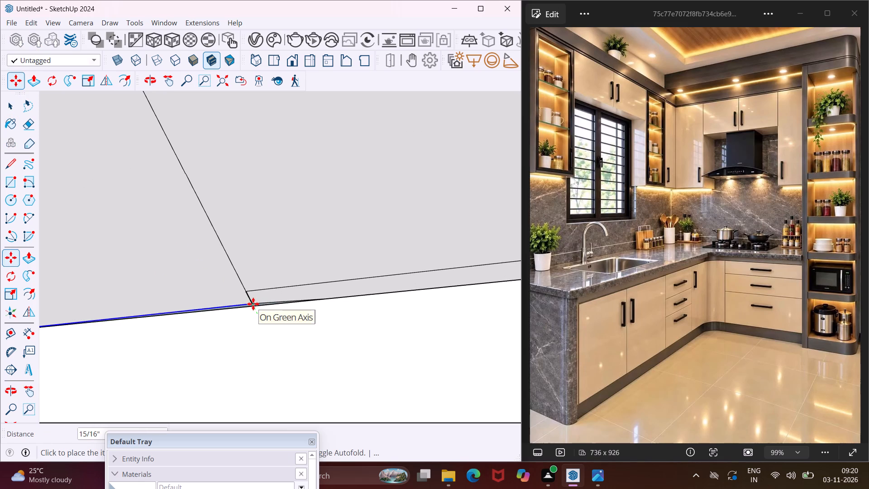
pyautogui.click(248, 293)
pyautogui.scroll(-11, 237, 325)
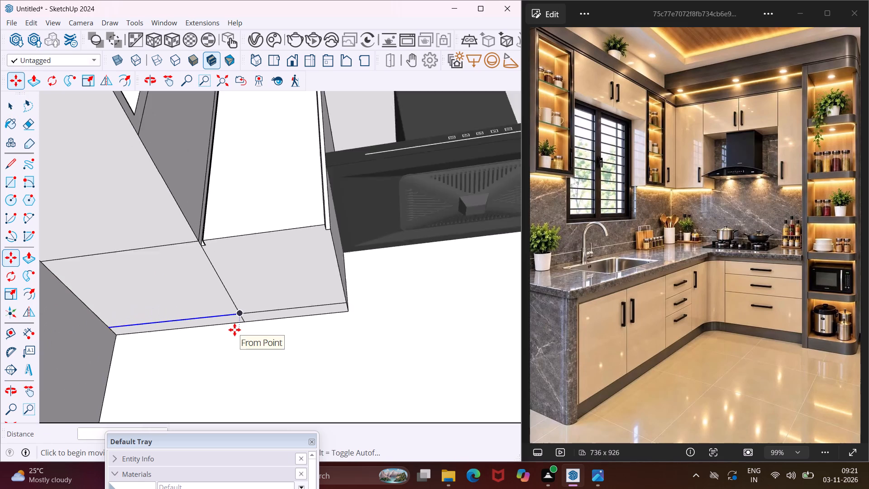
pyautogui.scroll(-7, 234, 330)
pyautogui.moveTo(167, 284); pyautogui.dragTo(161, 310, button='middle')
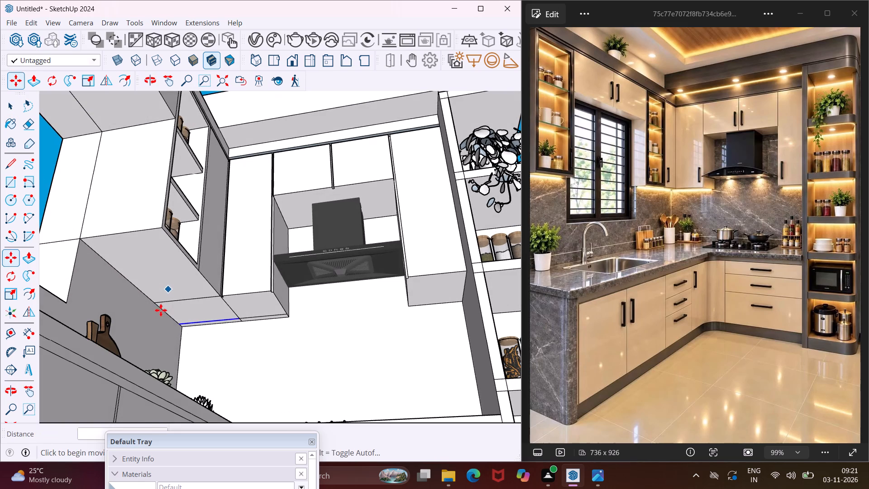
pyautogui.press('Escape')
pyautogui.scroll(3, 161, 311)
pyautogui.press('space')
# Copy the side-wall edge of the corner cabinet's underside 2" inward from the wall.
pyautogui.scroll(7, 161, 311)
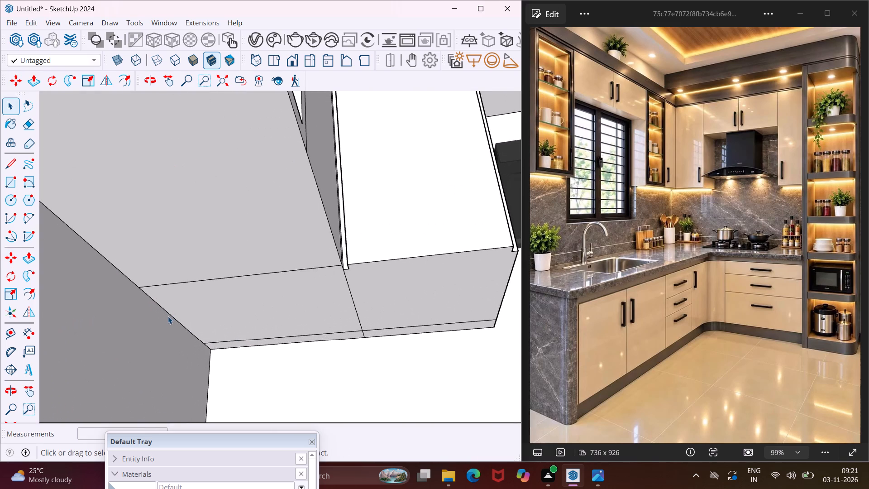
pyautogui.click(168, 312)
pyautogui.press('m')
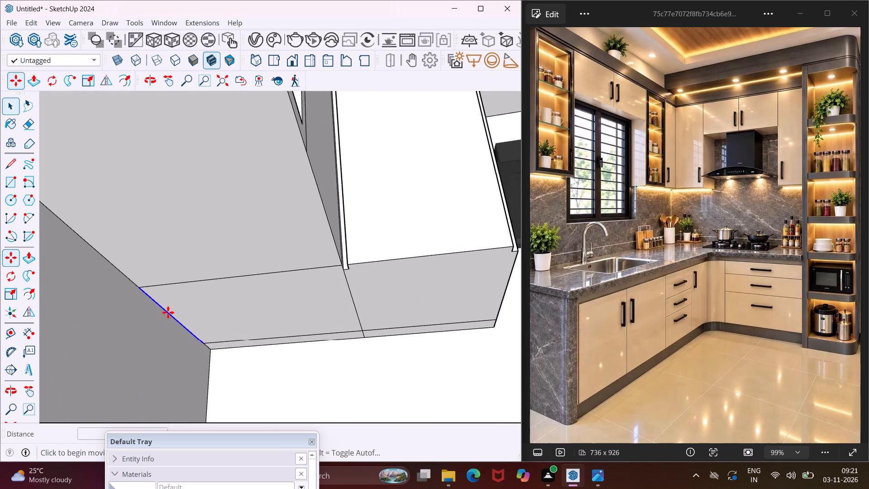
pyautogui.click(140, 288)
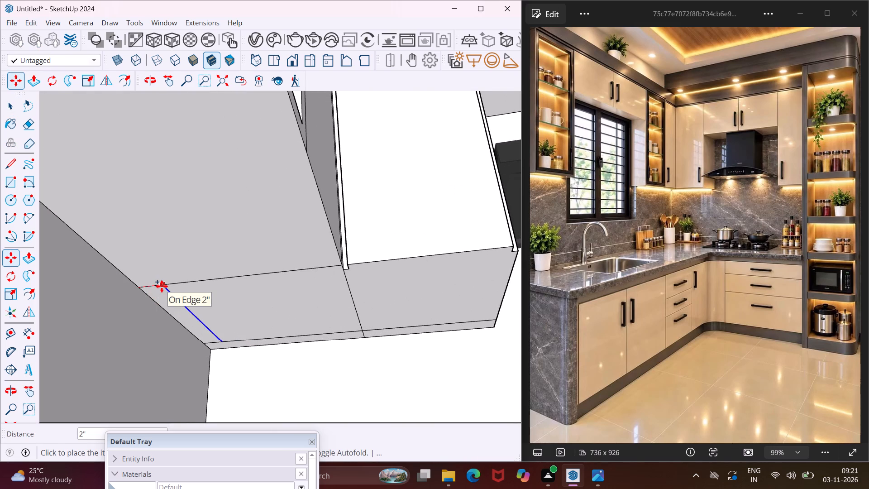
pyautogui.write('2"')
pyautogui.press('Return')
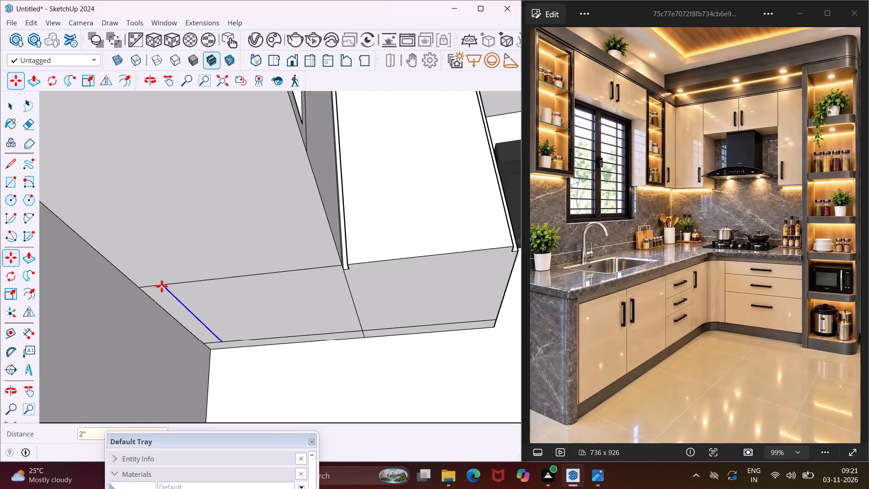
pyautogui.scroll(-9, 138, 320)
pyautogui.moveTo(153, 282); pyautogui.dragTo(154, 281, button='middle')
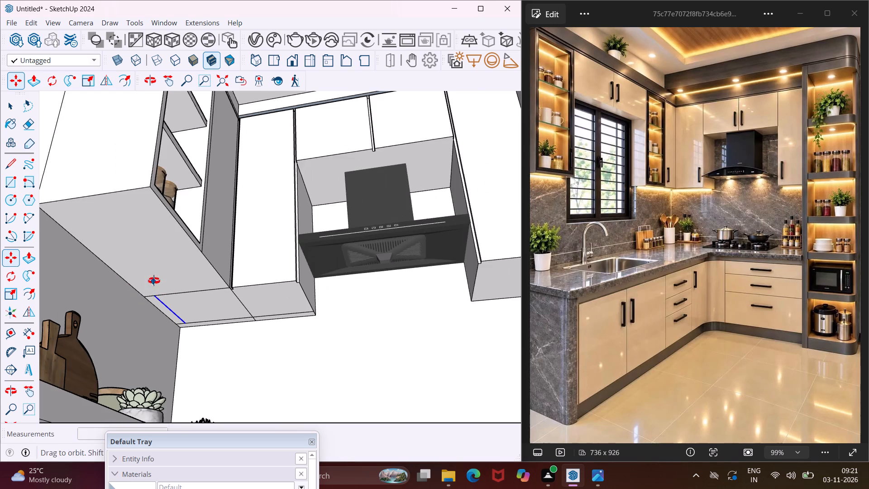
pyautogui.moveTo(154, 281); pyautogui.dragTo(176, 292, button='middle')
pyautogui.press('Escape')
pyautogui.press('space')
# Copy the wall edge of the adjoining open-shelf cabinet's underside, between corner and window, 2" inward in line with the corner strip.
pyautogui.scroll(3, 58, 211)
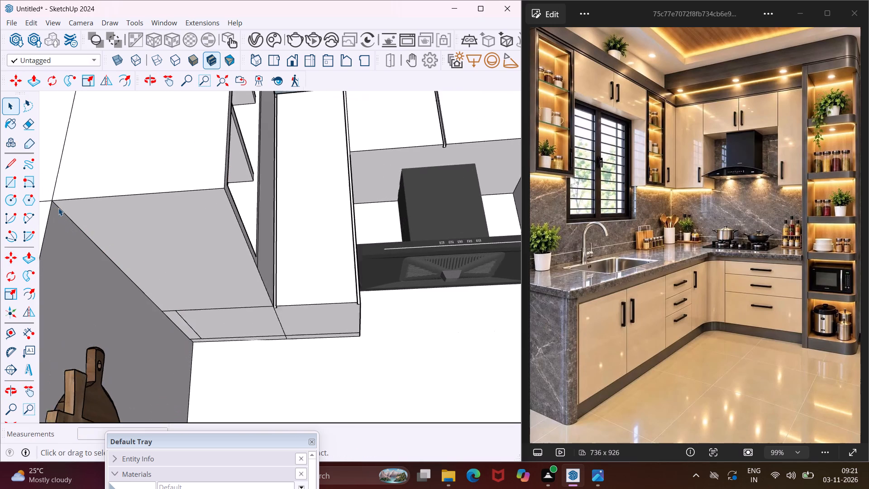
pyautogui.scroll(1, 58, 208)
pyautogui.click(58, 208)
pyautogui.press('m')
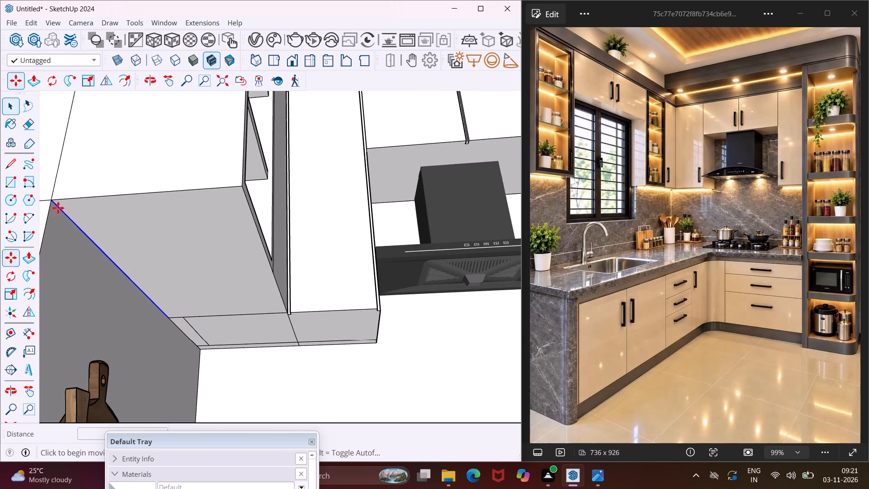
pyautogui.scroll(4, 49, 201)
pyautogui.click(49, 201)
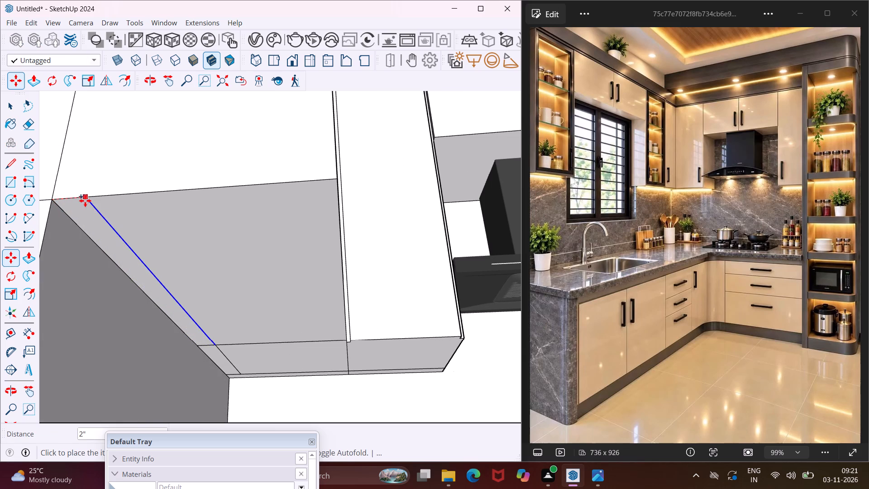
pyautogui.click(85, 201)
pyautogui.scroll(-10, 117, 254)
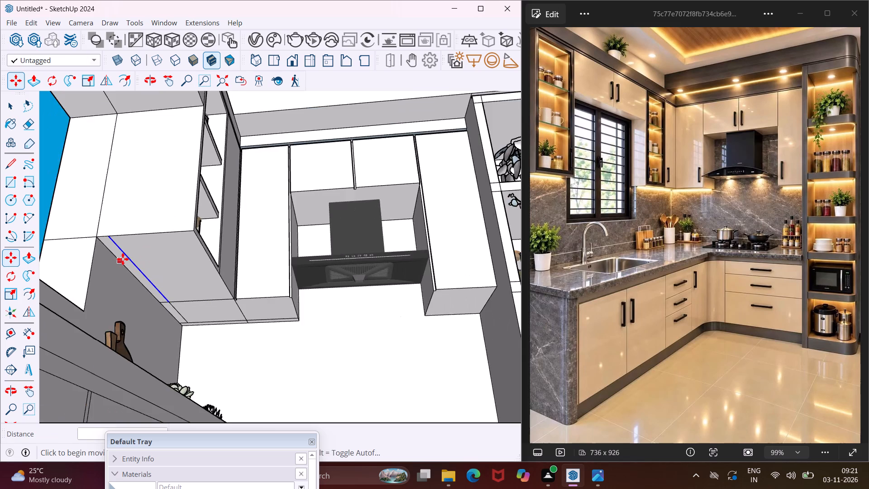
pyautogui.scroll(-4, 123, 259)
pyautogui.press('Escape')
pyautogui.press('space')
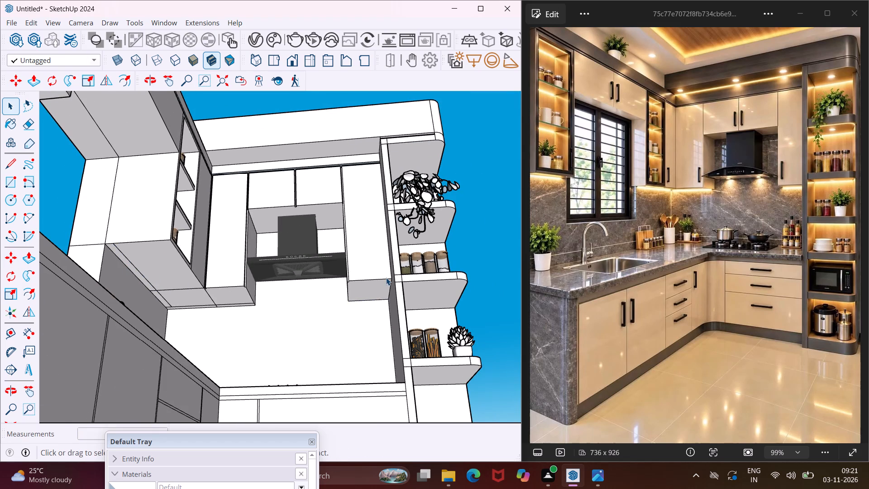
# Copy the back edge of the underside of the wall cabinet between the range hood and end shelves 2" inward.
pyautogui.scroll(13, 386, 278)
pyautogui.scroll(2, 341, 329)
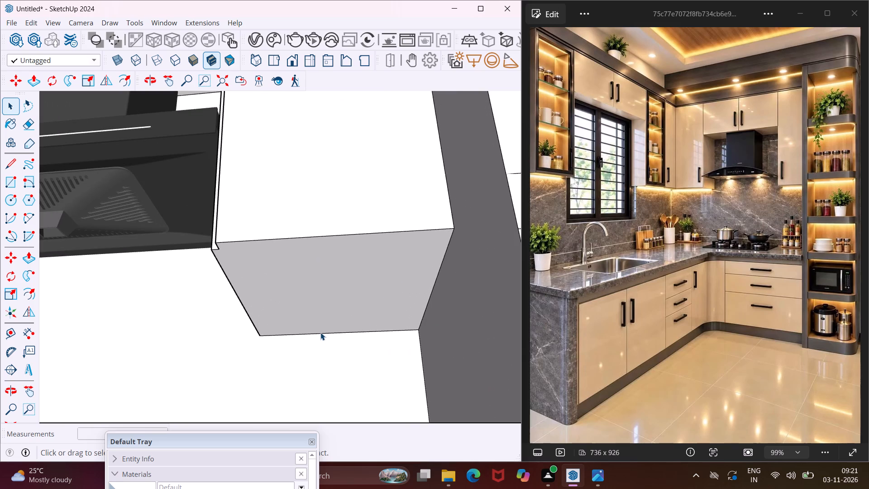
pyautogui.click(318, 335)
pyautogui.press('m')
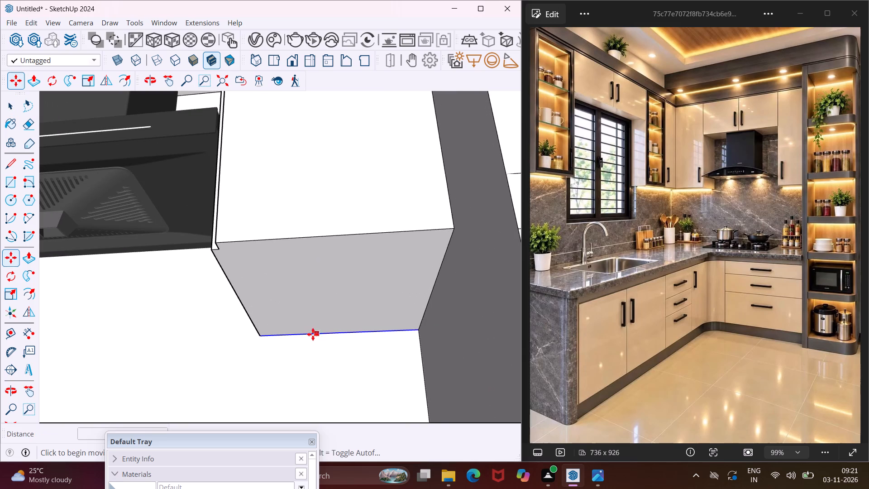
pyautogui.scroll(4, 300, 327)
pyautogui.click(242, 340)
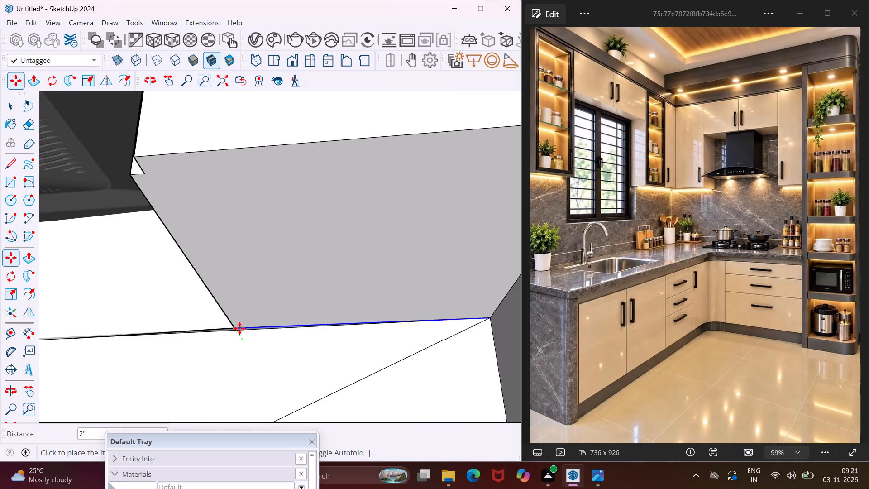
pyautogui.click(239, 326)
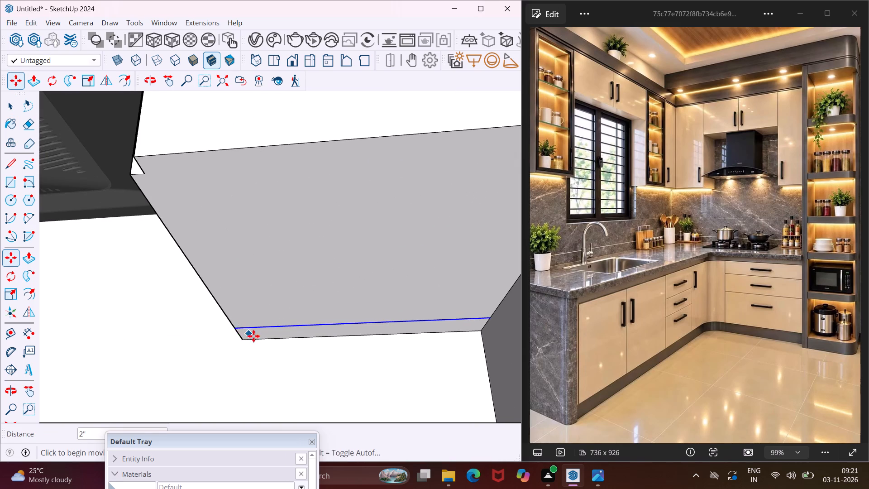
pyautogui.scroll(-12, 261, 333)
pyautogui.scroll(-15, 294, 293)
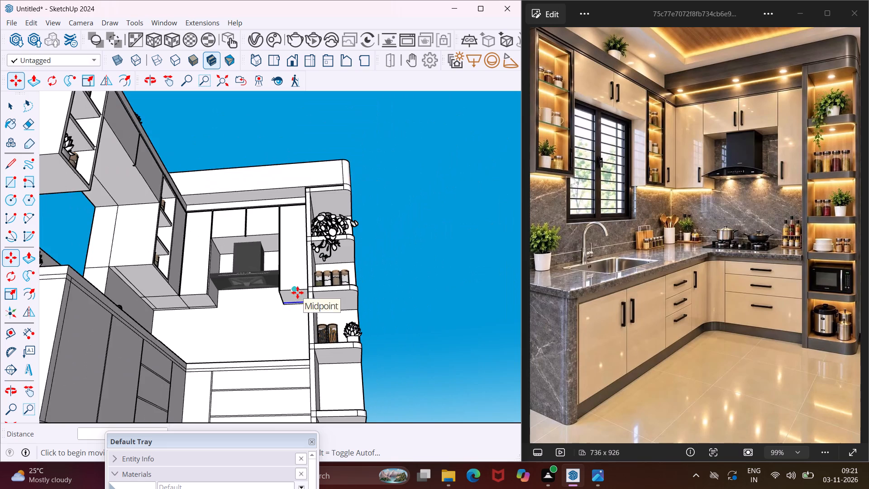
pyautogui.scroll(-2, 297, 292)
pyautogui.moveTo(273, 288); pyautogui.dragTo(180, 361, button='middle')
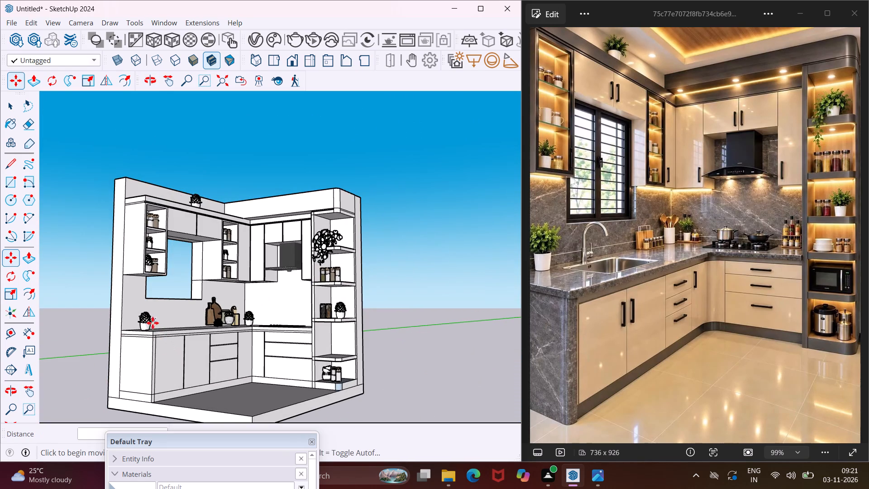
pyautogui.scroll(9, 148, 299)
pyautogui.press('Escape')
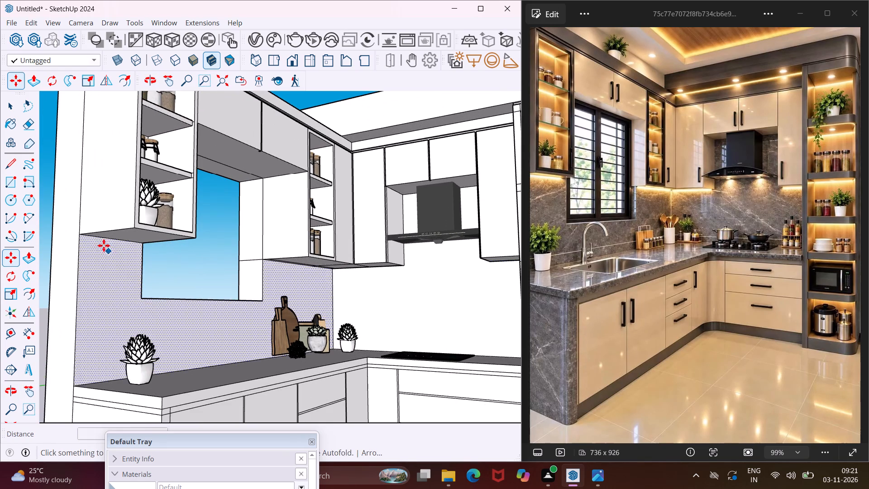
pyautogui.press('space')
# Copy the wall edge of the underside of the open-shelf cabinet on the window's far side 2" inward.
pyautogui.scroll(13, 100, 240)
pyautogui.scroll(-4, 78, 234)
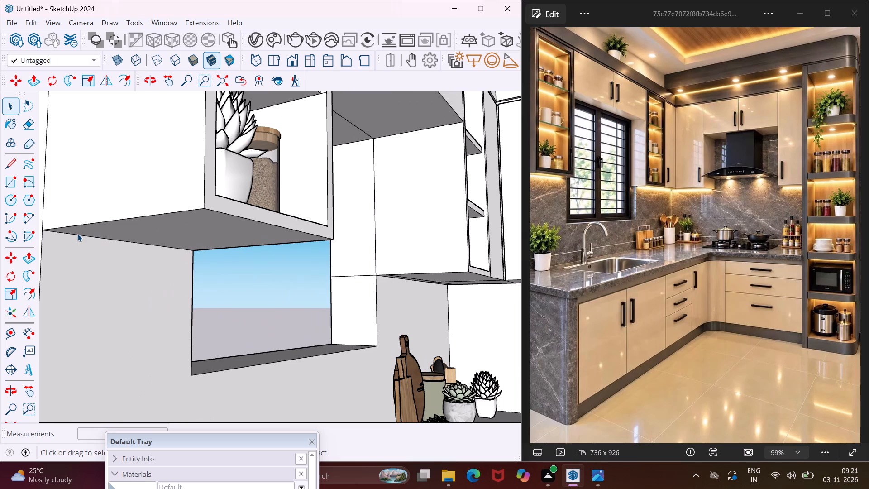
pyautogui.click(52, 232)
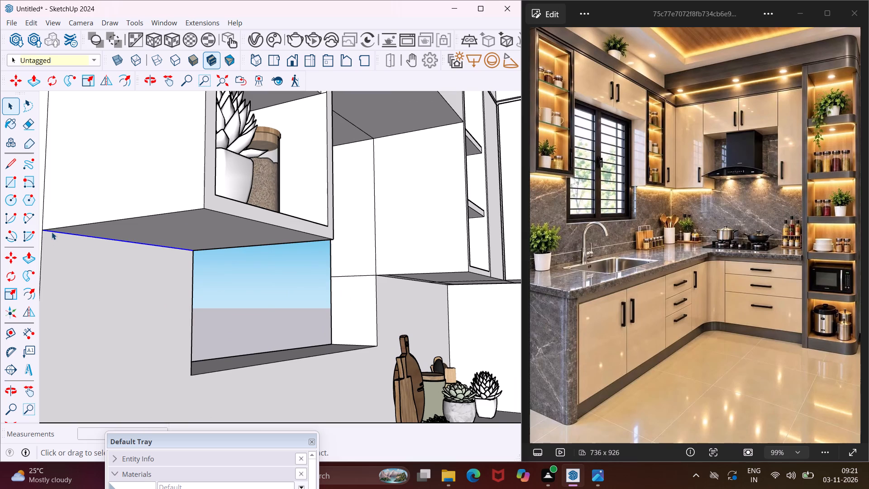
pyautogui.press('m')
pyautogui.scroll(2, 45, 234)
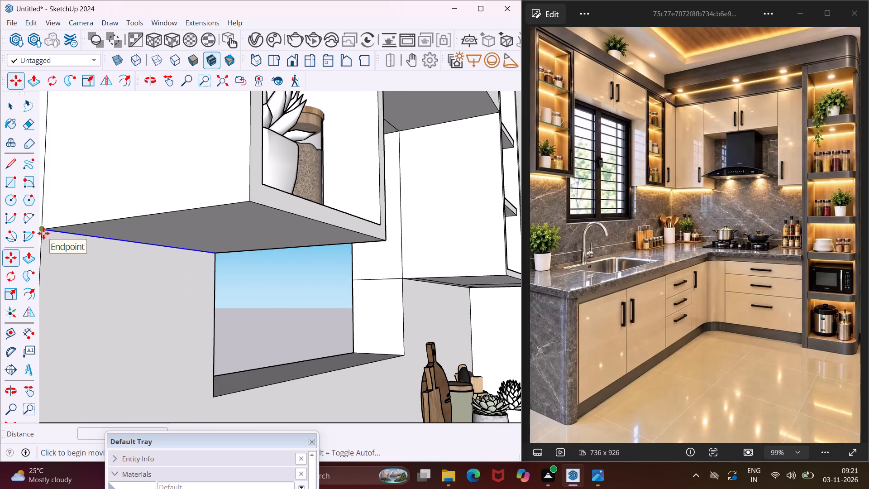
pyautogui.click(43, 231)
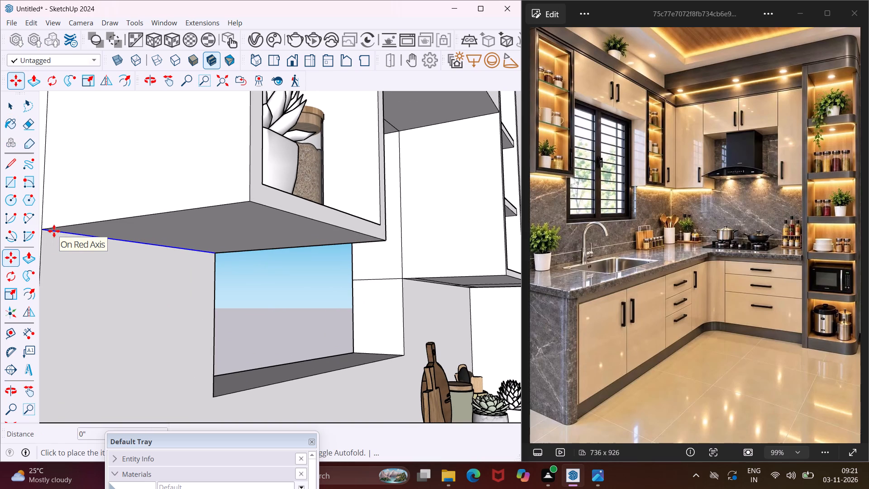
pyautogui.write('2"')
pyautogui.press('Return')
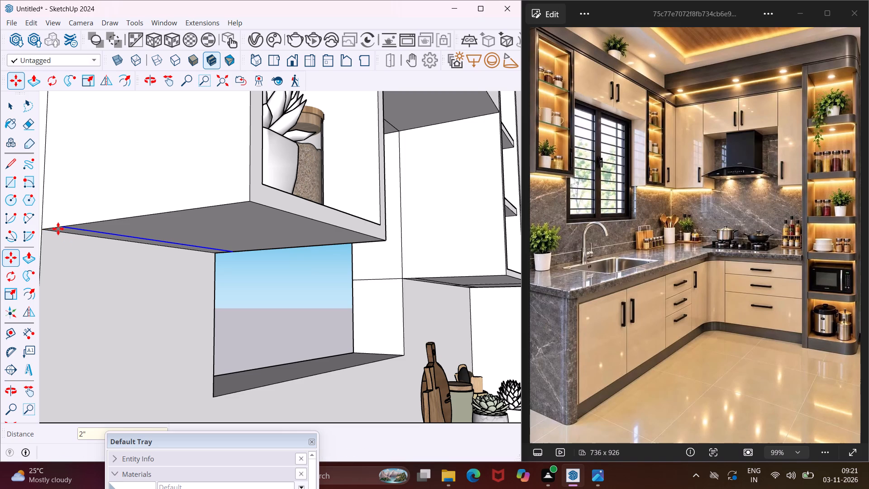
pyautogui.moveTo(58, 229); pyautogui.dragTo(63, 141, button='middle')
pyautogui.scroll(-3, 91, 215)
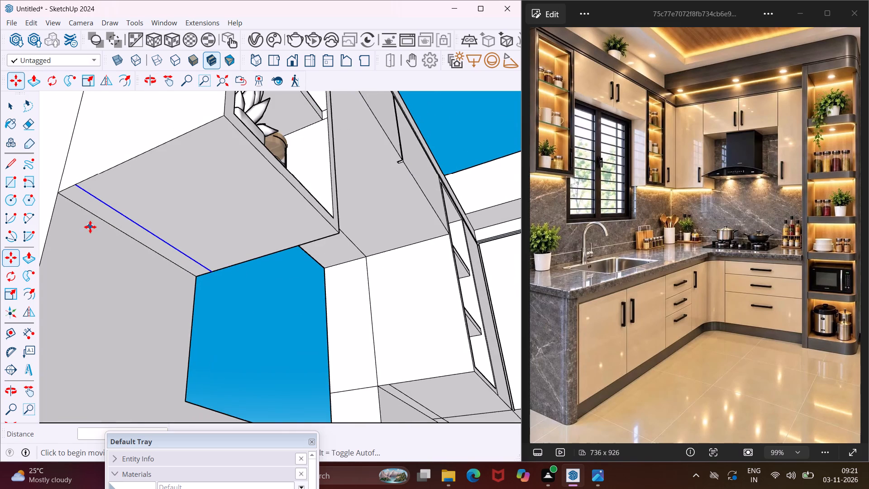
pyautogui.scroll(-15, 90, 227)
pyautogui.press('Escape')
pyautogui.press('space')
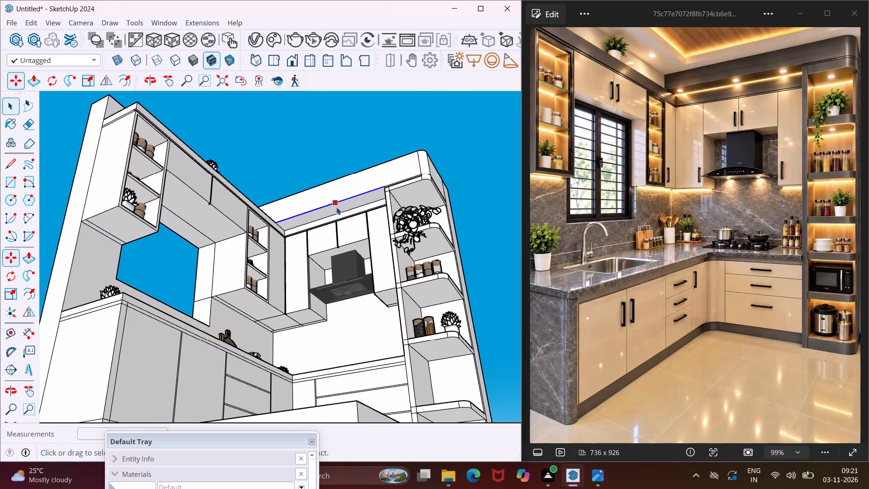
# Copy the inner edge of the overhead soffit's underside, above the range-hood wall cabinets, 1" outward across the underside.
pyautogui.scroll(10, 337, 197)
pyautogui.moveTo(357, 220); pyautogui.dragTo(390, 277, button='middle')
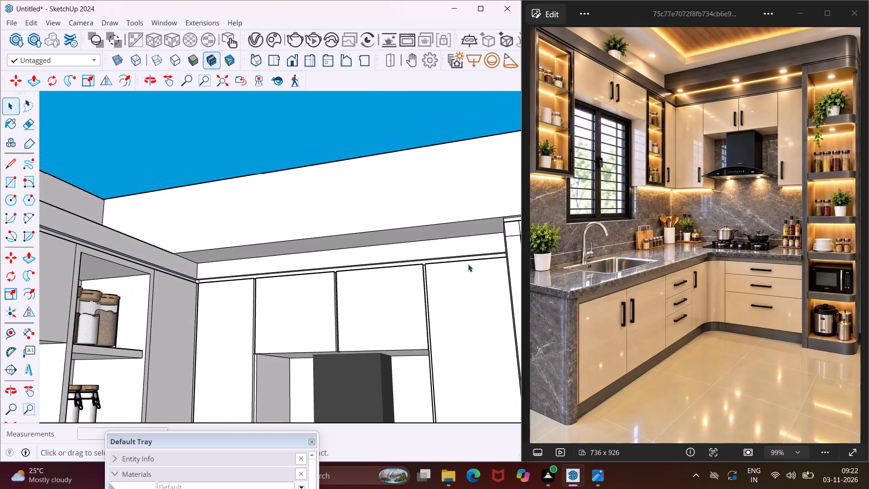
pyautogui.scroll(12, 500, 243)
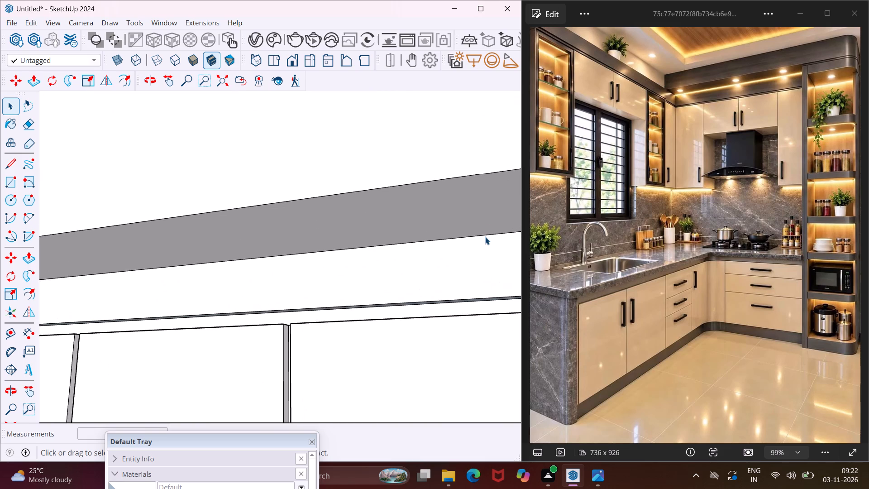
pyautogui.click(485, 237)
pyautogui.scroll(-3, 460, 228)
pyautogui.moveTo(460, 228); pyautogui.dragTo(476, 228, button='middle')
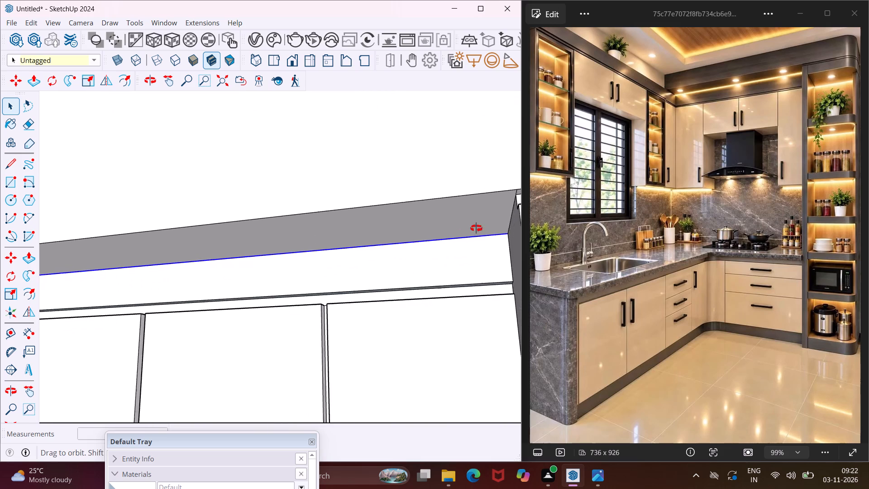
pyautogui.moveTo(476, 228); pyautogui.dragTo(510, 233, button='middle')
pyautogui.press('m')
pyautogui.scroll(9, 512, 241)
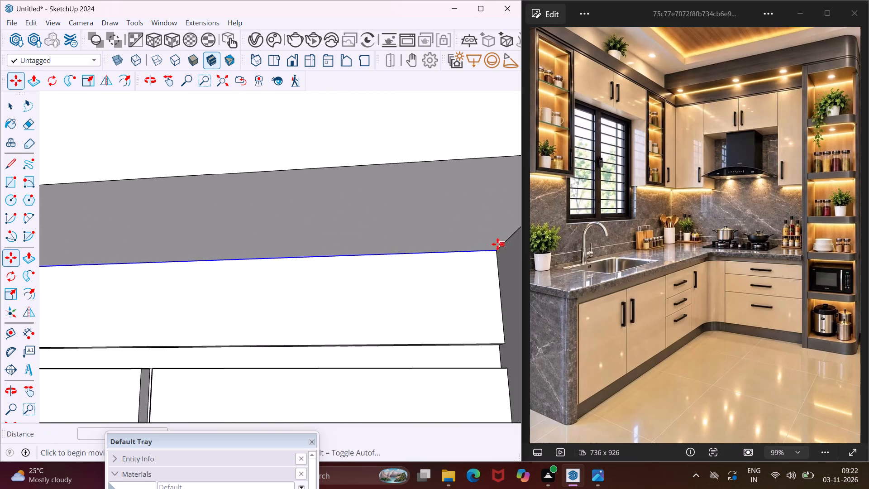
pyautogui.scroll(2, 497, 244)
pyautogui.click(495, 251)
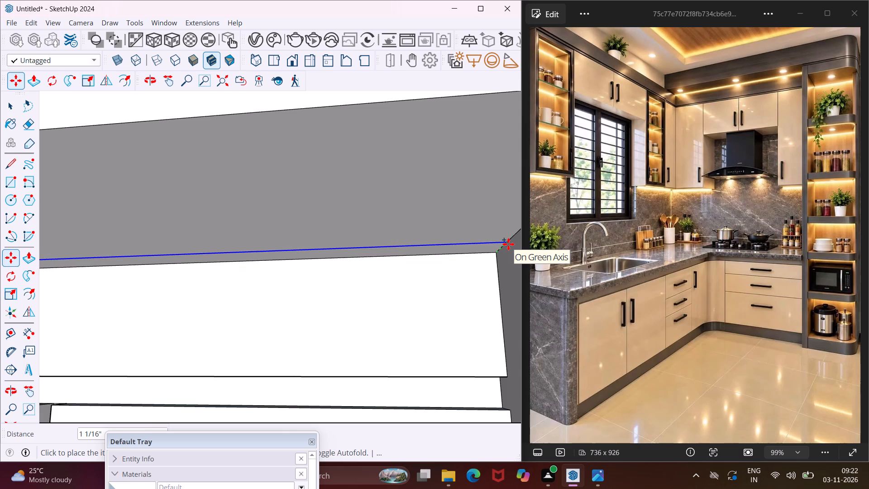
pyautogui.press('.')
pyautogui.press('BackSpace')
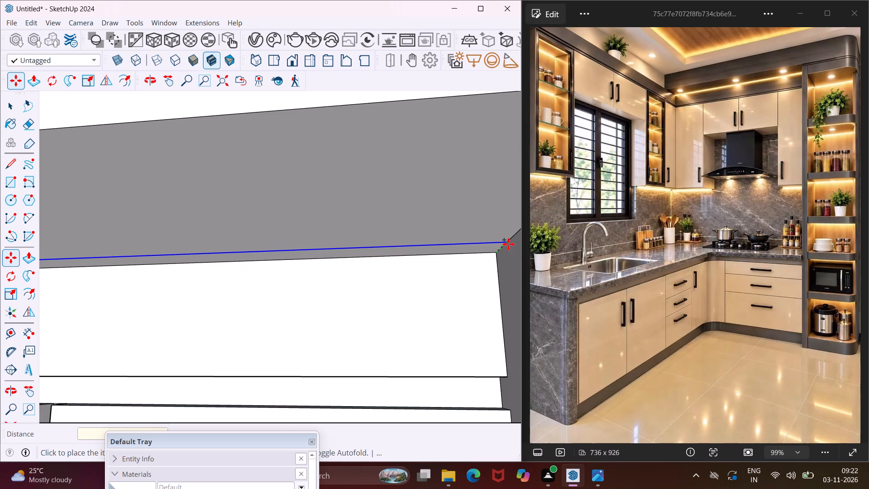
pyautogui.press('1')
pyautogui.hotkey('shift', '"')
pyautogui.press('Return')
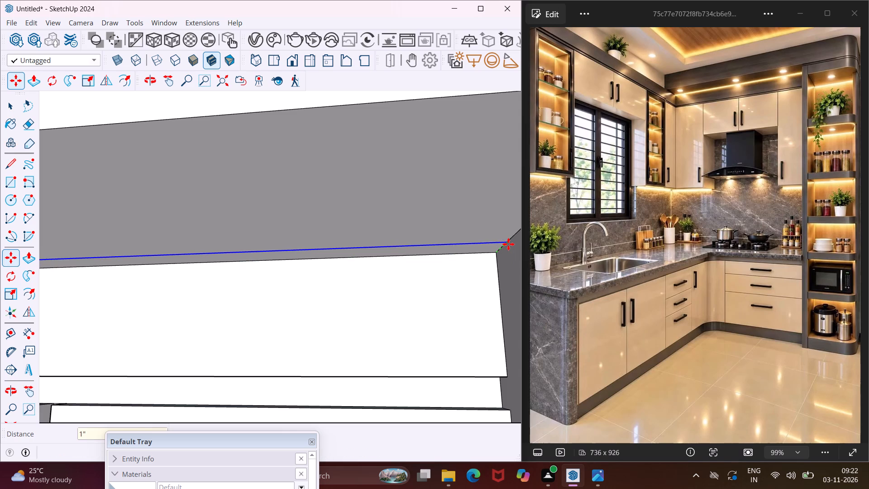
pyautogui.scroll(-10, 497, 253)
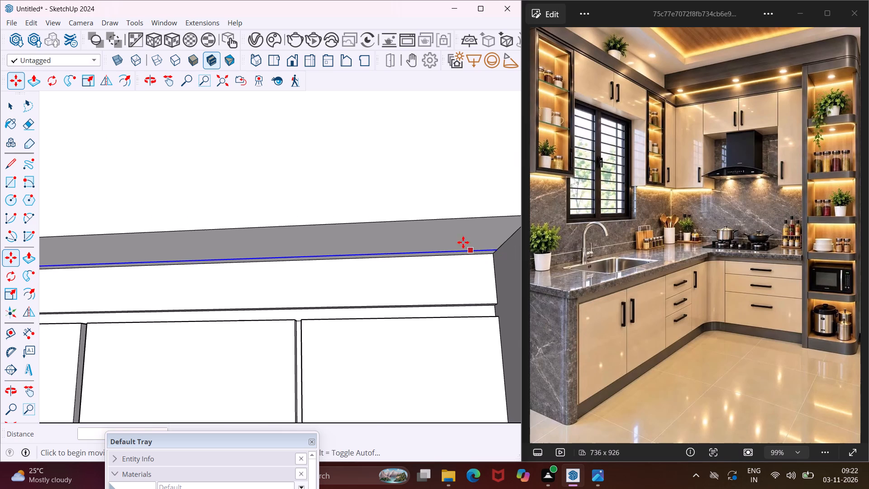
pyautogui.scroll(-19, 462, 240)
pyautogui.scroll(-4, 443, 230)
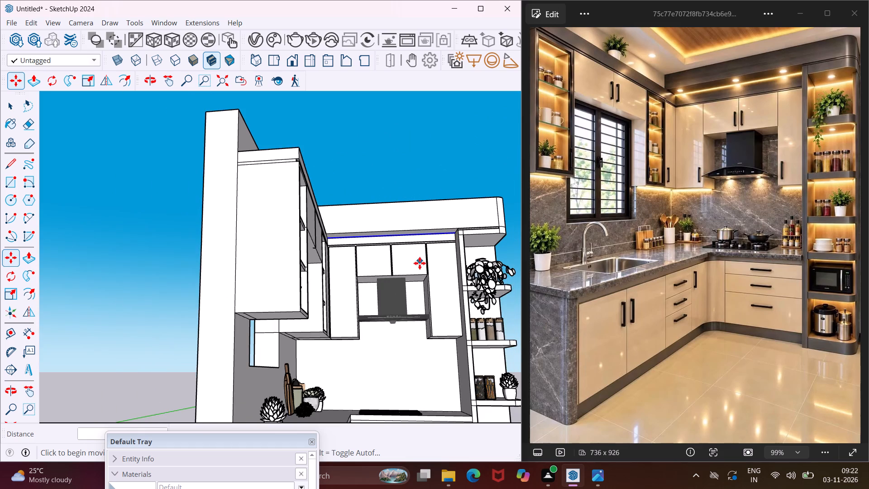
pyautogui.moveTo(420, 263); pyautogui.dragTo(350, 285, button='middle')
pyautogui.press('Escape')
pyautogui.press('space')
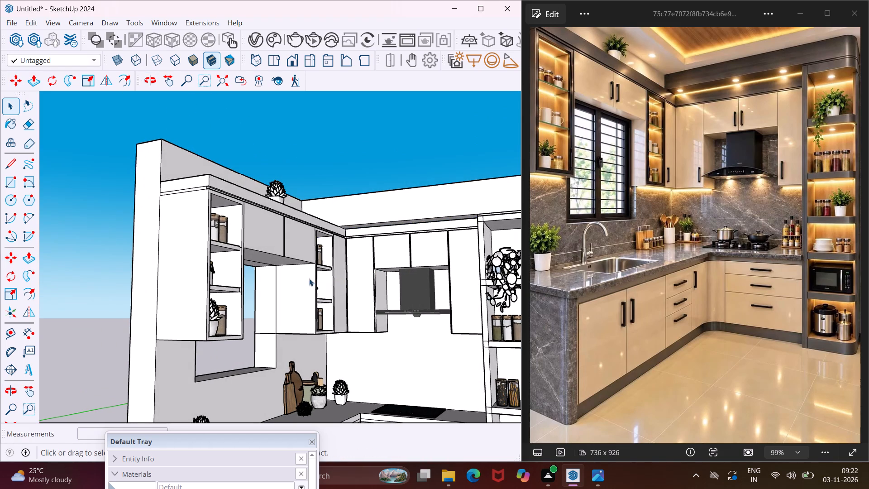
# Copy the back edge of the lower shelf's underside 1" forward in the open-shelf cabinet on the window's far side from the corner.
pyautogui.scroll(4, 239, 274)
pyautogui.scroll(1, 216, 321)
pyautogui.moveTo(214, 321); pyautogui.dragTo(194, 321, button='middle')
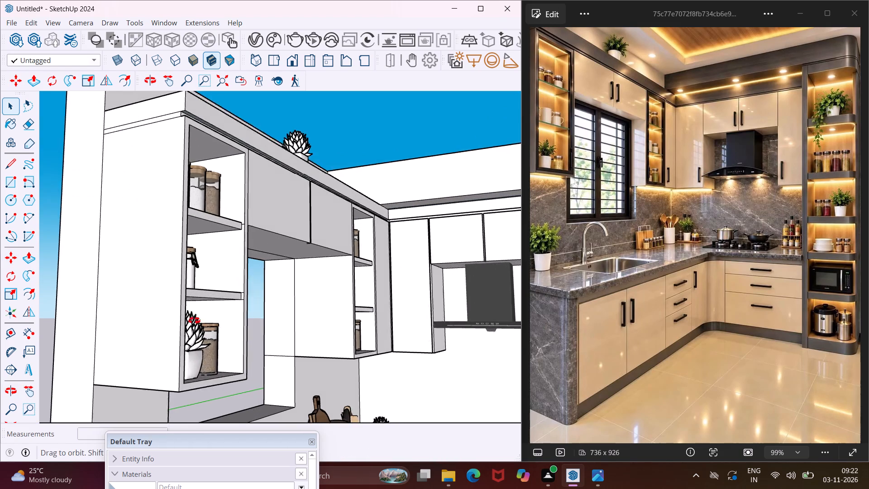
pyautogui.moveTo(194, 321); pyautogui.dragTo(150, 320, button='middle')
pyautogui.scroll(11, 142, 309)
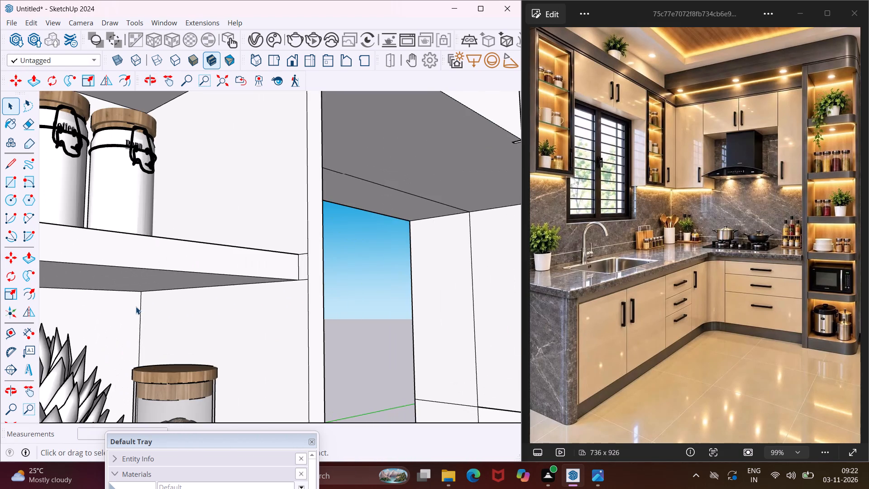
pyautogui.moveTo(134, 306); pyautogui.dragTo(114, 283, button='middle')
pyautogui.scroll(3, 115, 296)
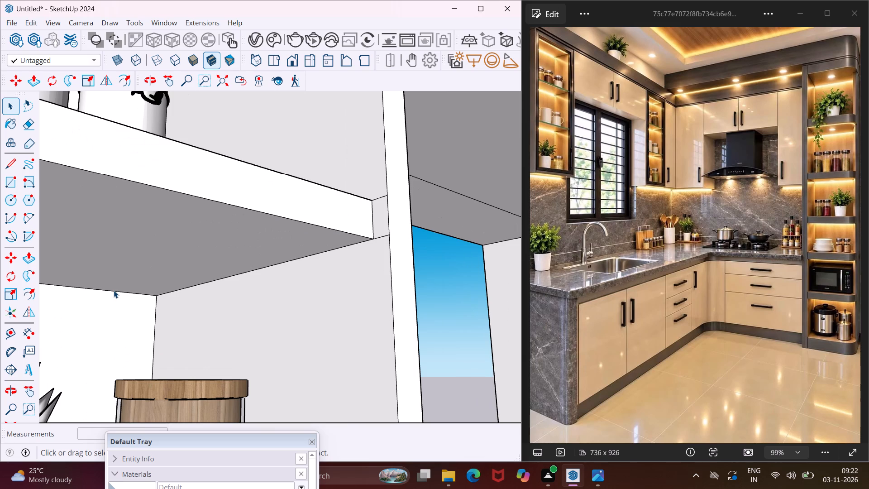
pyautogui.click(115, 293)
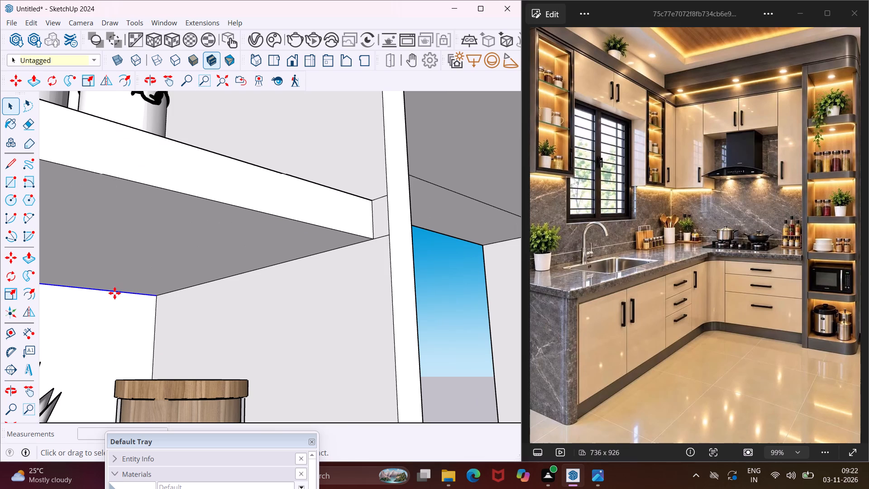
pyautogui.press('m')
pyautogui.scroll(6, 143, 299)
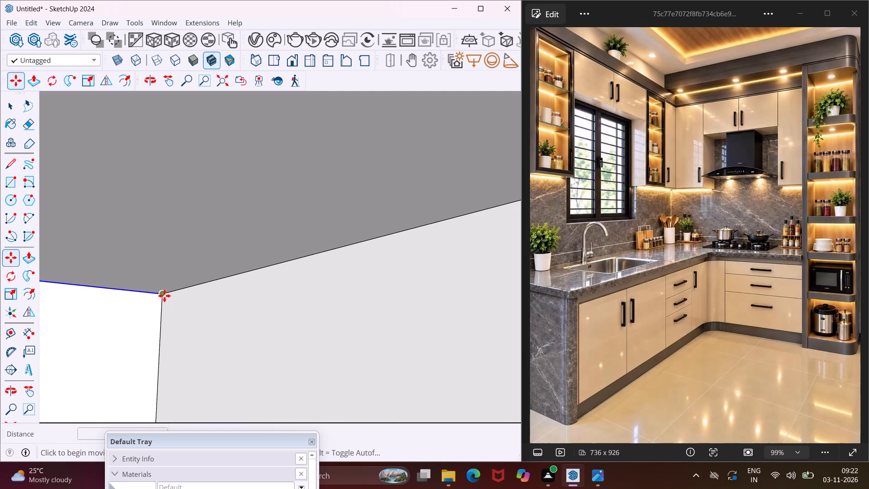
pyautogui.click(164, 296)
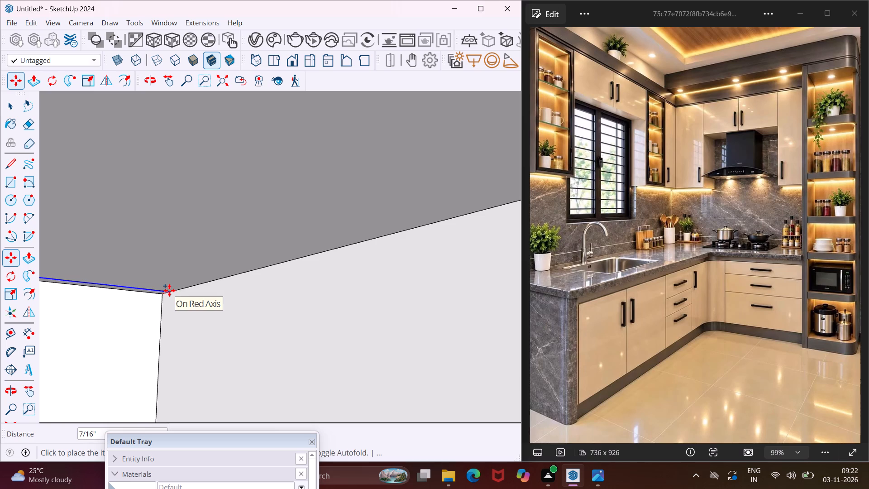
pyautogui.write('1"')
pyautogui.press('Return')
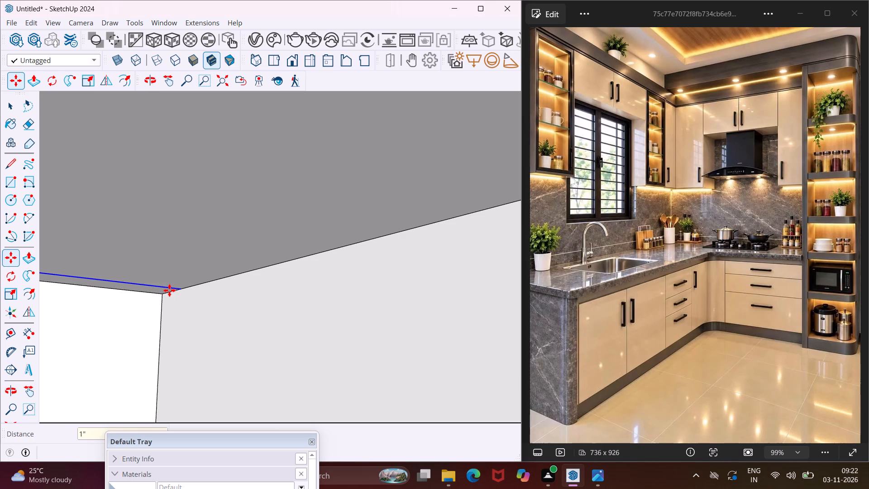
pyautogui.scroll(-18, 172, 290)
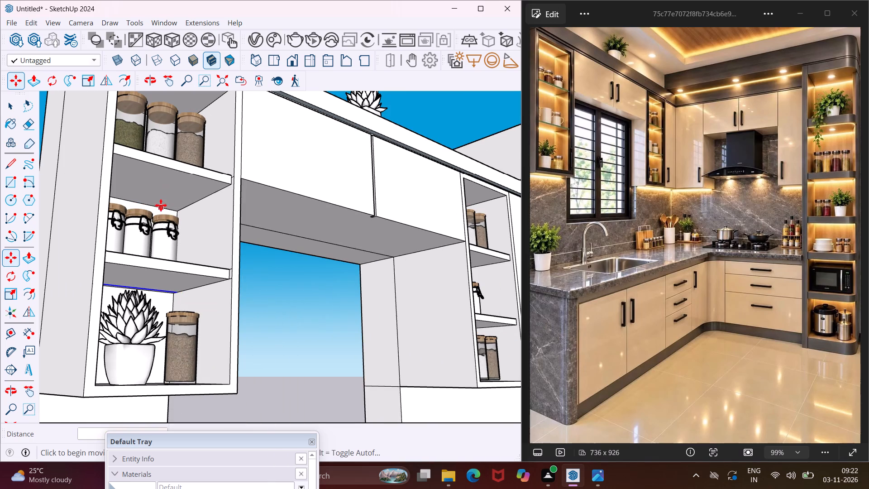
pyautogui.moveTo(144, 238); pyautogui.dragTo(125, 278, button='middle')
pyautogui.press('Escape')
pyautogui.scroll(1, 150, 236)
pyautogui.press('space')
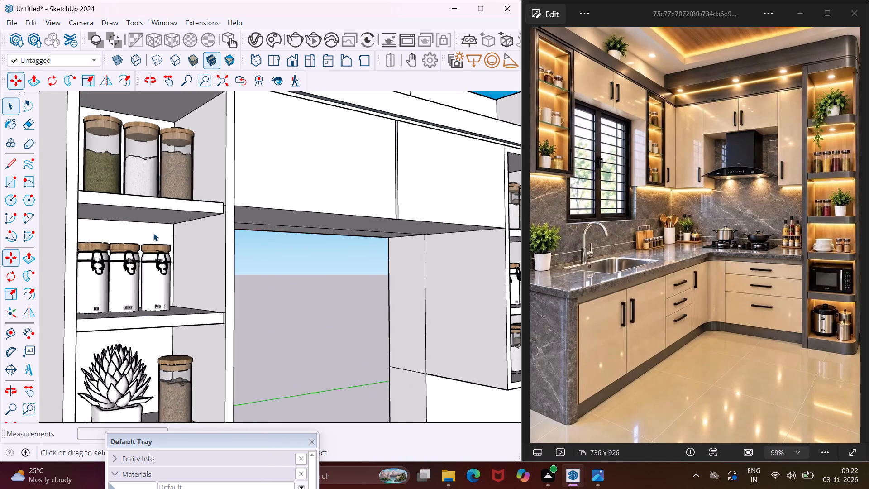
# Copy the back edge of the upper shelf's underside 1" forward in the same open-shelf cabinet, above the coffee and pepper jars.
pyautogui.scroll(14, 156, 230)
pyautogui.moveTo(191, 191); pyautogui.dragTo(202, 175, button='middle')
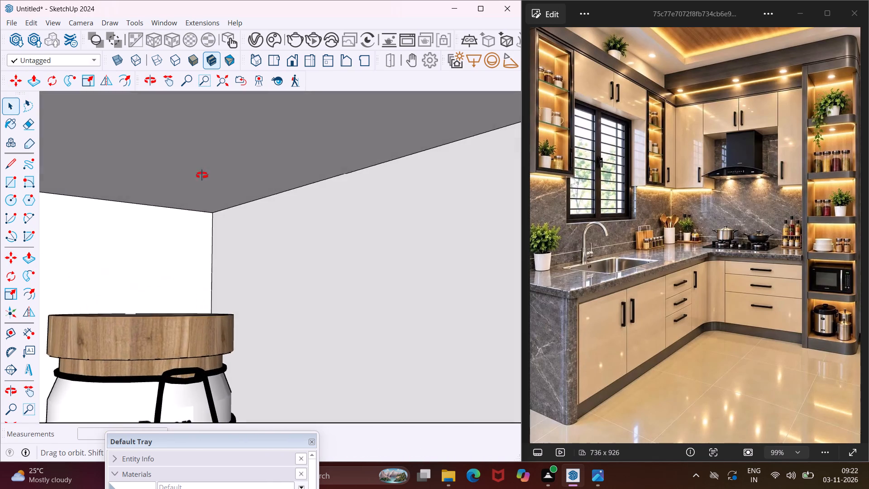
pyautogui.moveTo(202, 175); pyautogui.dragTo(205, 172, button='middle')
pyautogui.click(202, 211)
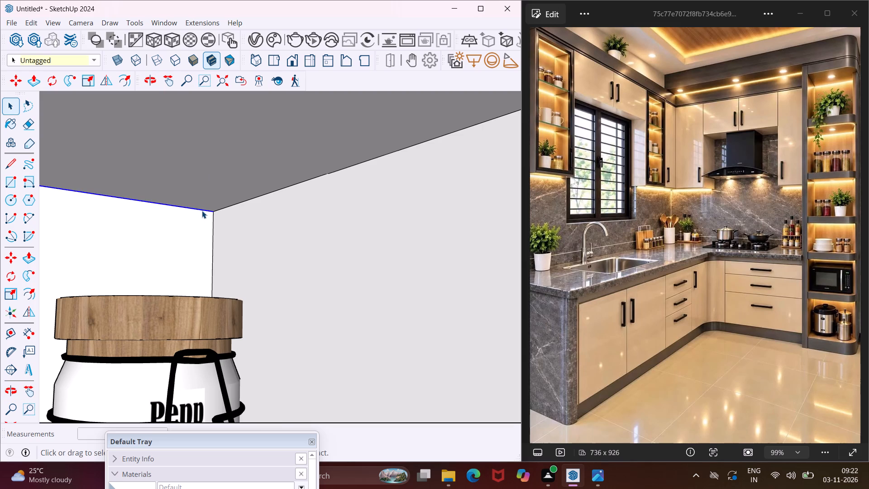
pyautogui.press('m')
pyautogui.scroll(3, 211, 214)
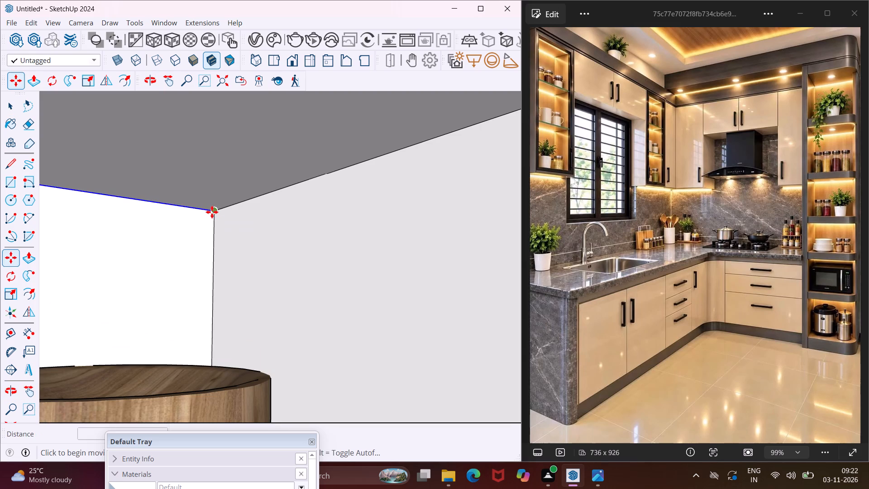
pyautogui.click(212, 212)
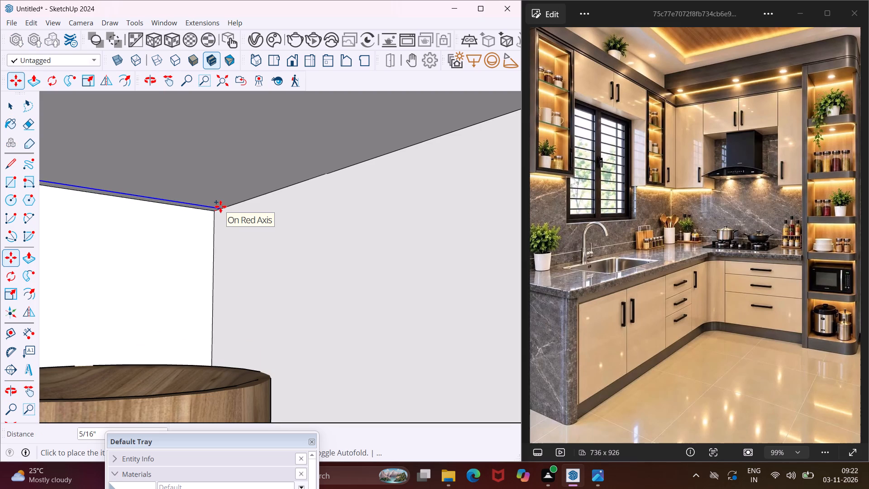
pyautogui.write('1"')
pyautogui.press('Return')
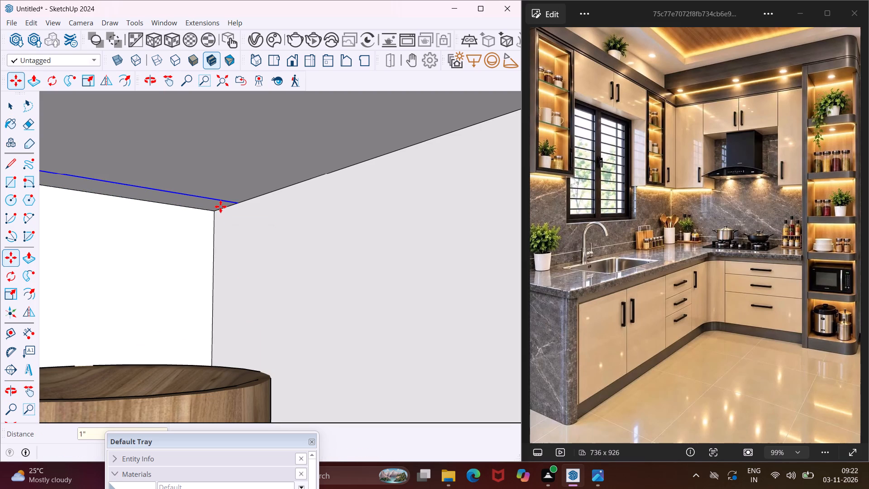
pyautogui.scroll(-6, 217, 208)
pyautogui.moveTo(234, 205); pyautogui.dragTo(210, 239, button='middle')
pyautogui.scroll(-2, 210, 239)
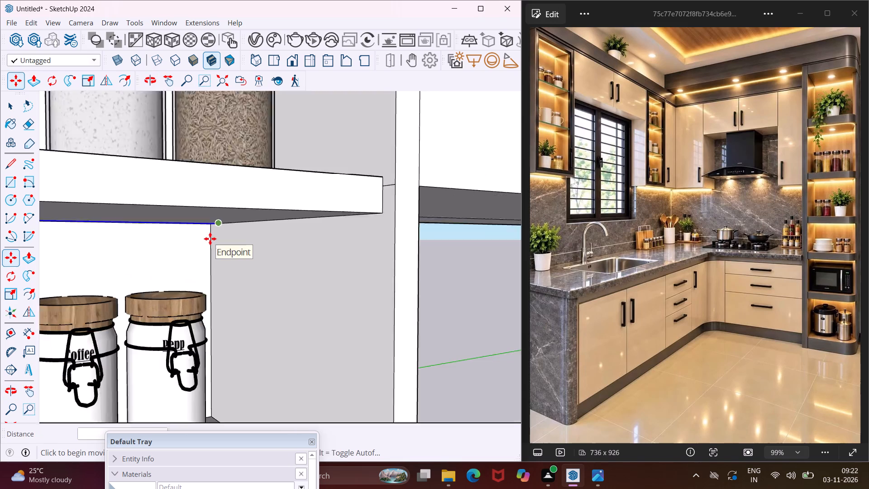
pyautogui.scroll(-14, 210, 239)
pyautogui.press('Escape')
pyautogui.press('space')
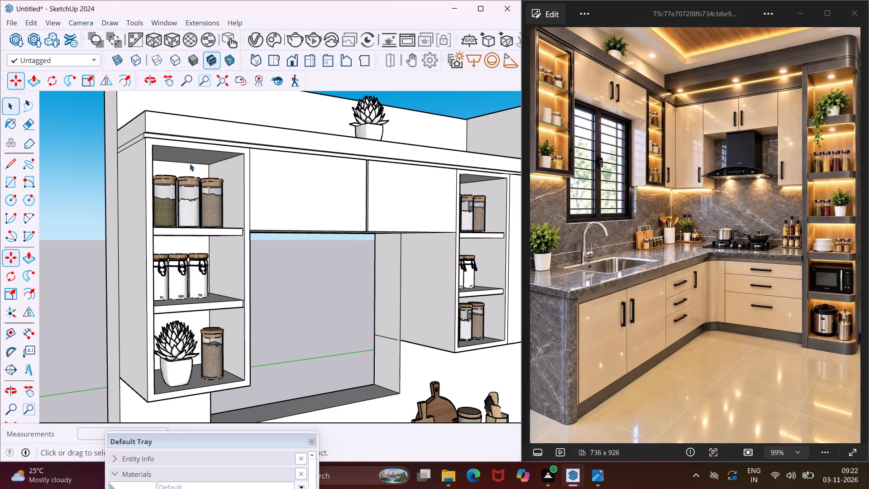
# Copy the back edge of that cabinet's top panel underside 1" forward, above the uppermost row of jars.
pyautogui.scroll(13, 172, 160)
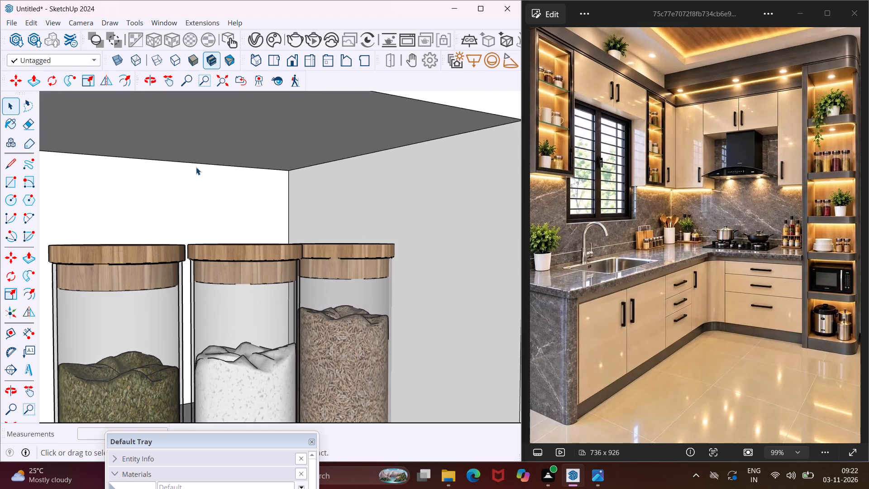
pyautogui.click(195, 165)
pyautogui.press('m')
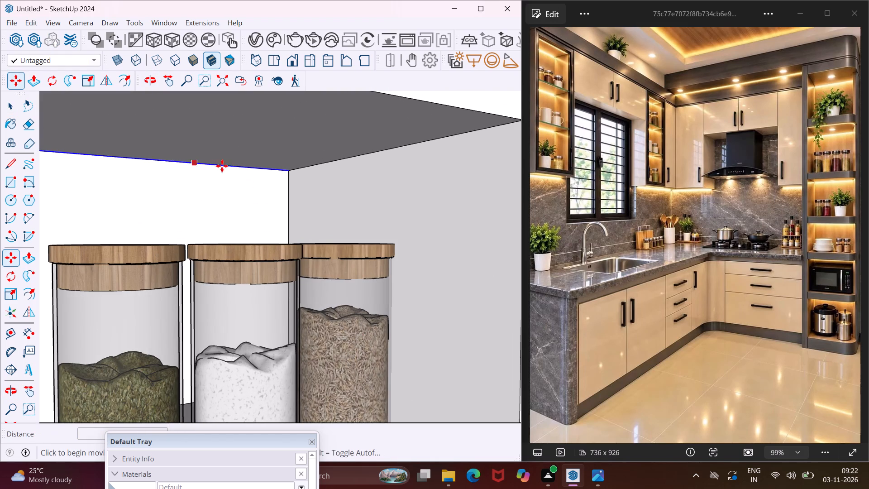
pyautogui.scroll(3, 285, 173)
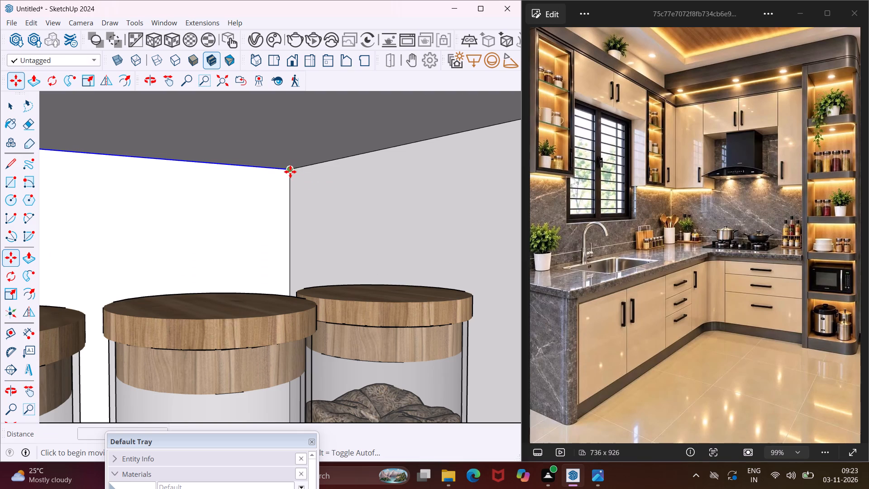
pyautogui.click(290, 170)
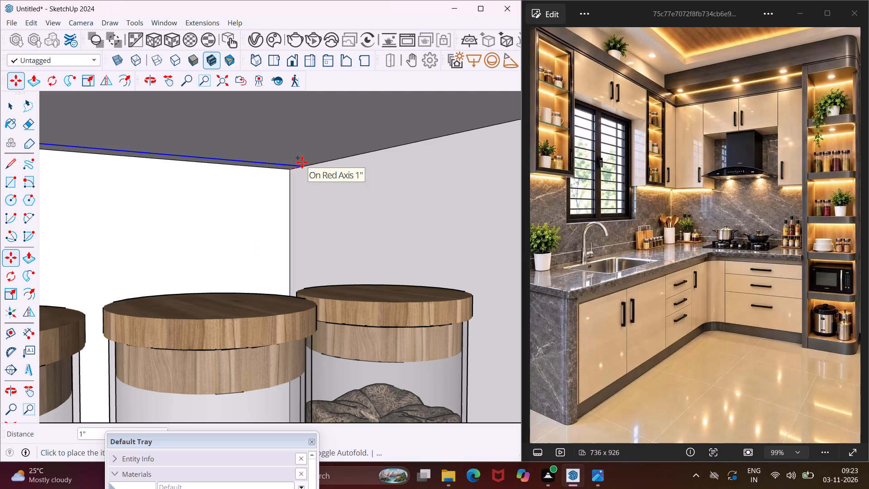
pyautogui.write('1"')
pyautogui.press('Return')
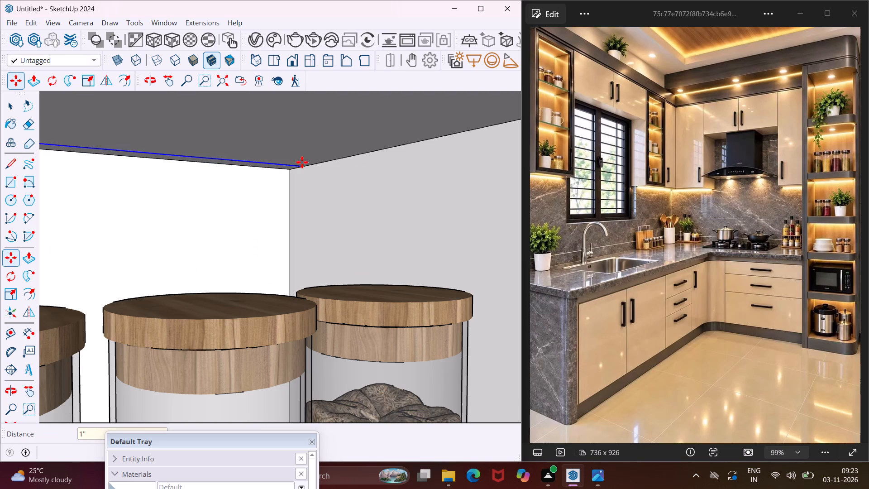
pyautogui.scroll(-5, 265, 175)
pyautogui.scroll(-12, 220, 183)
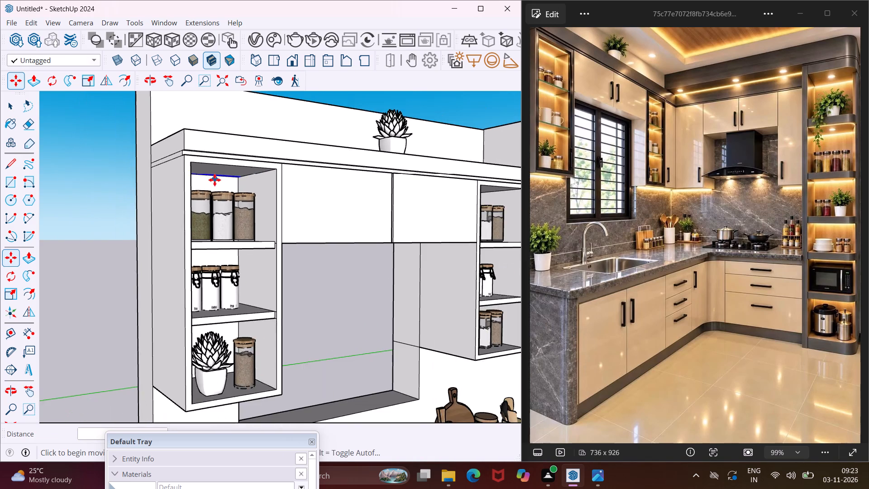
pyautogui.scroll(-3, 214, 180)
pyautogui.press('Escape')
pyautogui.press('space')
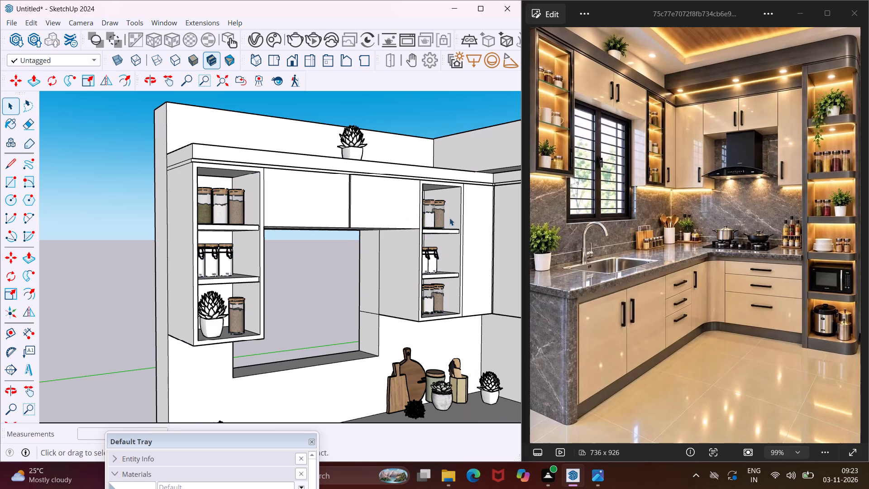
# In the open-shelf cabinet between window and corner, copy the back edge of the top panel's underside 1" forward.
pyautogui.scroll(4, 454, 195)
pyautogui.moveTo(454, 195); pyautogui.dragTo(346, 191, button='middle')
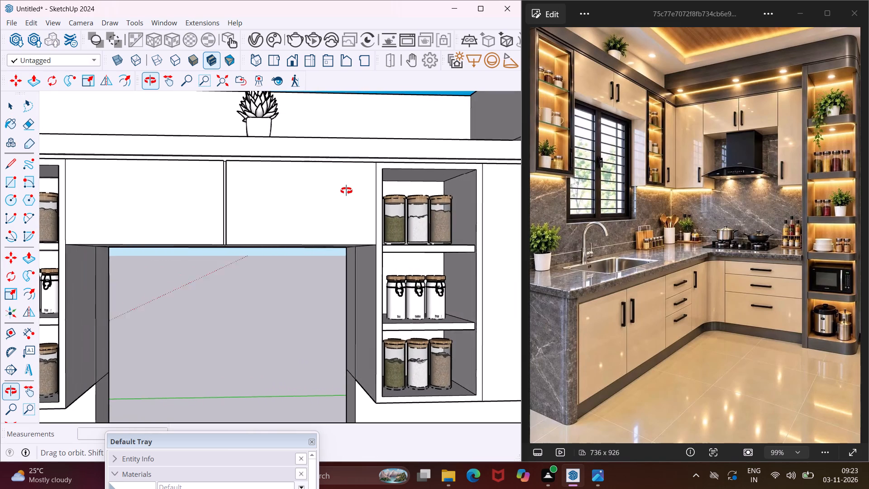
pyautogui.moveTo(346, 191); pyautogui.dragTo(345, 191, button='middle')
pyautogui.scroll(3, 392, 185)
pyautogui.scroll(7, 441, 182)
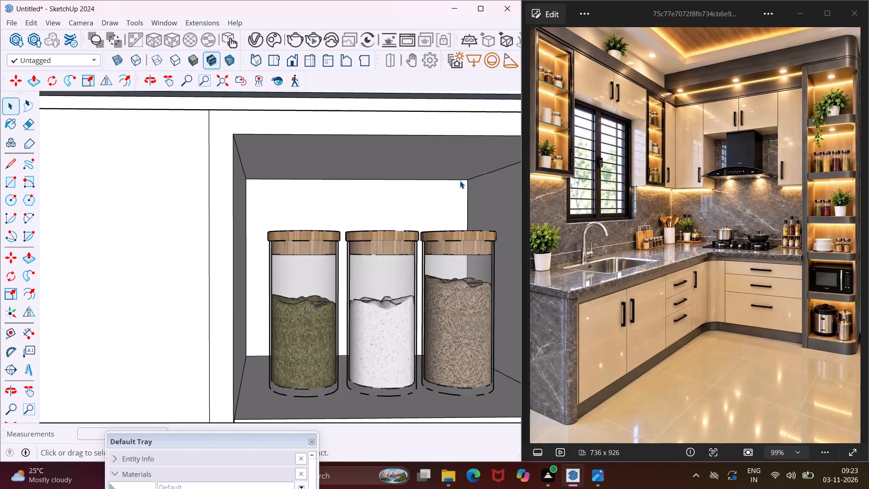
pyautogui.click(460, 181)
pyautogui.press('m')
pyautogui.scroll(4, 484, 178)
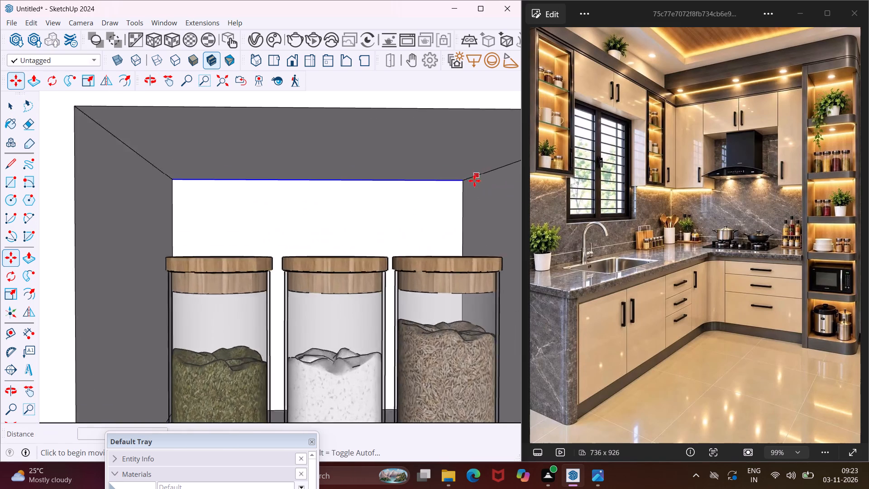
pyautogui.scroll(1, 474, 181)
pyautogui.click(460, 180)
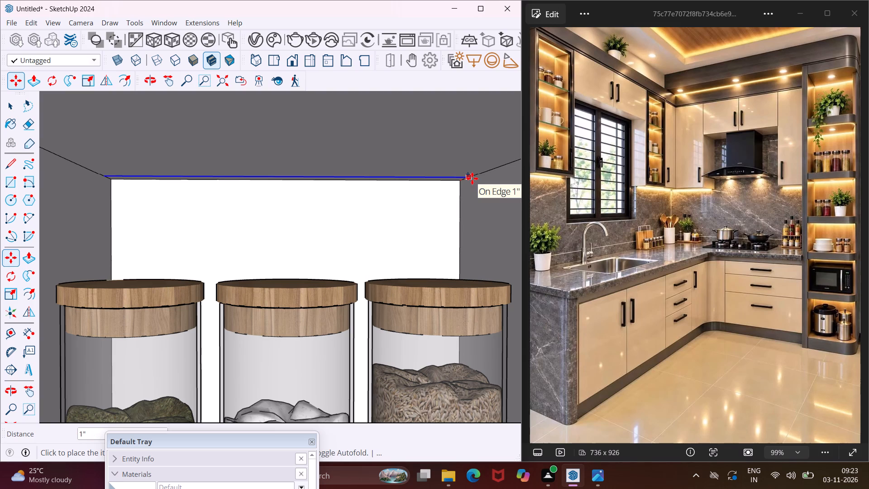
pyautogui.press('1')
pyautogui.hotkey('shift', '"')
pyautogui.press('Return')
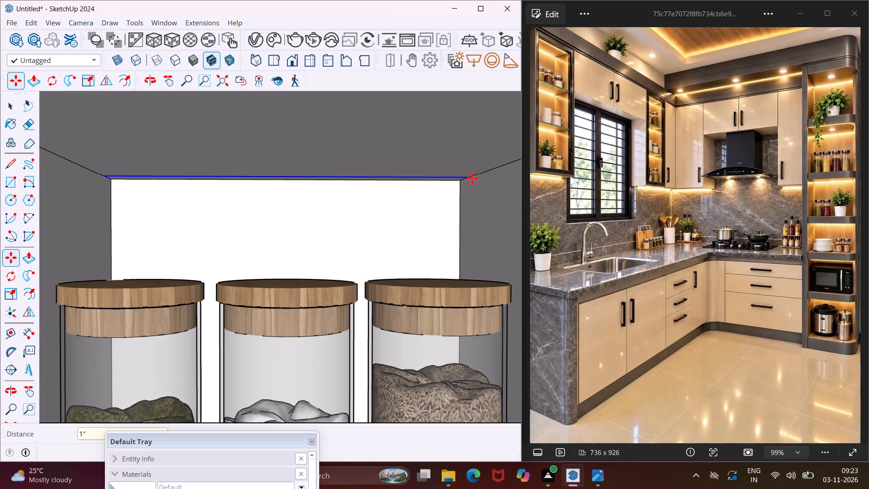
pyautogui.scroll(-7, 471, 178)
pyautogui.scroll(-9, 426, 145)
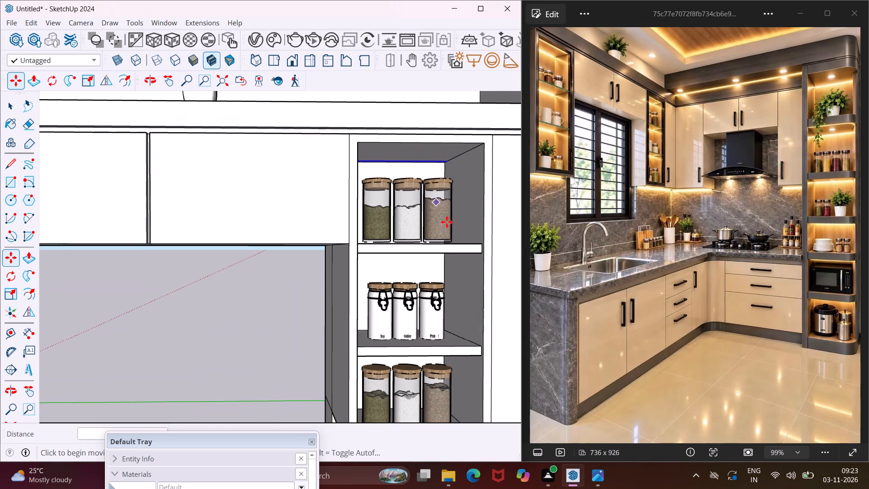
pyautogui.press('Escape')
pyautogui.press('space')
# Copy the back edge of the upper shelf's underside 1" forward in the open-shelf cabinet between window and corner.
pyautogui.scroll(3, 469, 331)
pyautogui.moveTo(469, 331); pyautogui.dragTo(431, 316, button='middle')
pyautogui.scroll(6, 444, 225)
pyautogui.click(449, 233)
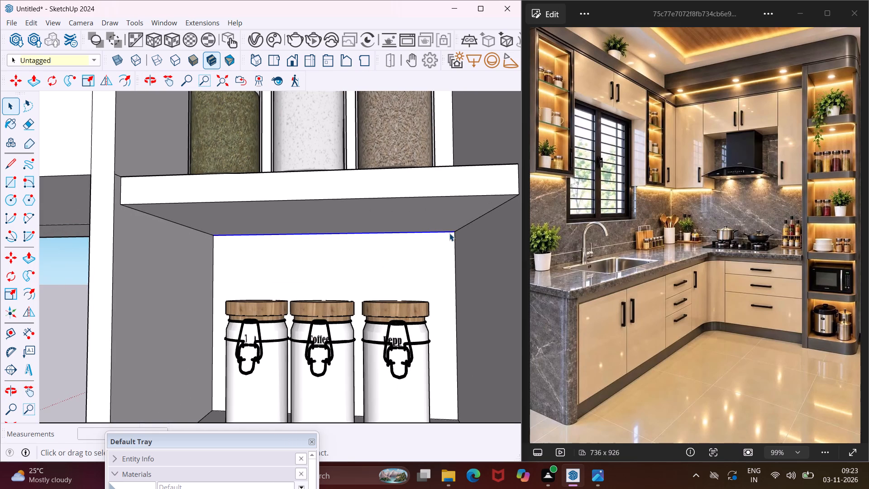
pyautogui.press('m')
pyautogui.scroll(3, 449, 233)
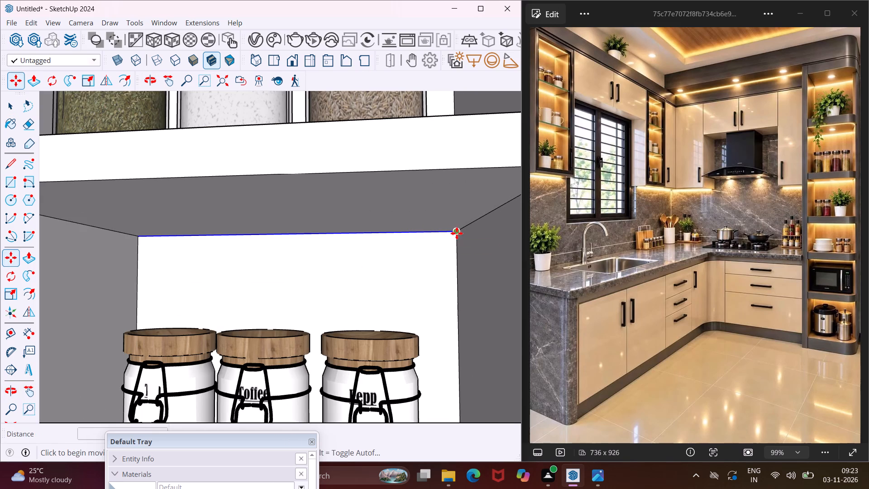
pyautogui.click(457, 233)
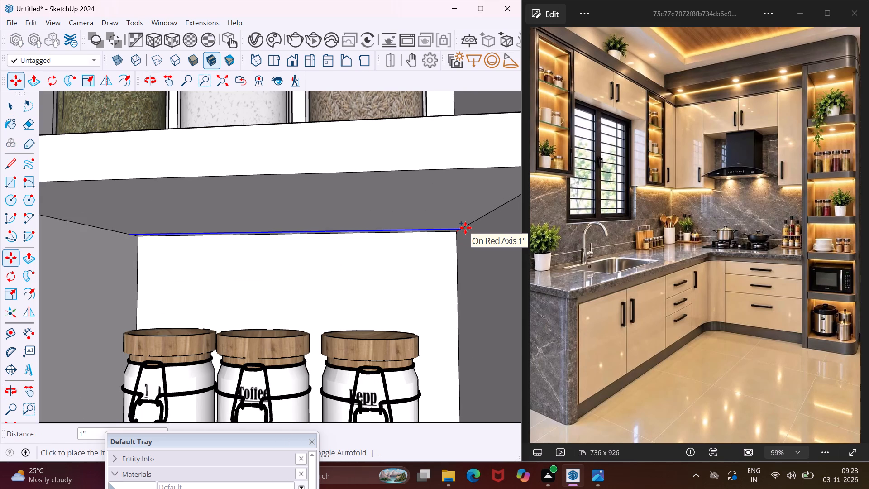
pyautogui.write('1"')
pyautogui.press('Return')
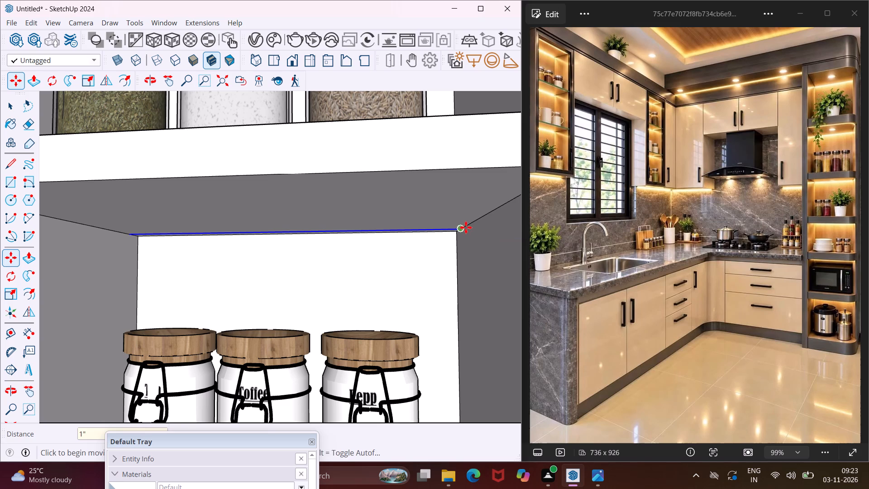
pyautogui.scroll(-4, 455, 222)
pyautogui.moveTo(448, 217); pyautogui.dragTo(442, 134, button='middle')
pyautogui.scroll(-5, 442, 134)
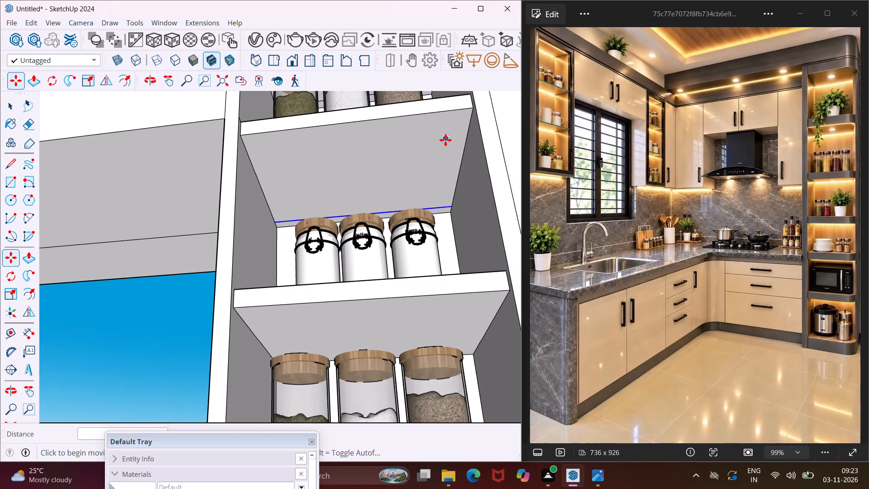
pyautogui.scroll(-4, 445, 142)
pyautogui.moveTo(466, 288); pyautogui.dragTo(466, 363, button='middle')
pyautogui.press('Escape')
pyautogui.press('space')
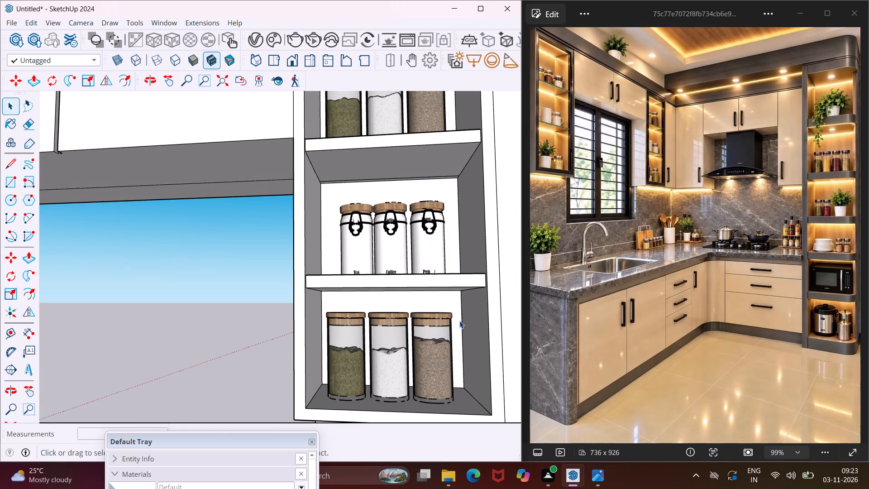
# Copy the back edge of the lower shelf's underside 1" forward in the open-shelf cabinet between window and corner.
pyautogui.scroll(8, 457, 296)
pyautogui.click(453, 286)
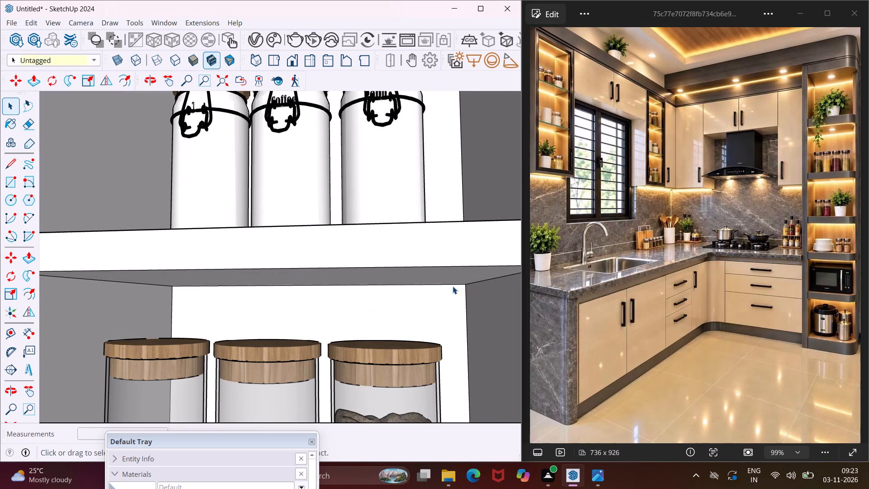
pyautogui.press('m')
pyautogui.scroll(4, 453, 286)
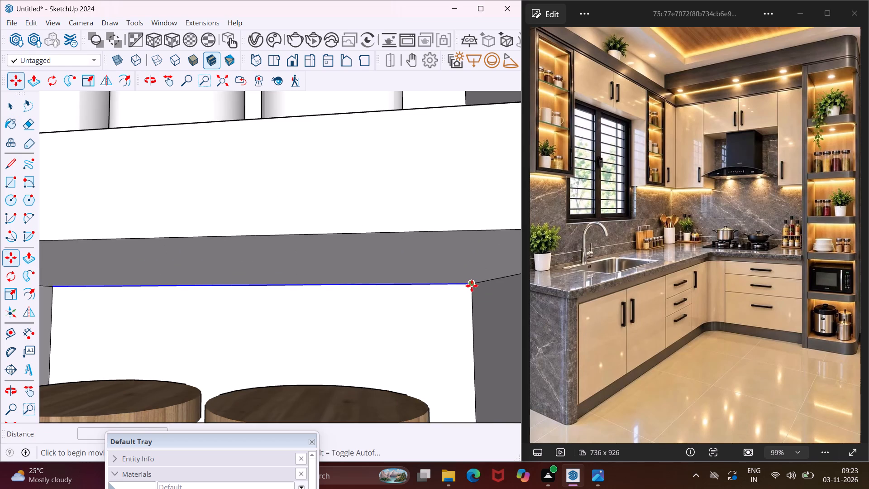
pyautogui.click(472, 285)
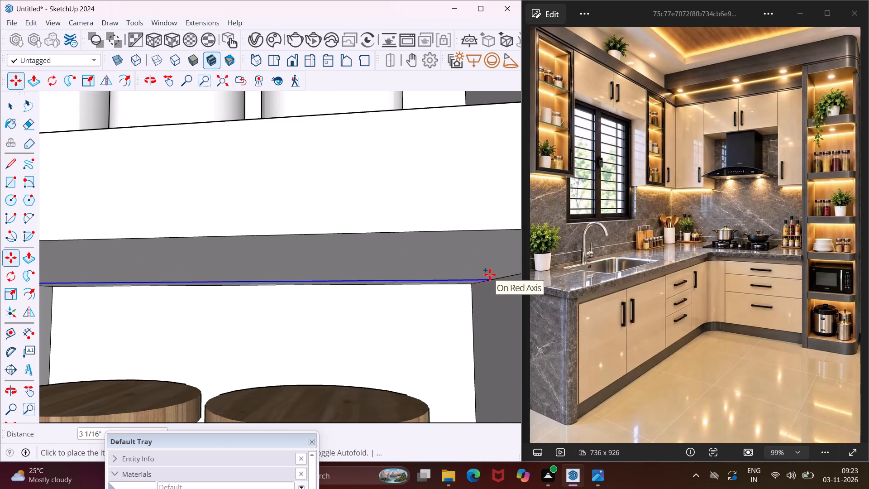
pyautogui.write('1"')
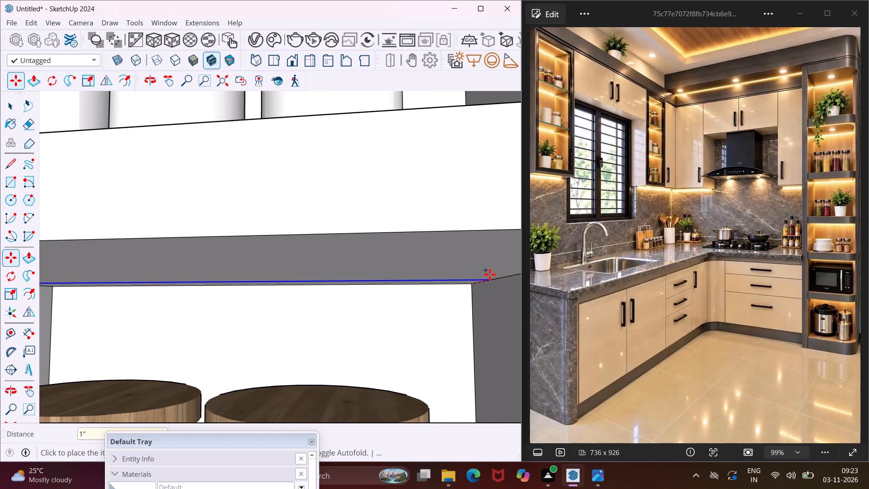
pyautogui.press('Return')
pyautogui.scroll(-2, 488, 275)
pyautogui.moveTo(487, 277); pyautogui.dragTo(486, 253, button='middle')
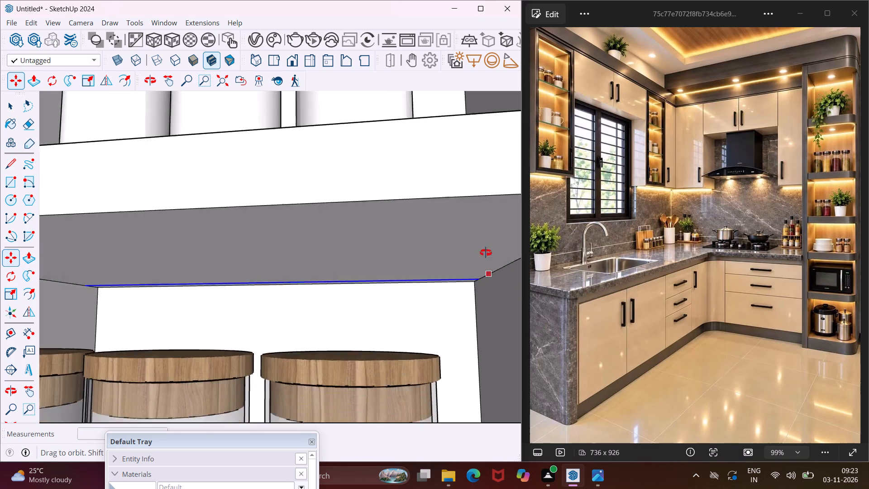
pyautogui.moveTo(486, 253); pyautogui.dragTo(503, 271, button='middle')
pyautogui.scroll(-5, 262, 256)
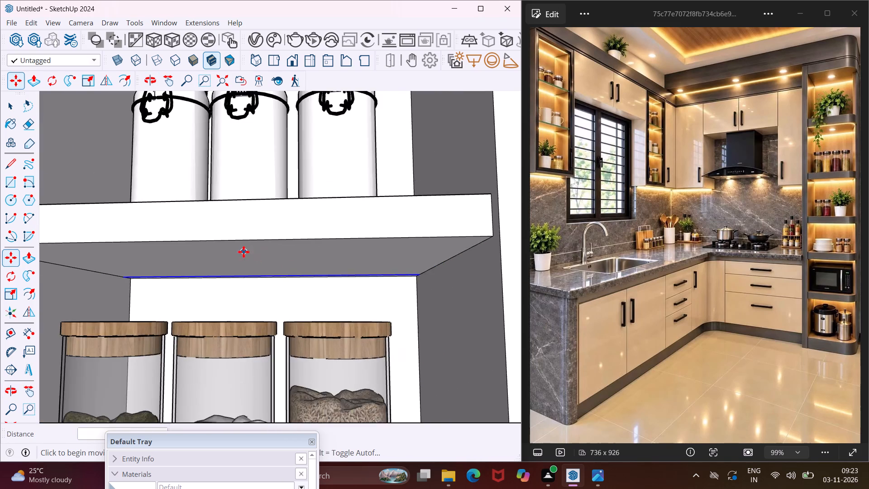
pyautogui.scroll(-6, 244, 252)
pyautogui.scroll(-14, 184, 249)
pyautogui.moveTo(182, 249); pyautogui.dragTo(186, 249, button='middle')
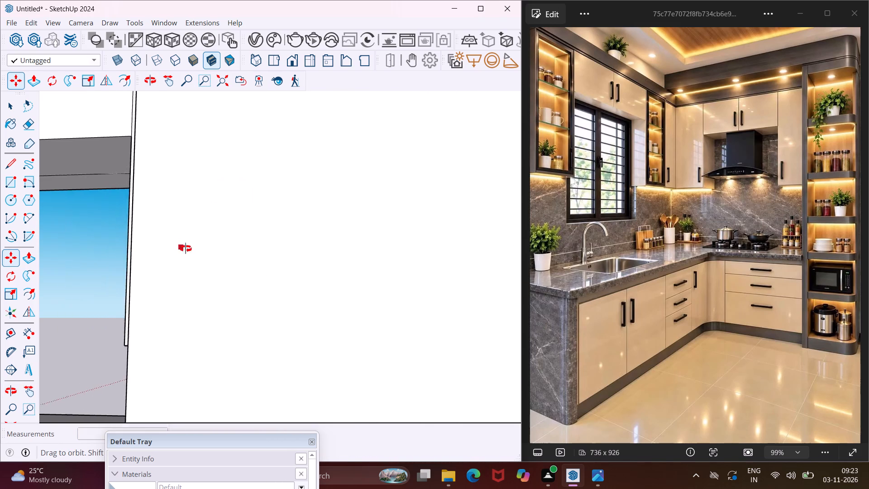
pyautogui.moveTo(186, 249); pyautogui.dragTo(414, 292, button='middle')
pyautogui.scroll(-6, 414, 292)
pyautogui.scroll(-6, 380, 253)
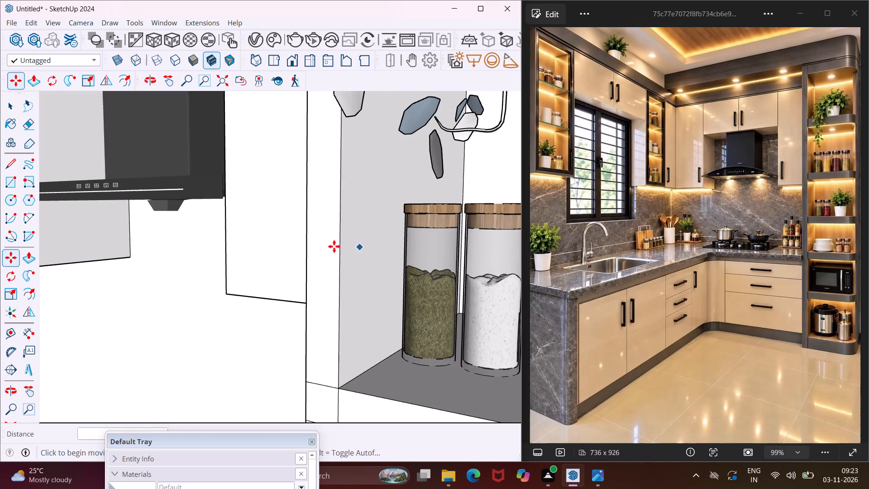
pyautogui.scroll(-6, 301, 255)
pyautogui.scroll(-10, 251, 282)
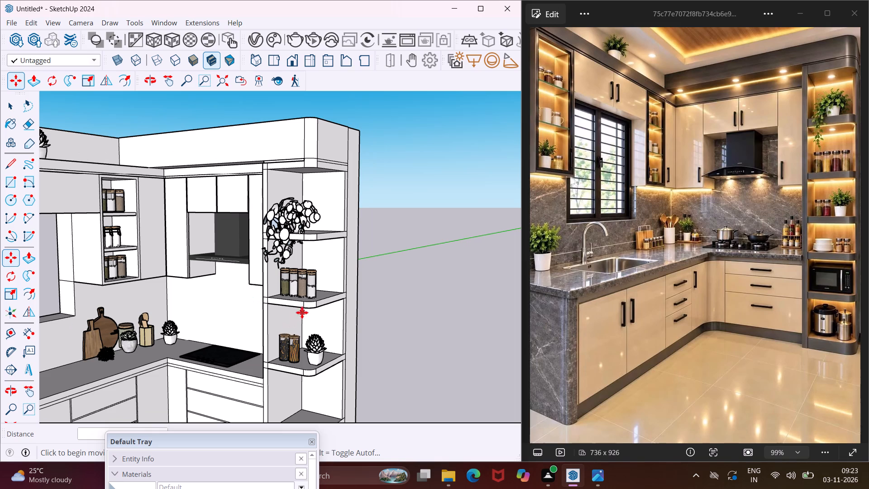
pyautogui.press('Escape')
pyautogui.press('space')
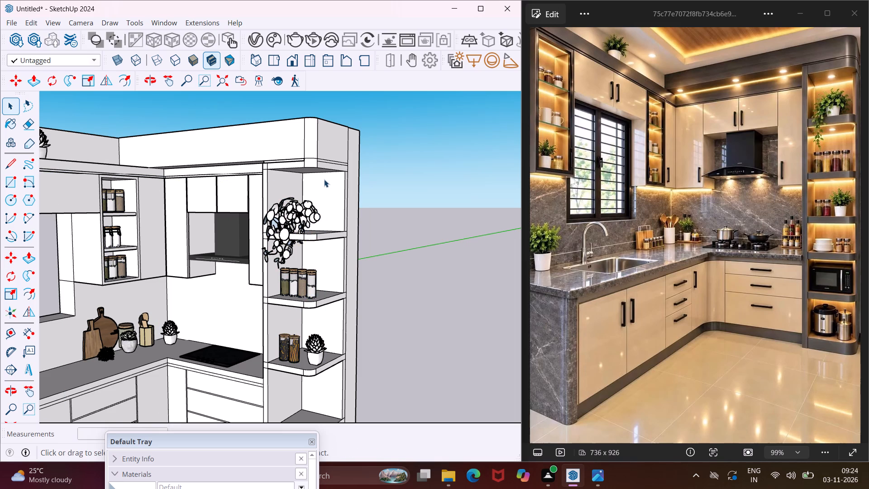
# In the tall open-shelf end unit, copy the back edge of the top panel's underside .75" forward, above the trailing plant.
pyautogui.scroll(16, 327, 172)
pyautogui.moveTo(327, 172); pyautogui.dragTo(334, 126, button='middle')
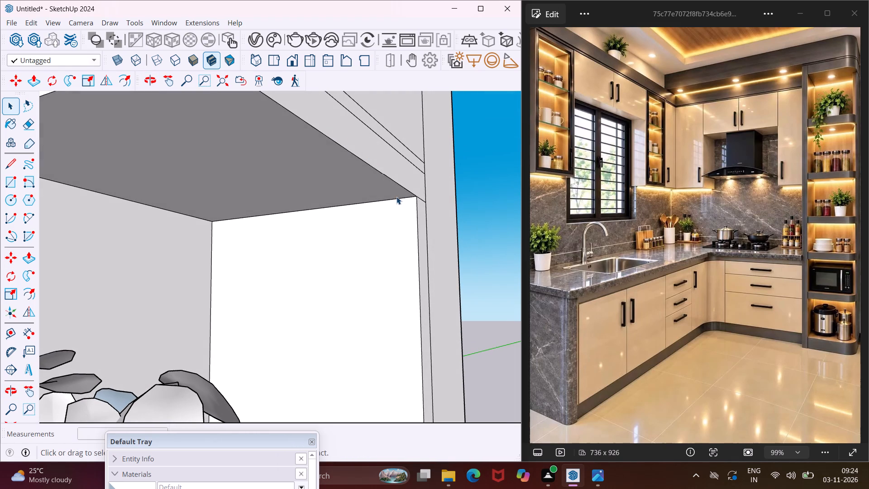
pyautogui.click(397, 200)
pyautogui.press('m')
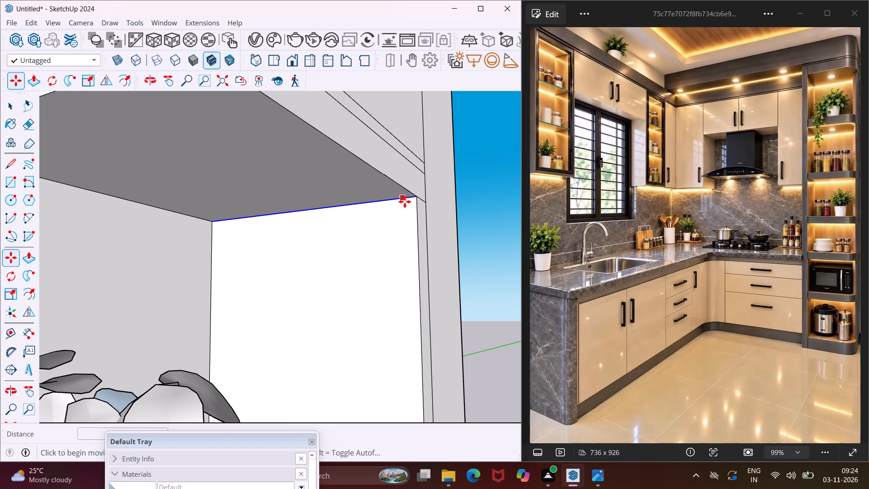
pyautogui.scroll(7, 406, 201)
pyautogui.click(422, 191)
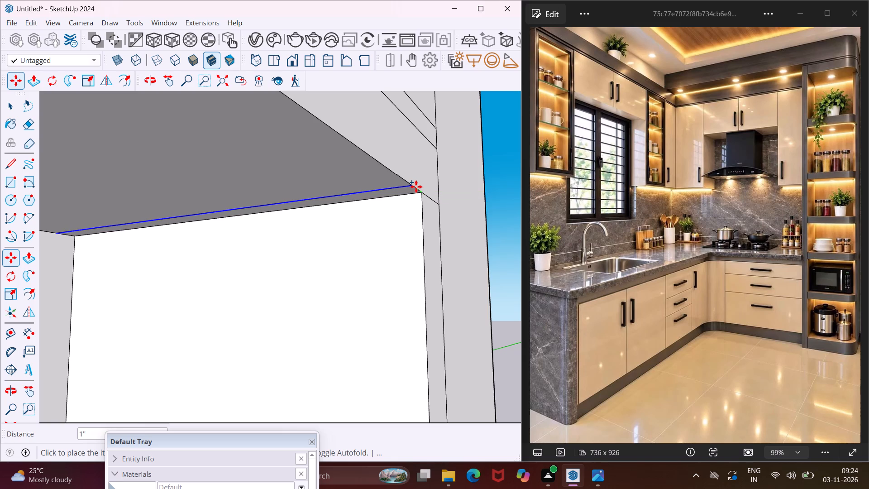
pyautogui.press('.')
pyautogui.write('75"')
pyautogui.press('Return')
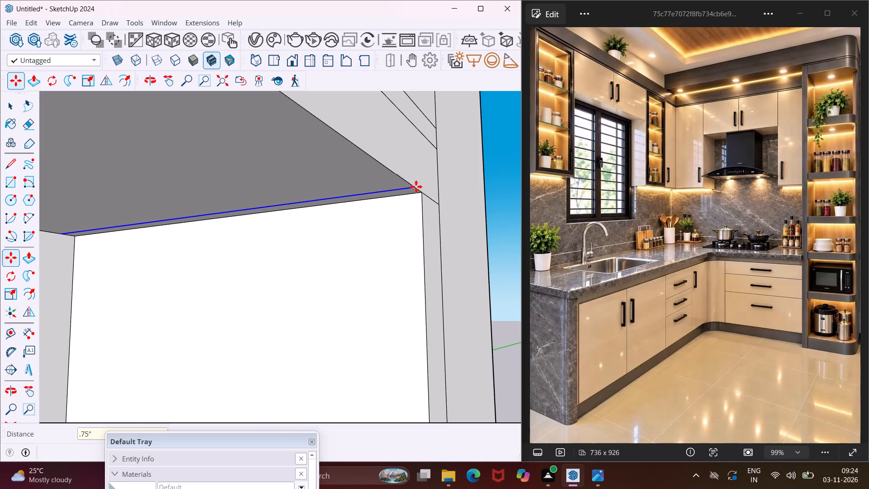
pyautogui.scroll(-15, 416, 187)
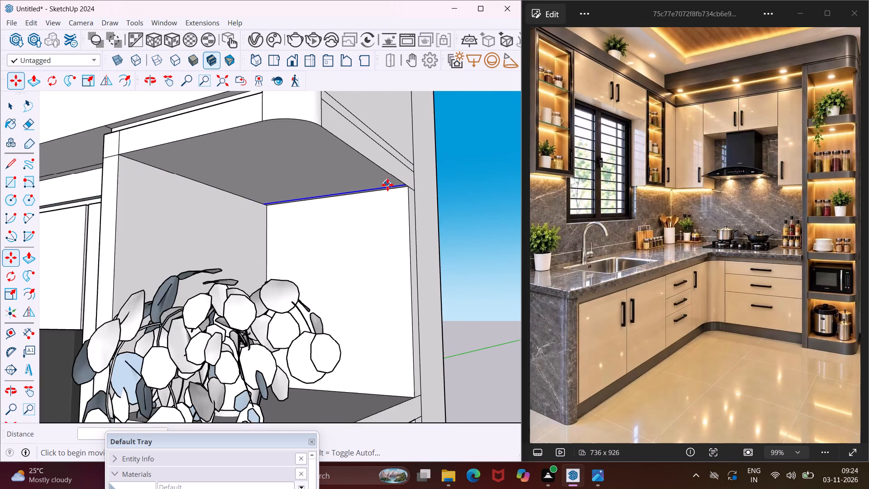
pyautogui.scroll(-5, 386, 185)
pyautogui.press('Escape')
pyautogui.press('space')
# Copy the back edge of the underside of the end unit's shelf holding the trailing plant .75" forward.
pyautogui.scroll(5, 393, 317)
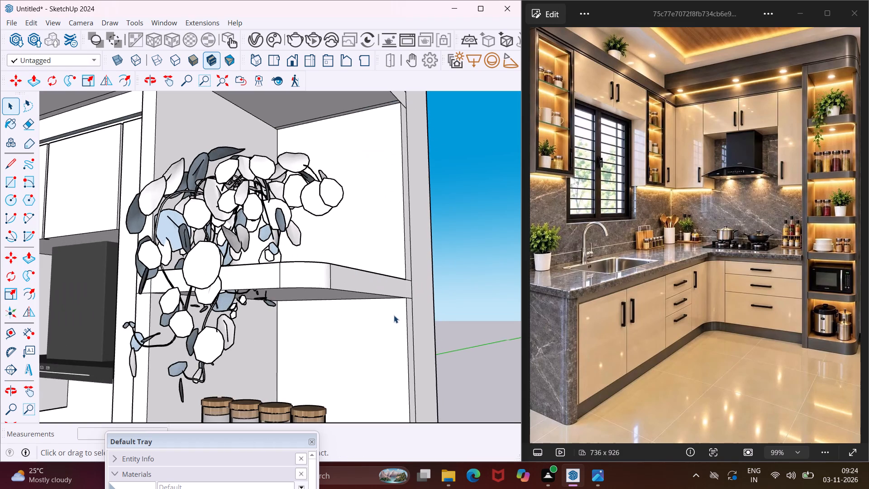
pyautogui.moveTo(394, 315); pyautogui.dragTo(356, 288, button='middle')
pyautogui.scroll(4, 399, 292)
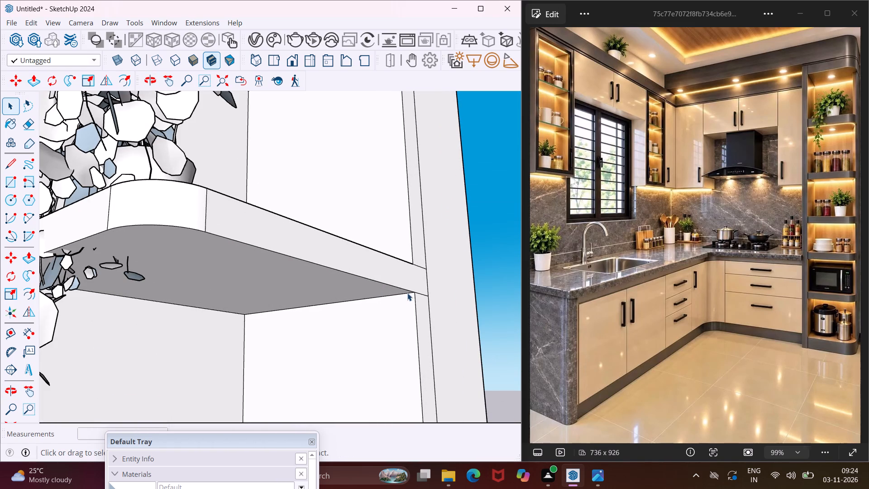
pyautogui.click(407, 296)
pyautogui.click(407, 293)
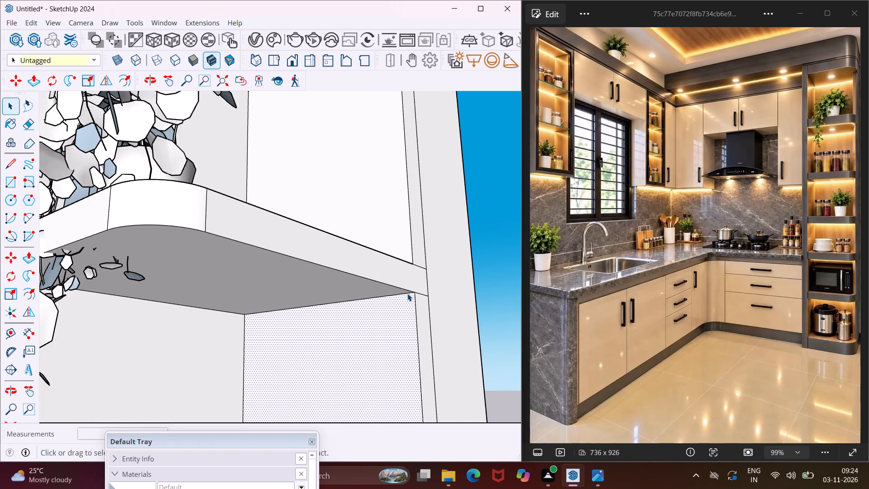
pyautogui.scroll(-4, 350, 289)
pyautogui.press('m')
pyautogui.scroll(2, 406, 294)
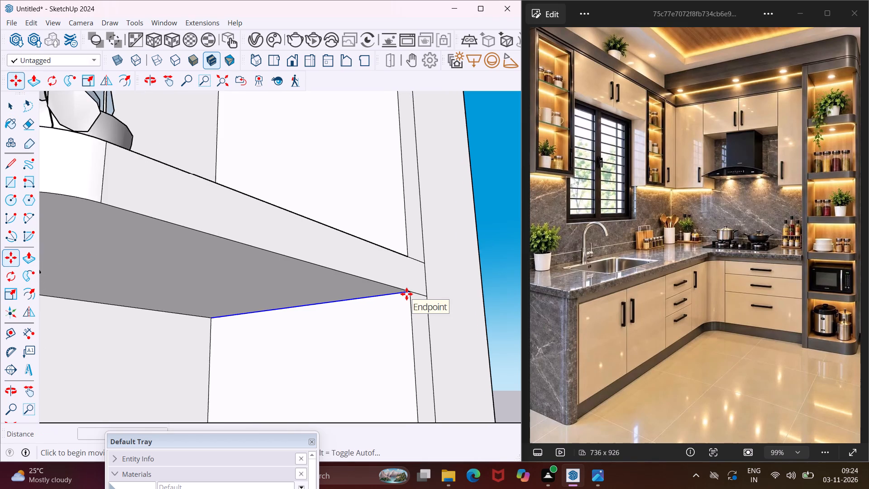
pyautogui.scroll(8, 406, 294)
pyautogui.click(411, 289)
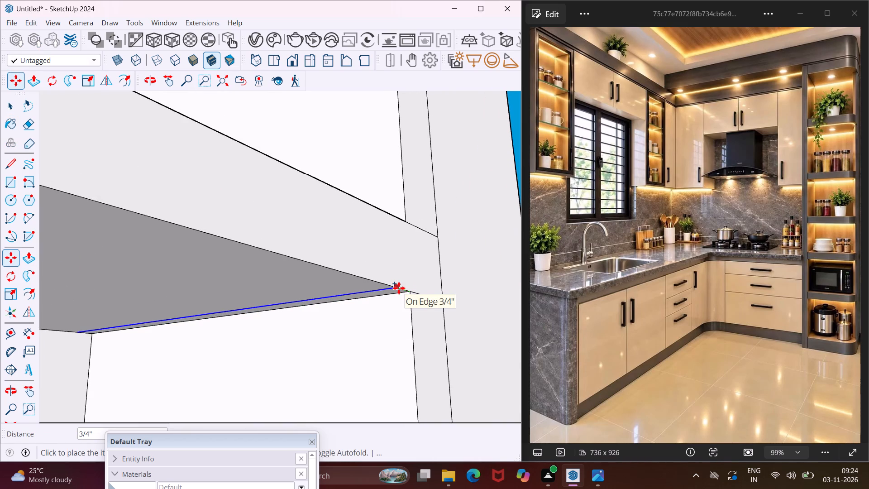
pyautogui.write('.75')
pyautogui.hotkey('shift', '"')
pyautogui.press('Return')
pyautogui.scroll(-13, 392, 287)
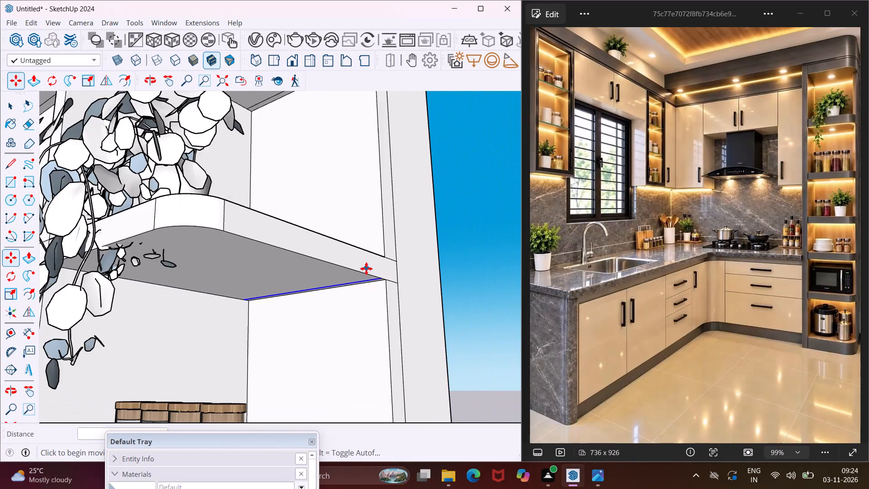
pyautogui.scroll(-18, 365, 270)
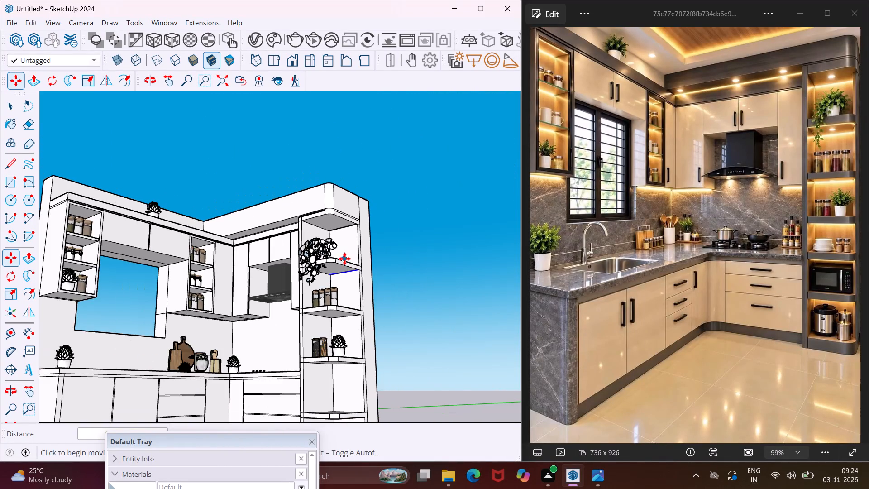
pyautogui.scroll(-4, 344, 259)
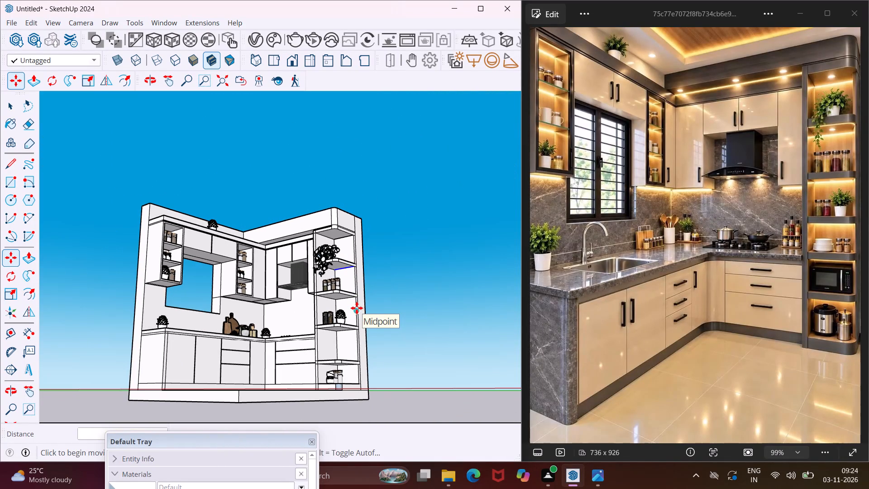
pyautogui.press('Escape')
pyautogui.press('space')
# Copy the back edge of the underside of the end unit's shelf holding the four jars .75" forward.
pyautogui.scroll(16, 358, 302)
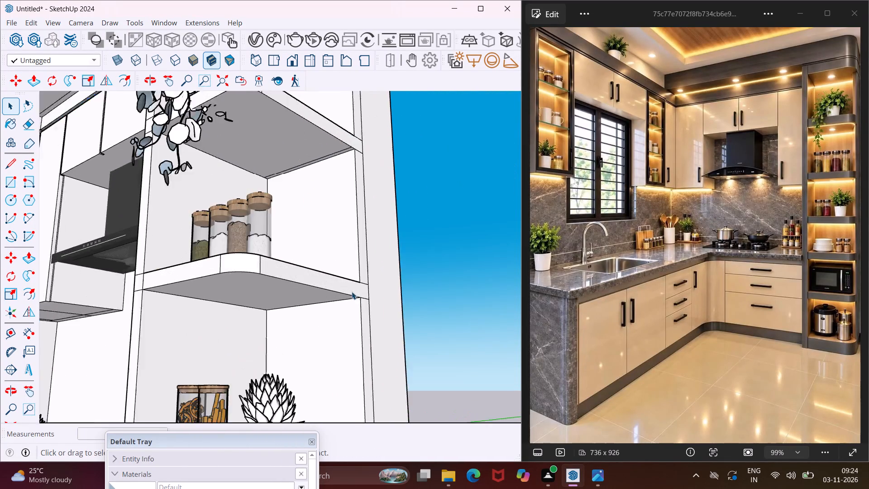
pyautogui.scroll(10, 352, 292)
pyautogui.click(363, 306)
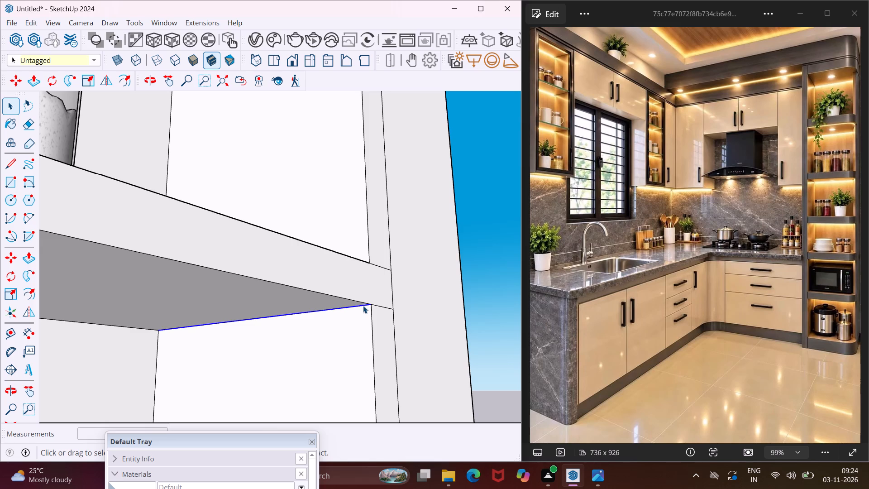
pyautogui.press('m')
pyautogui.scroll(4, 363, 306)
pyautogui.click(375, 302)
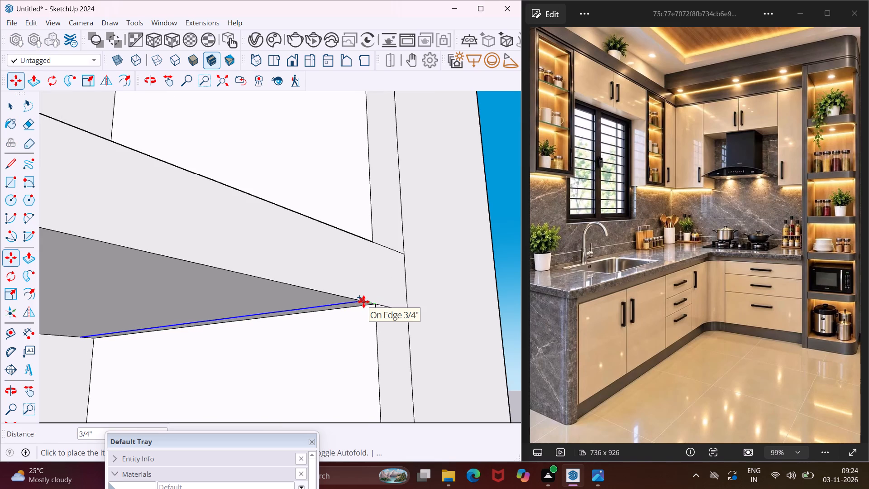
pyautogui.write('.75"')
pyautogui.press('Return')
pyautogui.scroll(-7, 339, 314)
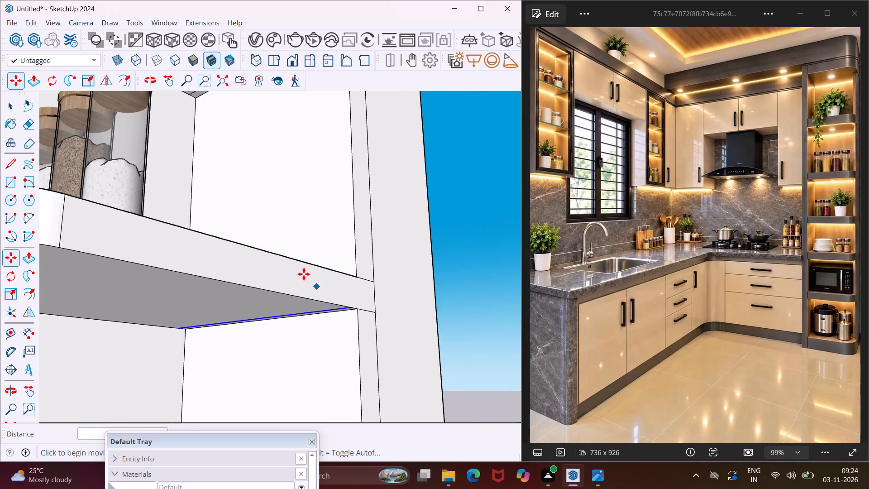
pyautogui.scroll(-18, 299, 269)
pyautogui.press('Escape')
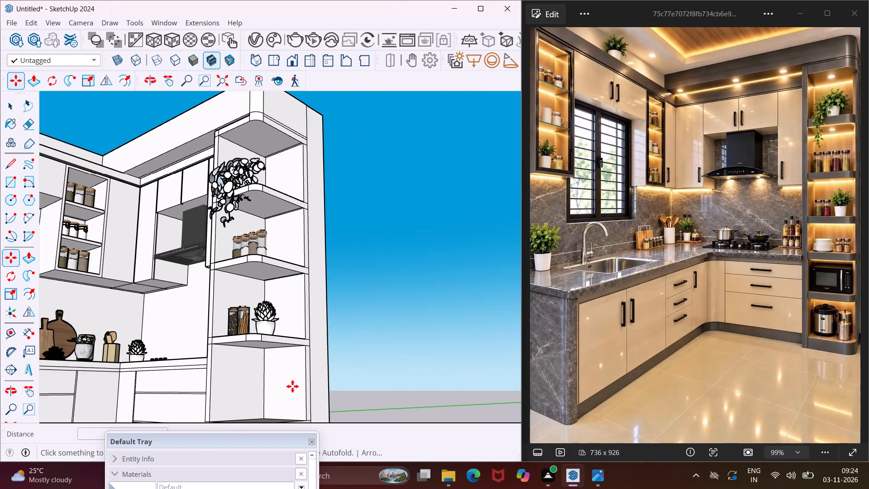
pyautogui.press('space')
# Copy the back edge of the underside of the end unit's shelf holding the two jars and succulent .75" forward.
pyautogui.scroll(14, 296, 354)
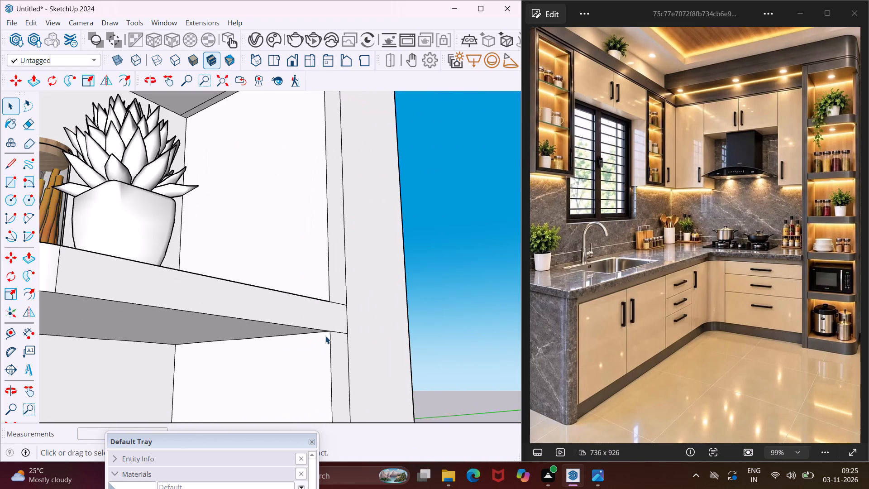
pyautogui.click(324, 332)
pyautogui.scroll(2, 325, 332)
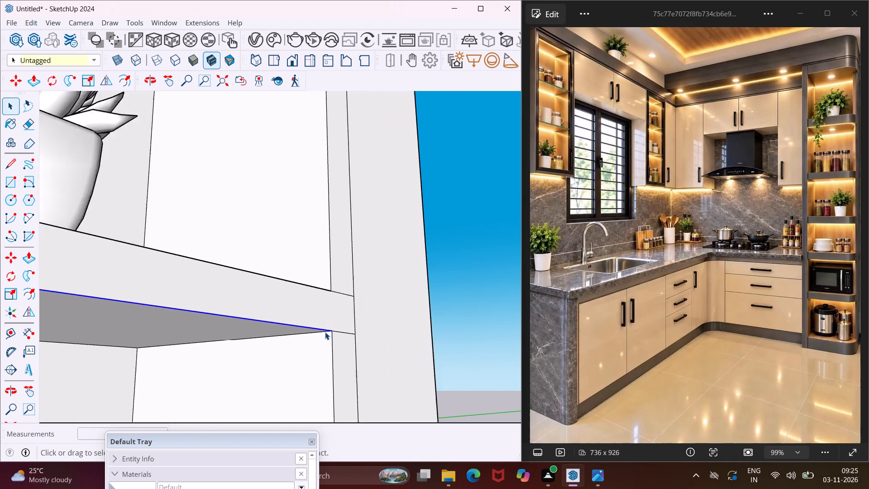
pyautogui.scroll(5, 325, 332)
pyautogui.click(324, 332)
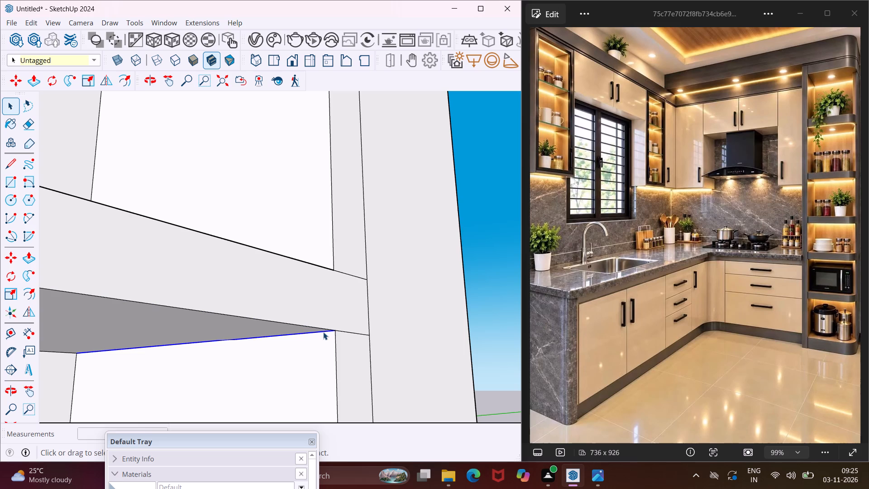
pyautogui.press('m')
pyautogui.scroll(4, 328, 333)
pyautogui.click(341, 329)
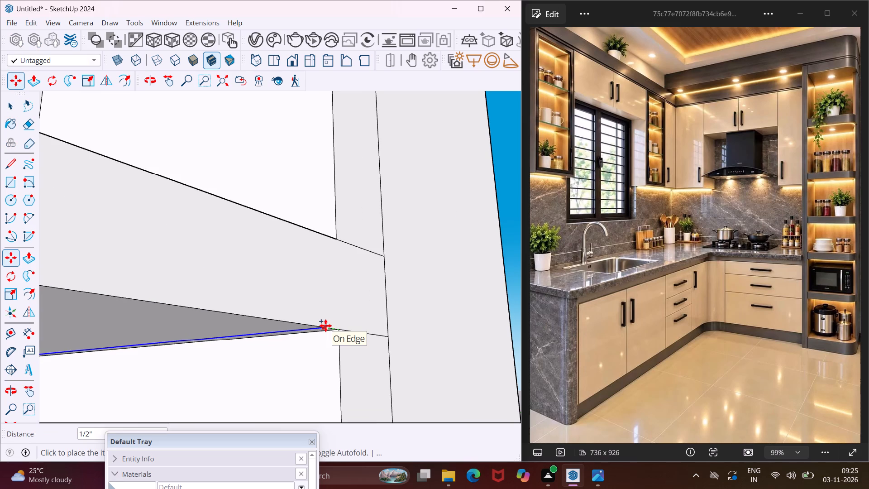
pyautogui.write('.75"')
pyautogui.press('Return')
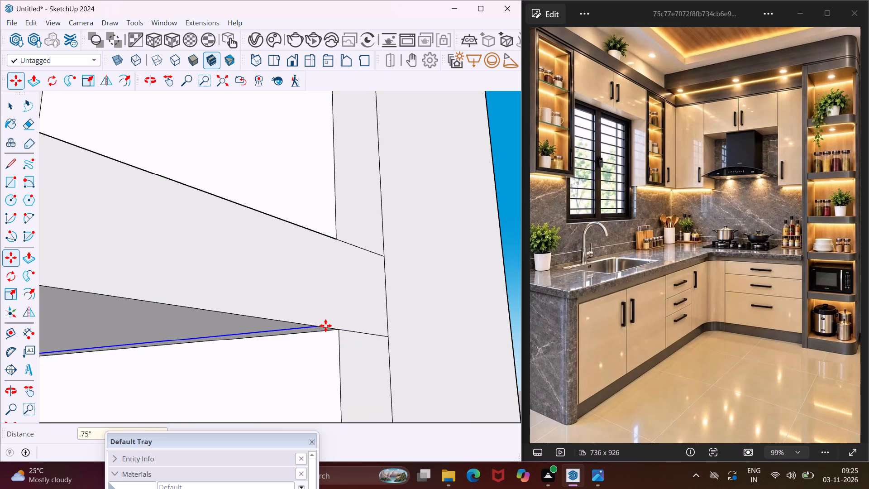
pyautogui.scroll(-7, 325, 326)
pyautogui.scroll(-11, 255, 288)
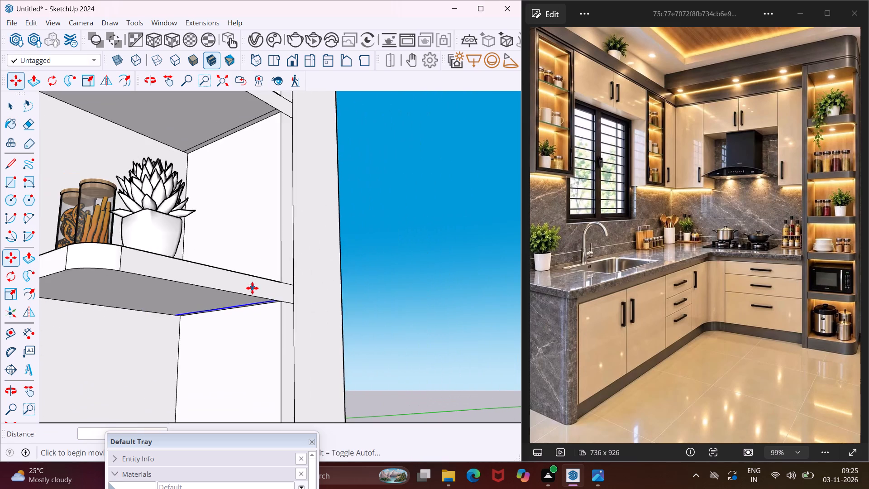
pyautogui.scroll(-12, 245, 285)
pyautogui.scroll(-3, 244, 358)
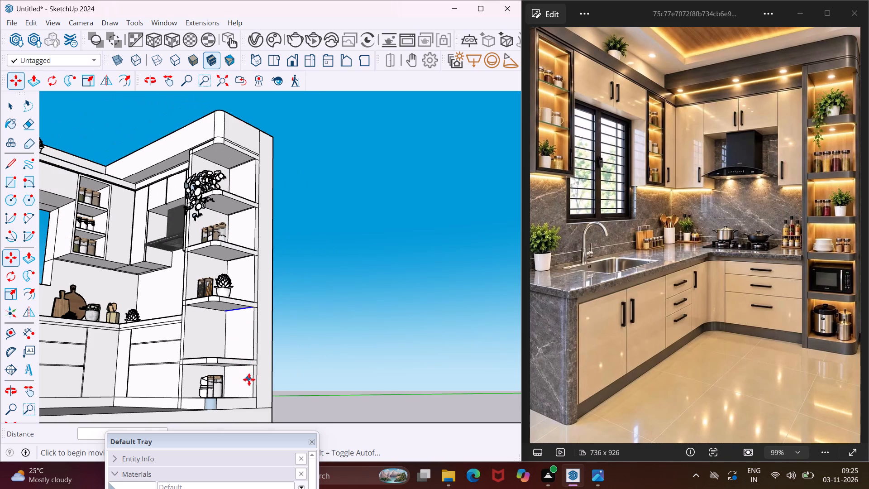
pyautogui.press('Escape')
pyautogui.press('space')
# Copy the back edge of the underside of the end unit's lowest raised shelf, above the canisters, .75" forward.
pyautogui.scroll(15, 251, 366)
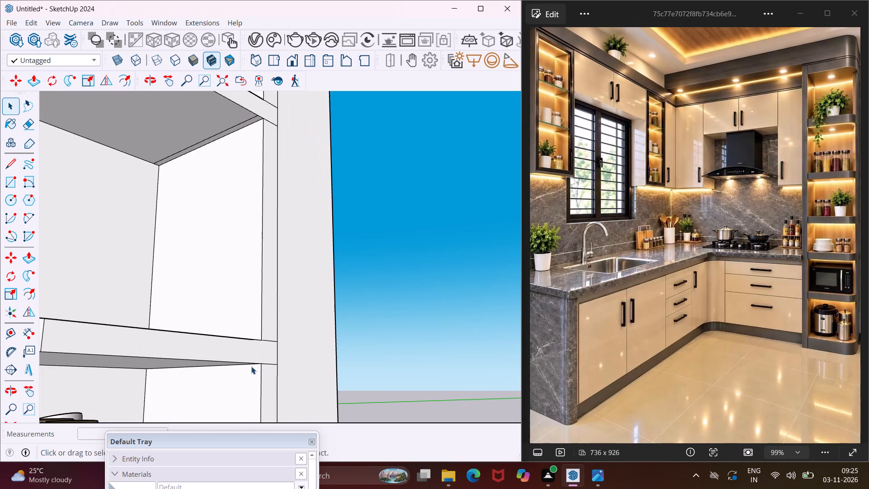
pyautogui.moveTo(251, 366); pyautogui.dragTo(260, 339, button='middle')
pyautogui.scroll(3, 257, 354)
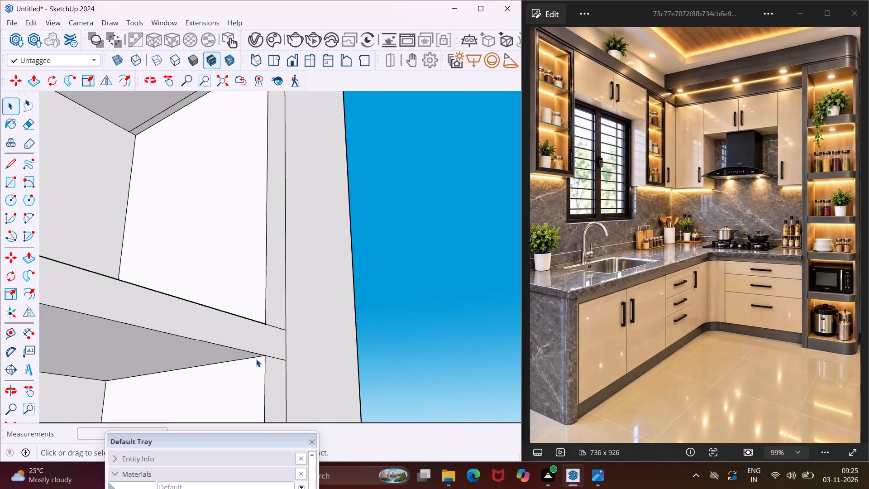
pyautogui.click(256, 359)
pyautogui.press('m')
pyautogui.scroll(1, 256, 359)
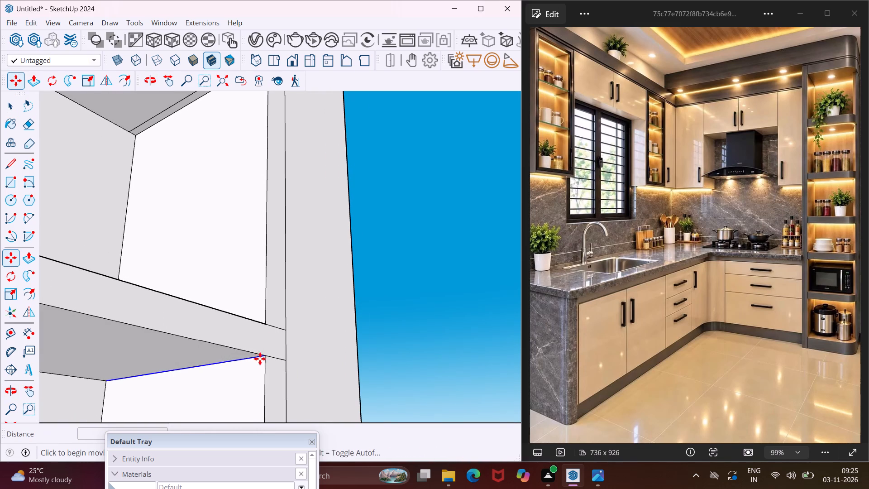
pyautogui.scroll(6, 260, 359)
pyautogui.click(268, 356)
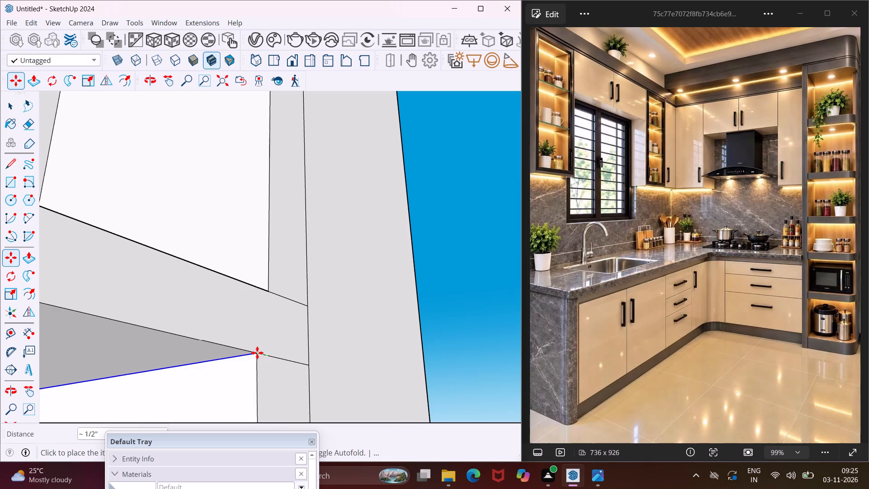
pyautogui.write('.75"')
pyautogui.press('Return')
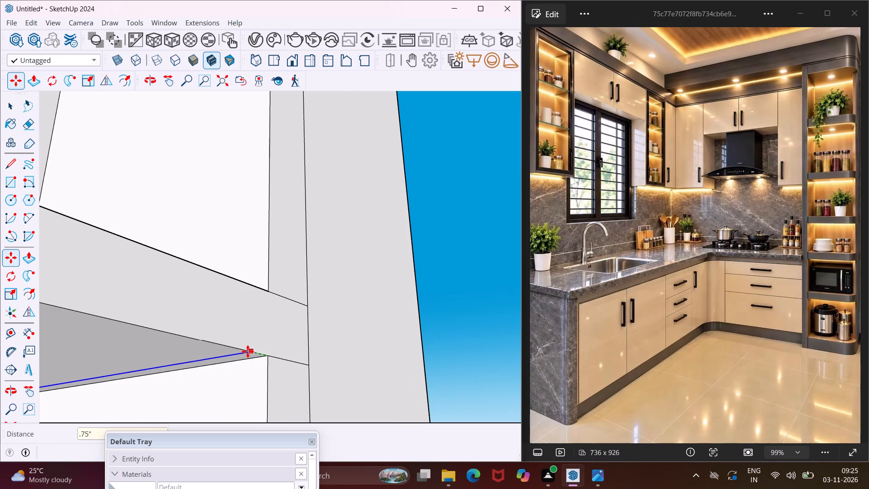
pyautogui.scroll(-6, 248, 351)
pyautogui.moveTo(251, 326); pyautogui.dragTo(237, 380, button='middle')
pyautogui.scroll(-16, 260, 312)
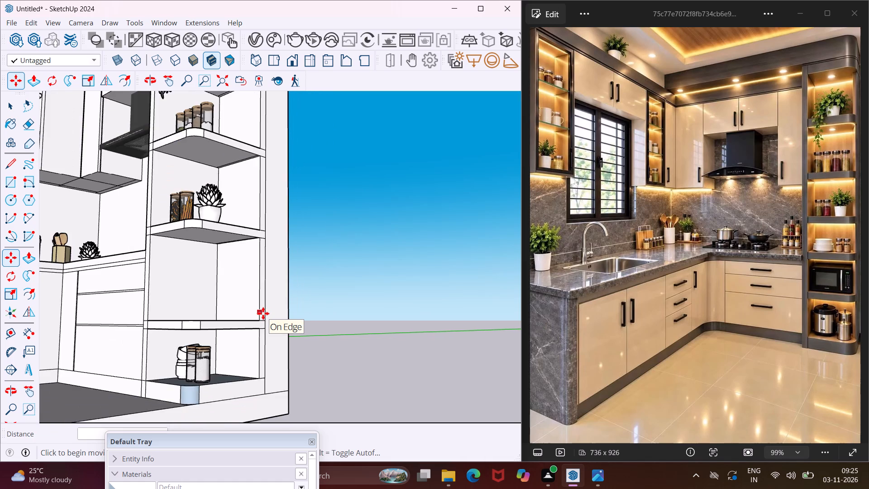
pyautogui.scroll(-10, 263, 313)
pyautogui.press('Escape')
pyautogui.press('space')
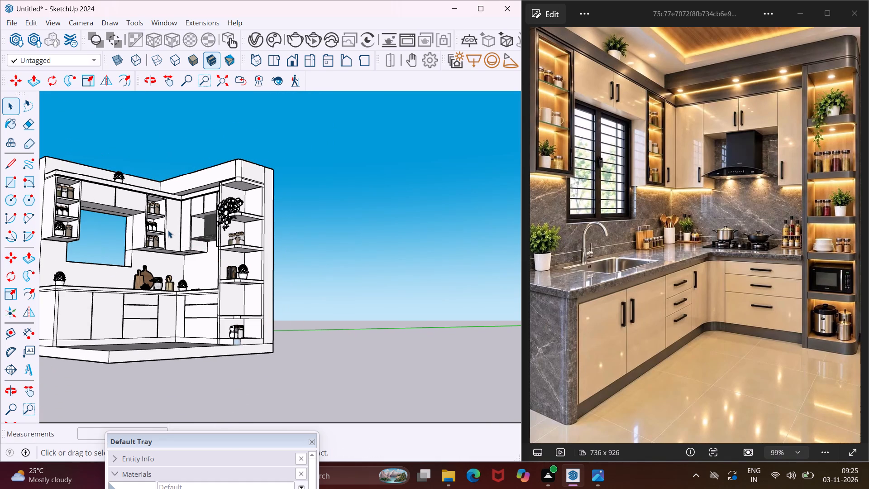
# Erase the two seam lines crossing the underside of the wall cabinets at the inner corner beside the hood.
pyautogui.scroll(14, 168, 230)
pyautogui.moveTo(205, 313); pyautogui.dragTo(210, 240, button='middle')
pyautogui.scroll(3, 173, 324)
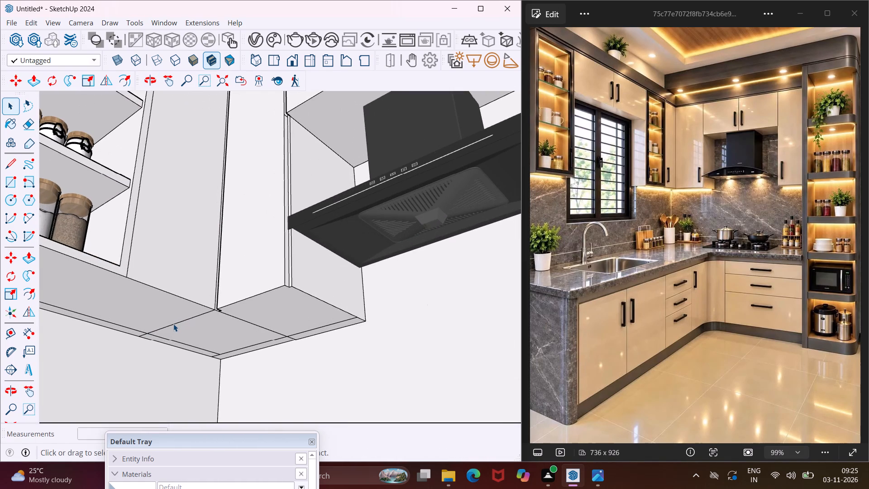
pyautogui.press('e')
pyautogui.scroll(3, 174, 324)
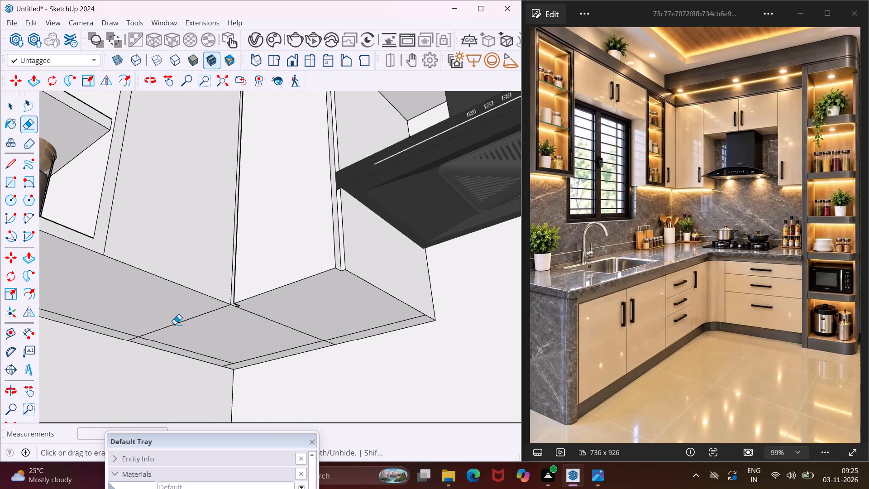
pyautogui.moveTo(175, 324); pyautogui.dragTo(192, 324)
pyautogui.moveTo(253, 320); pyautogui.dragTo(263, 313)
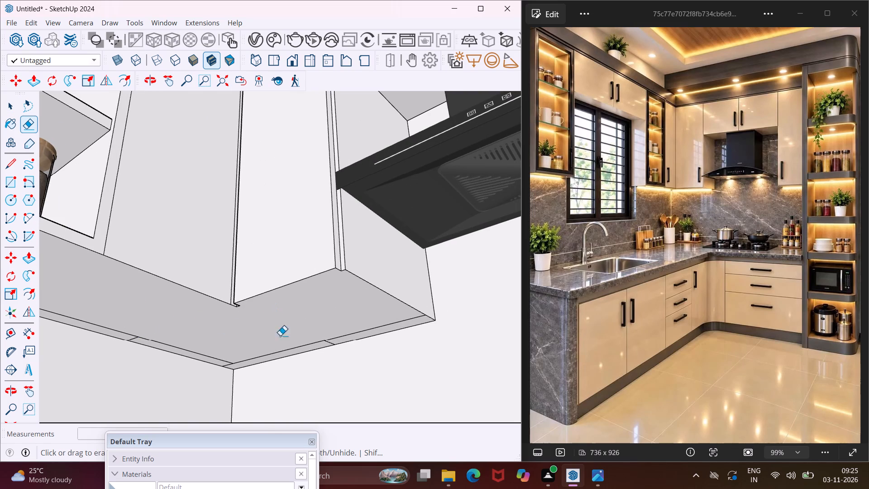
# Erase the short leftover lines crossing the inset strip beneath the corner wall cabinets, including the overlap at the corner.
pyautogui.scroll(7, 306, 353)
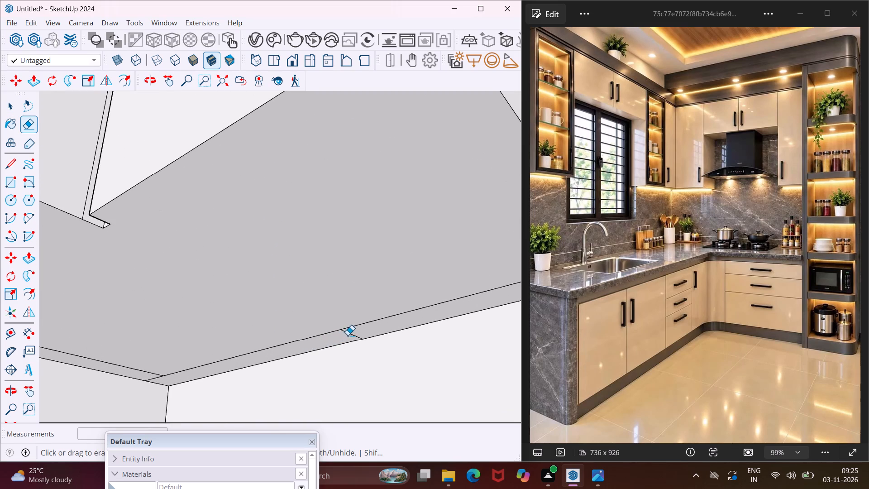
pyautogui.click(349, 335)
pyautogui.scroll(3, 135, 390)
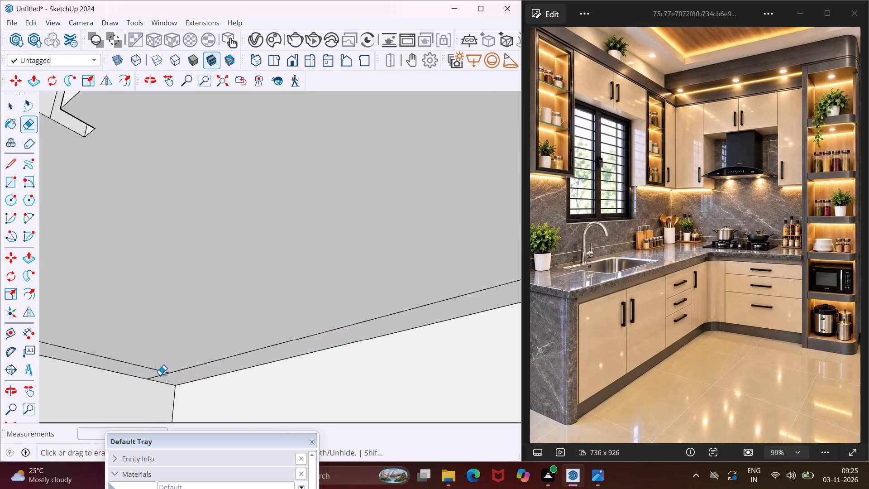
pyautogui.scroll(2, 160, 375)
pyautogui.click(160, 375)
pyautogui.scroll(-11, 205, 331)
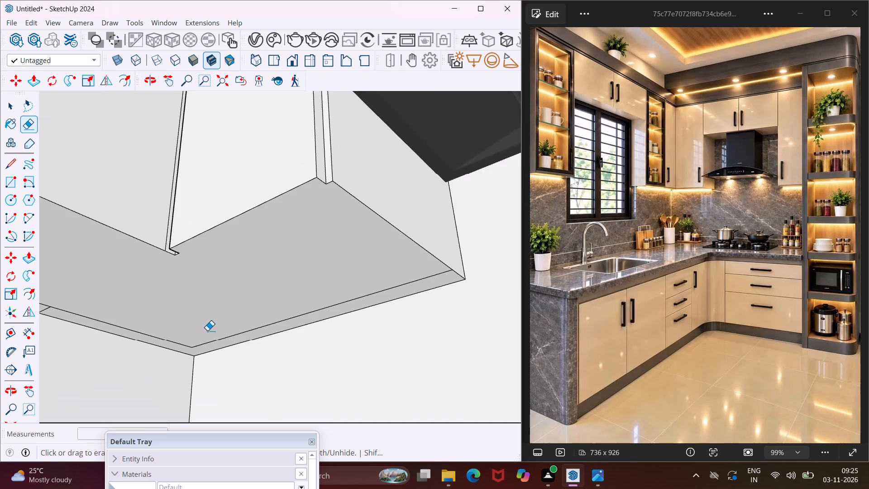
pyautogui.scroll(-4, 207, 331)
pyautogui.scroll(14, 105, 314)
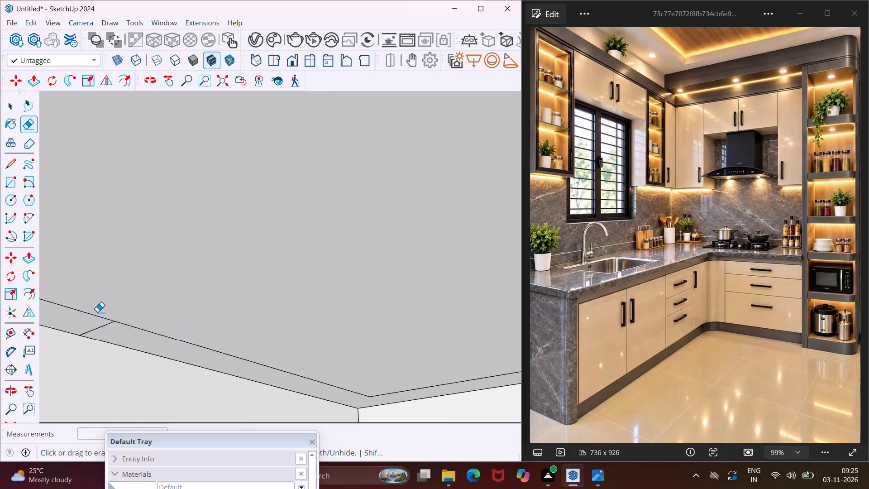
pyautogui.click(99, 327)
pyautogui.scroll(-18, 146, 324)
pyautogui.scroll(-12, 175, 328)
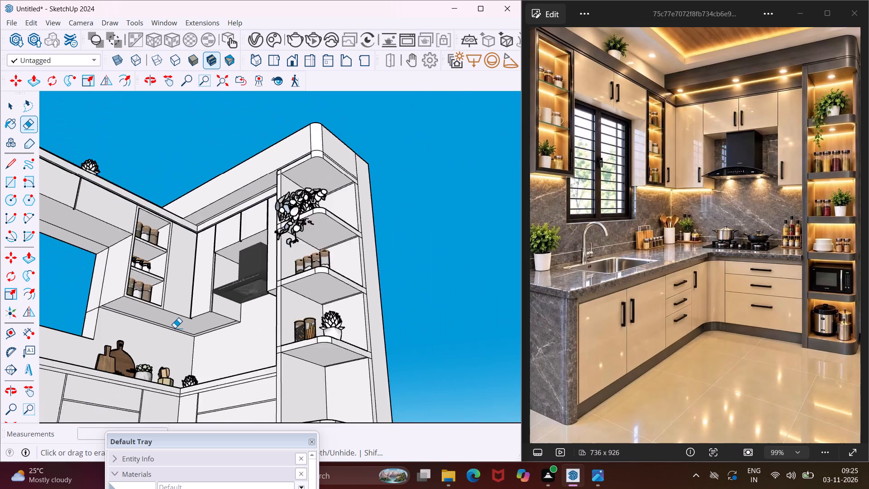
pyautogui.press('Escape')
pyautogui.press('space')
# Erase the existing inset line along the back of the soffit's underside above the hood-side wall cabinets.
pyautogui.scroll(4, 218, 225)
pyautogui.moveTo(217, 225); pyautogui.dragTo(247, 265, button='middle')
pyautogui.scroll(9, 256, 200)
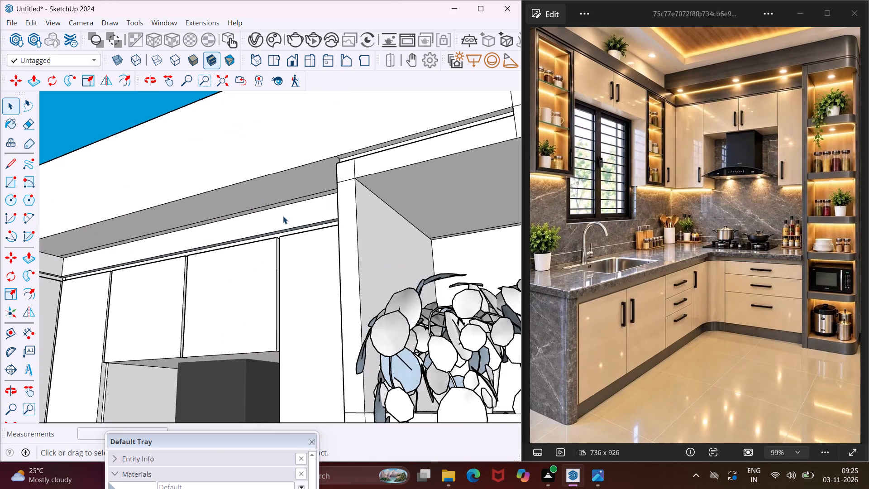
pyautogui.scroll(8, 289, 204)
pyautogui.press('e')
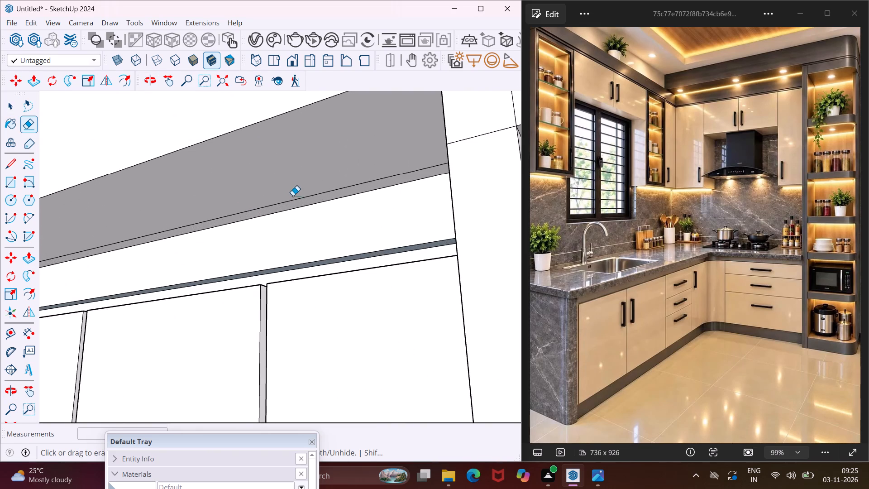
pyautogui.click(298, 201)
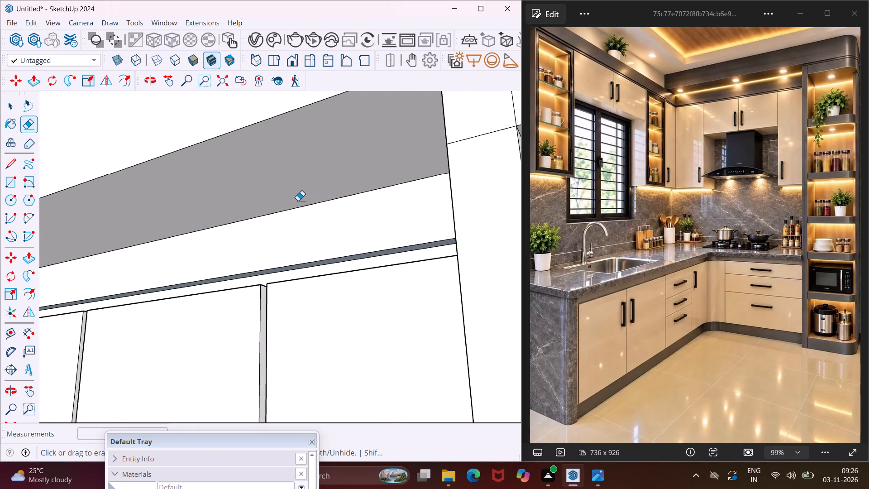
pyautogui.press('Escape')
pyautogui.press('space')
# Copy the back edge of the soffit's underside above the hood-side wall cabinets .75" forward.
pyautogui.moveTo(300, 201); pyautogui.dragTo(385, 219, button='middle')
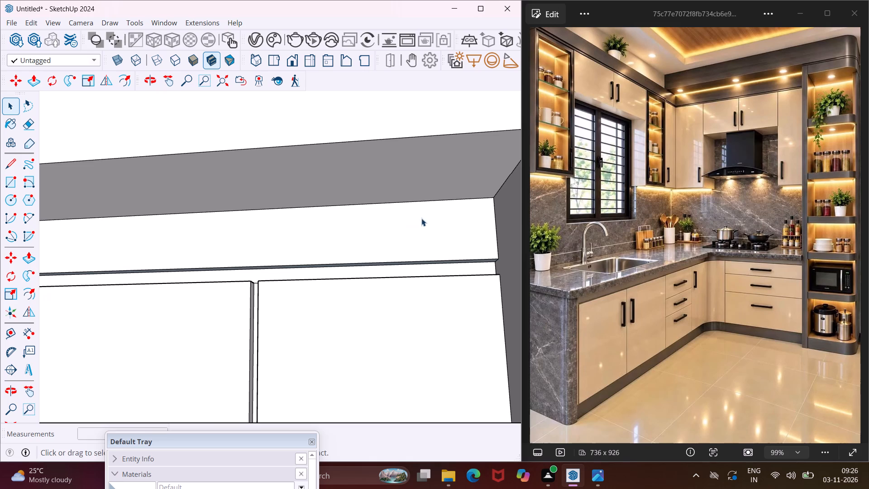
pyautogui.scroll(4, 441, 205)
pyautogui.click(456, 197)
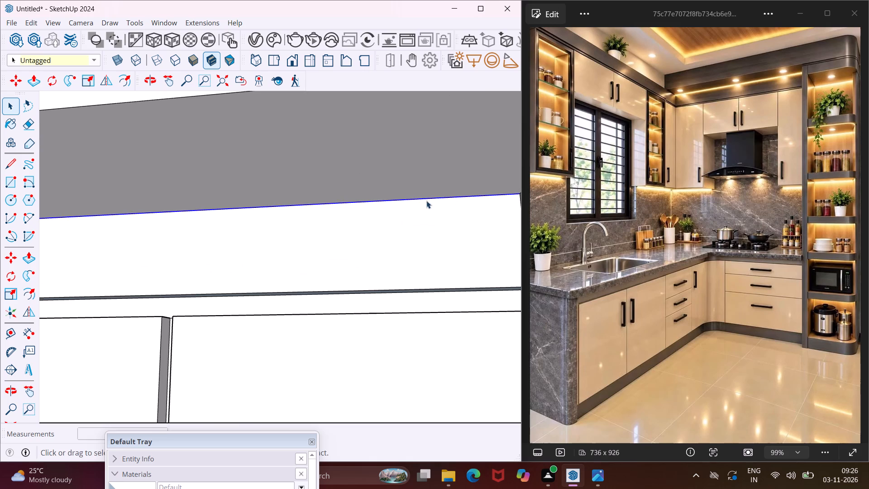
pyautogui.scroll(-4, 349, 209)
pyautogui.press('m')
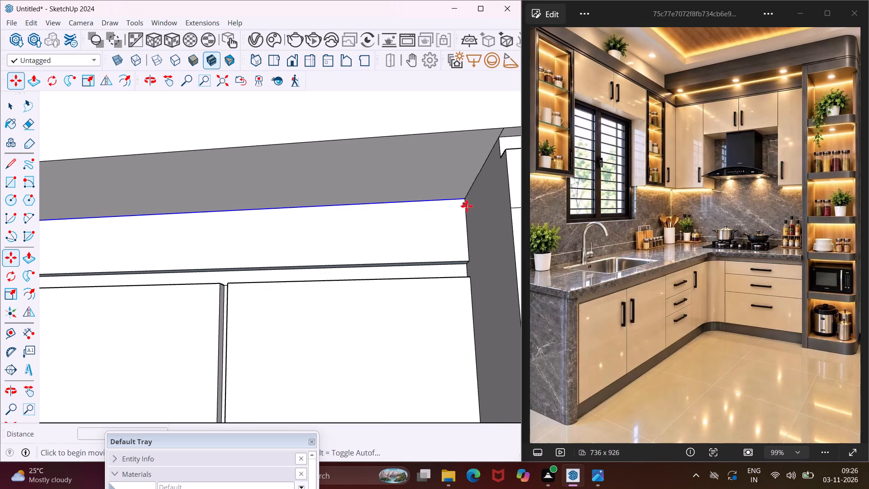
pyautogui.scroll(8, 467, 206)
pyautogui.click(463, 193)
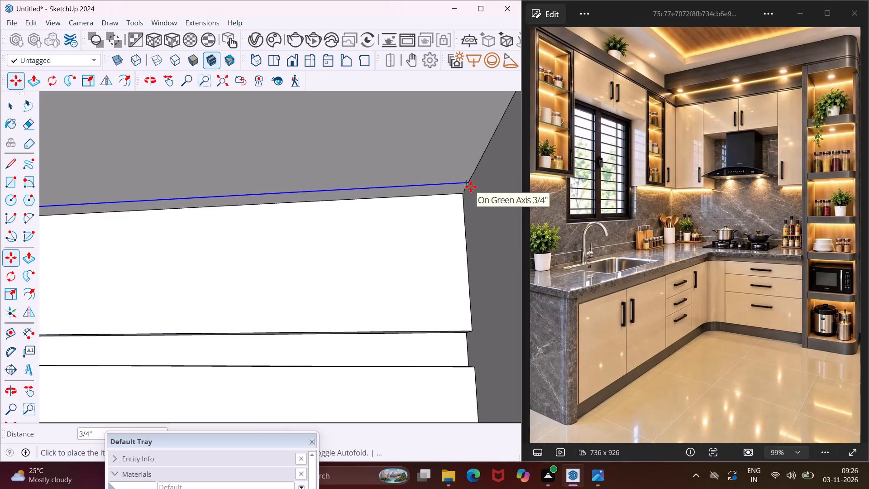
pyautogui.write('.75"')
pyautogui.press('Return')
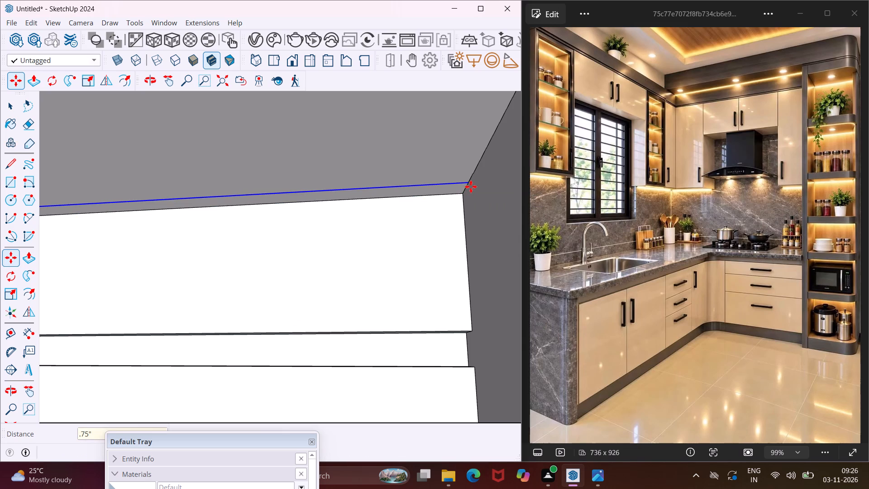
pyautogui.press('Escape')
pyautogui.press('space')
# Examine the soffit and wall cabinets from the front, from the hood-side run out to the whole upper kitchen.
pyautogui.scroll(1, 468, 260)
pyautogui.moveTo(468, 260); pyautogui.dragTo(477, 274, button='middle')
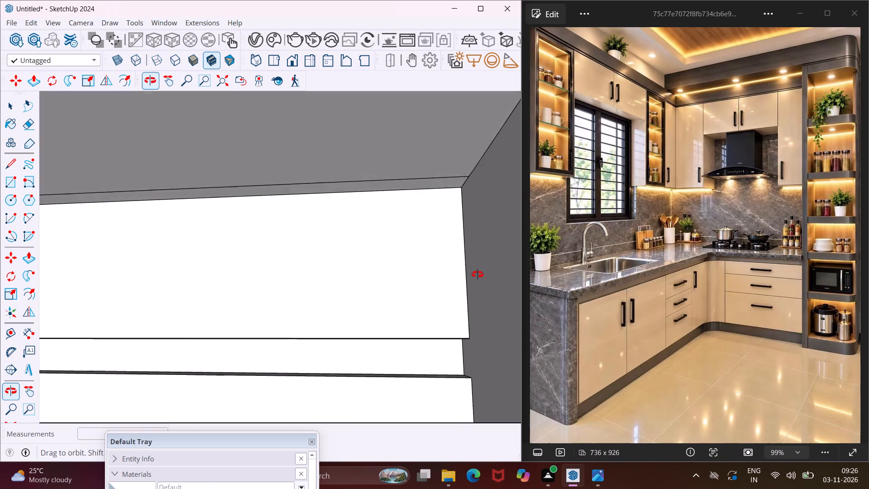
pyautogui.moveTo(477, 274); pyautogui.dragTo(496, 302, button='middle')
pyautogui.scroll(-11, 419, 275)
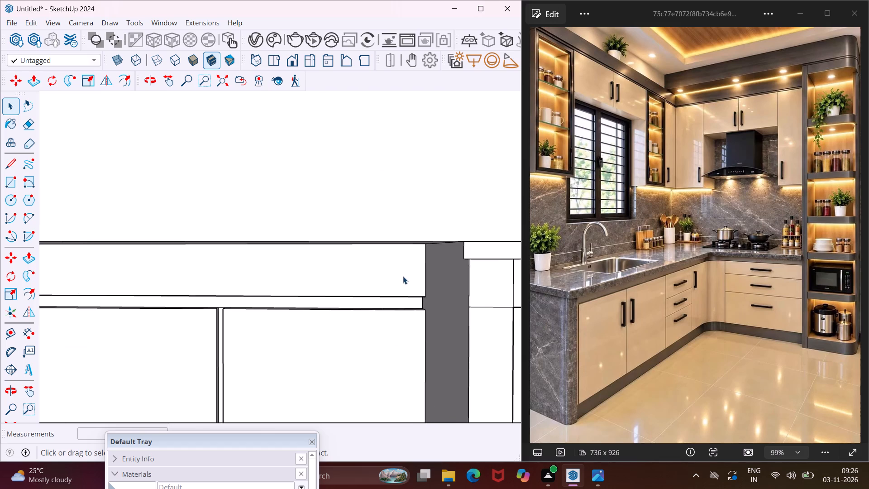
pyautogui.scroll(-5, 401, 276)
pyautogui.scroll(-11, 348, 288)
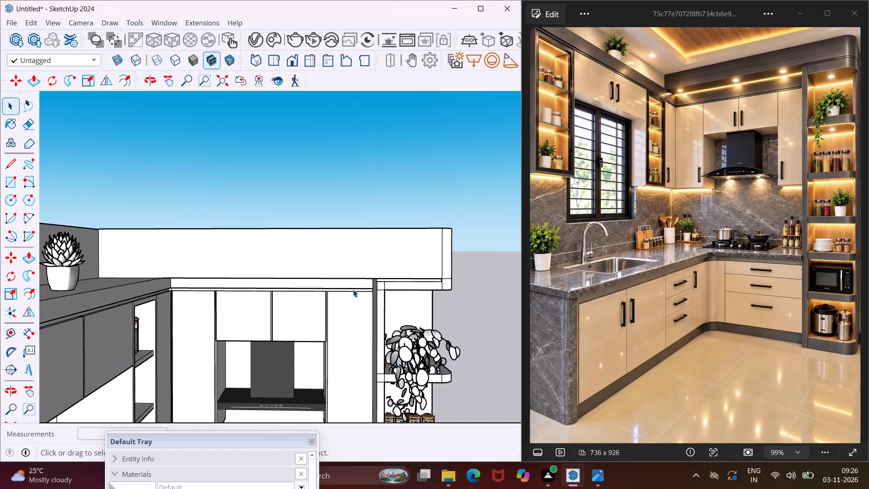
pyautogui.scroll(-7, 353, 289)
pyautogui.moveTo(355, 289); pyautogui.dragTo(305, 273, button='middle')
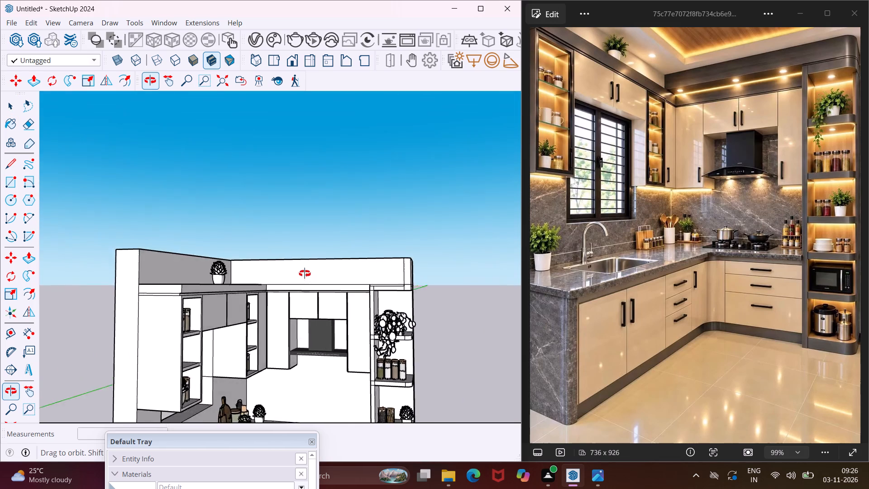
# Examine the soffit underside, hood-side wall cabinets and range hood from below, including the run around the window opening.
pyautogui.moveTo(305, 273); pyautogui.dragTo(208, 202, button='middle')
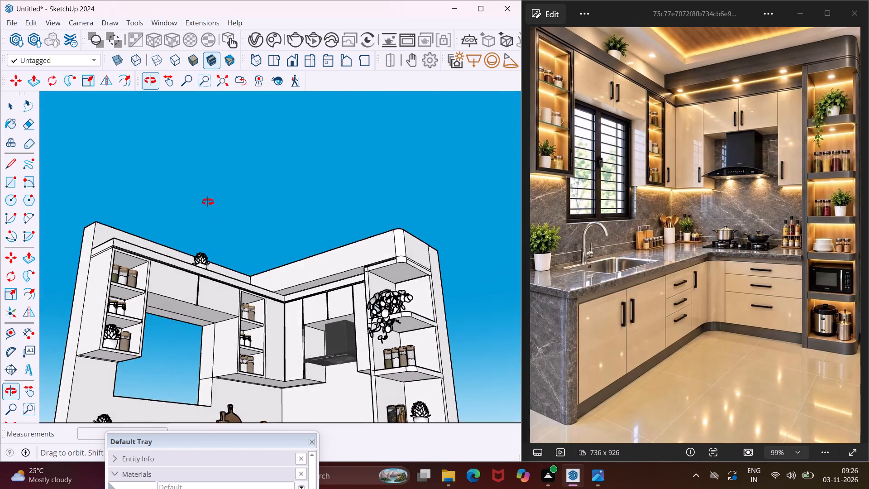
pyautogui.moveTo(208, 202); pyautogui.dragTo(205, 178, button='middle')
pyautogui.scroll(-3, 237, 215)
pyautogui.scroll(10, 333, 340)
pyautogui.moveTo(333, 340); pyautogui.dragTo(366, 241, button='middle')
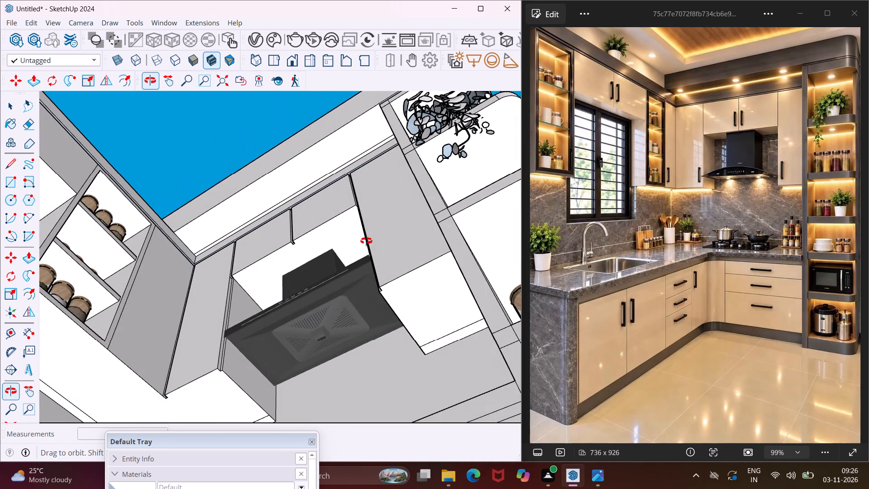
pyautogui.moveTo(366, 241); pyautogui.dragTo(416, 358, button='middle')
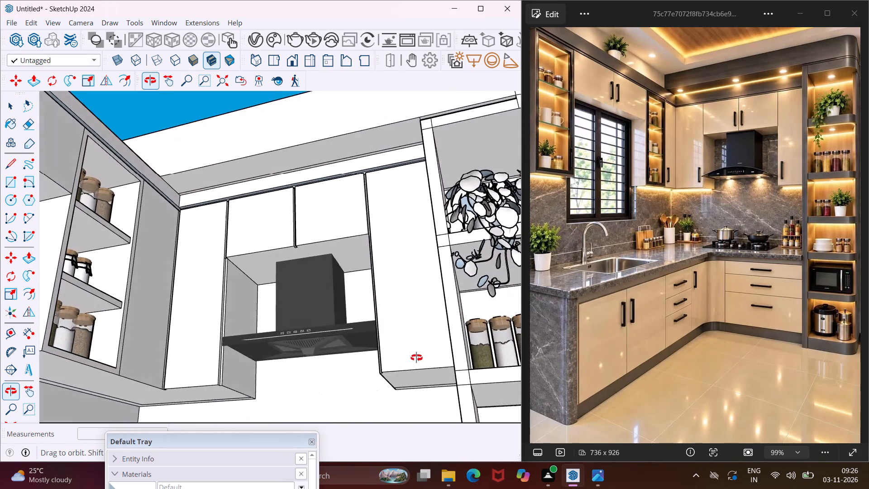
pyautogui.moveTo(416, 358); pyautogui.dragTo(426, 385, button='middle')
pyautogui.scroll(-4, 388, 359)
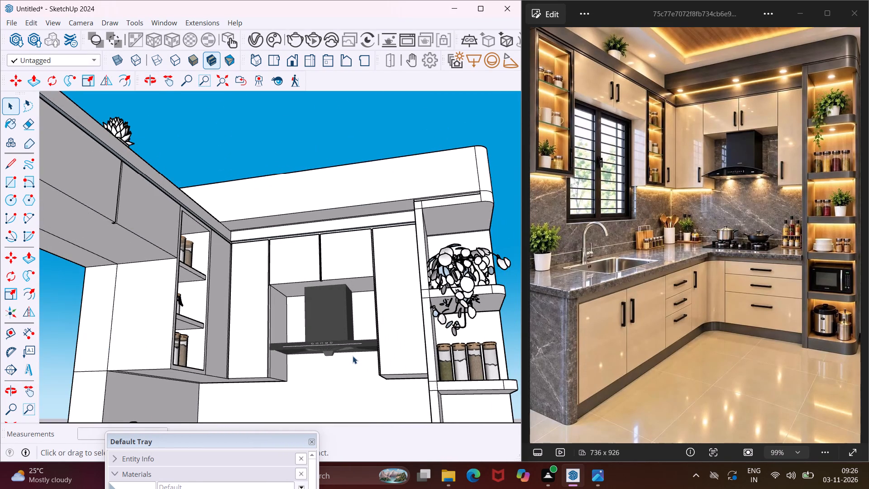
pyautogui.scroll(-4, 353, 356)
# Search 3D Warehouse for "window" models.
pyautogui.click(167, 20)
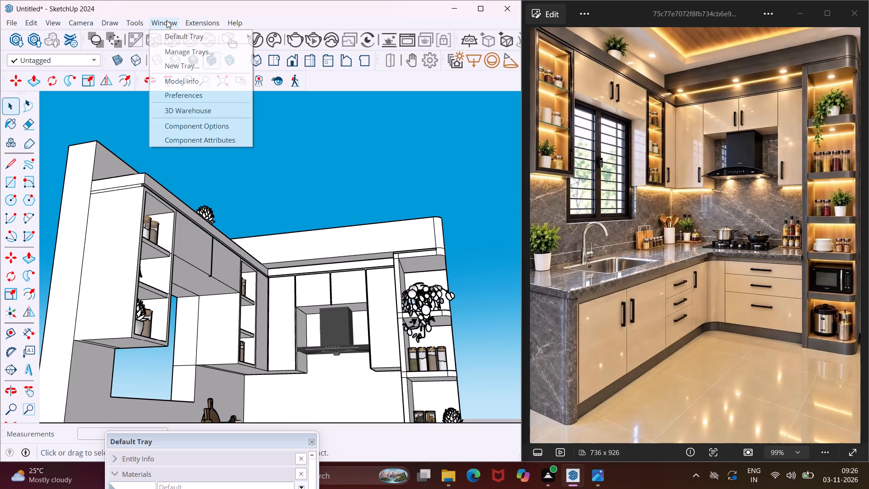
pyautogui.click(197, 111)
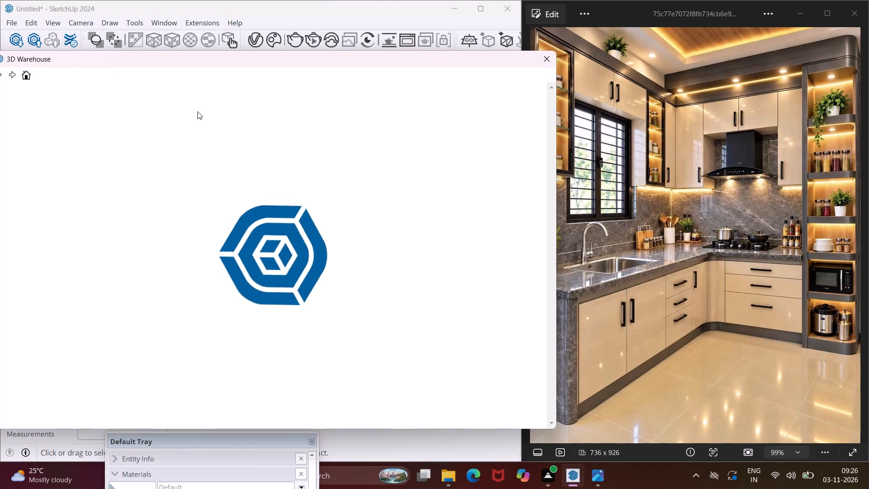
pyautogui.click(185, 101)
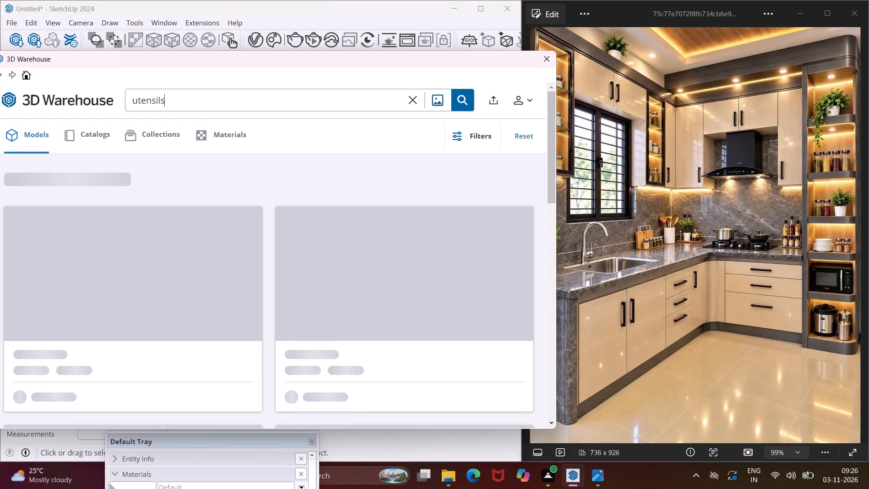
pyautogui.press('BackSpace')
pyautogui.press('BackSpace')
pyautogui.press('BackSpace')
pyautogui.press('BackSpace')
pyautogui.press('BackSpace')
pyautogui.press('BackSpace')
pyautogui.press('BackSpace')
pyautogui.press('BackSpace')
pyautogui.press('BackSpace')
pyautogui.press('BackSpace')
pyautogui.press('BackSpace')
pyautogui.press('BackSpace')
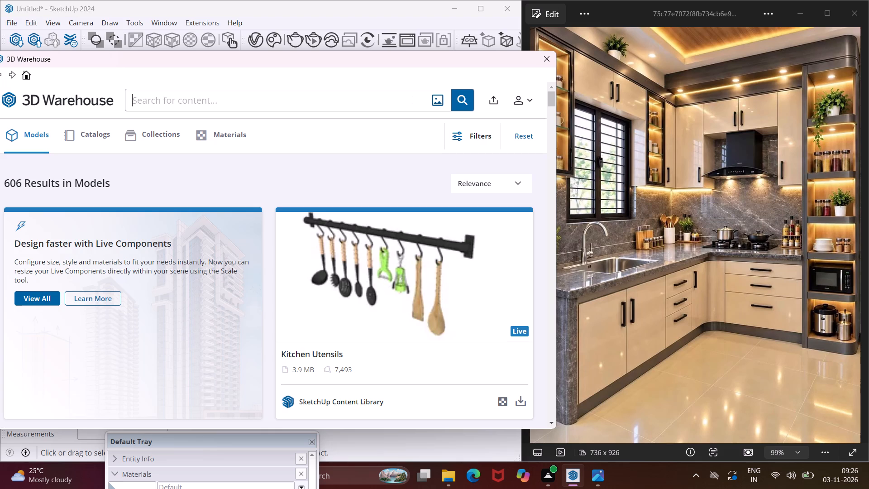
pyautogui.press('w')
pyautogui.write('ind')
pyautogui.press('o')
pyautogui.press('w')
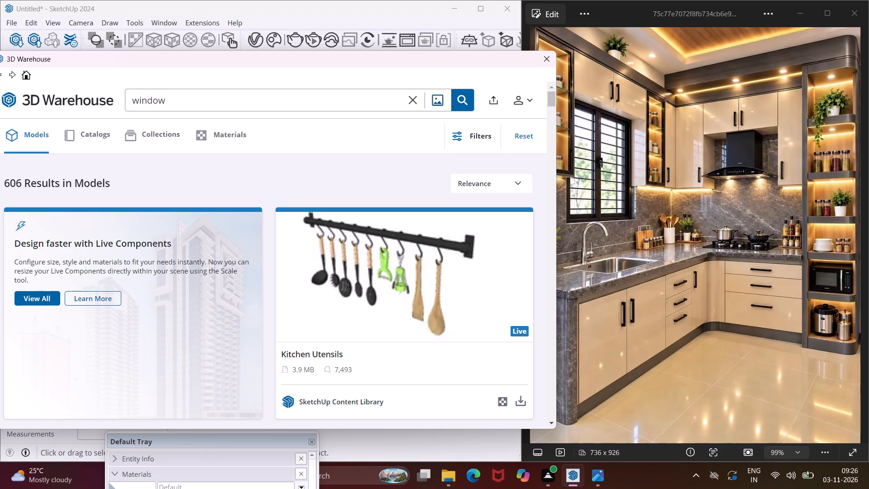
pyautogui.press('Return')
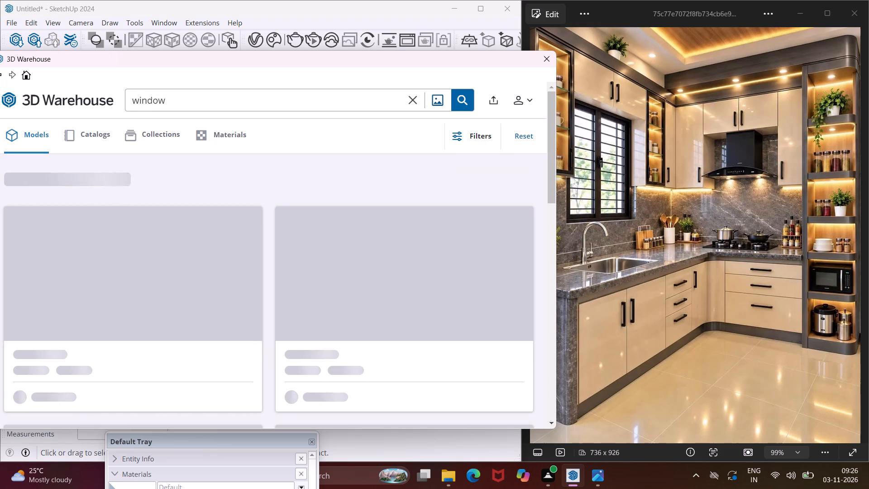
# Find the dark-framed, two-panel louvred "Windows" model among the search results and load it directly into the kitchen model.
pyautogui.scroll(-5, 236, 232)
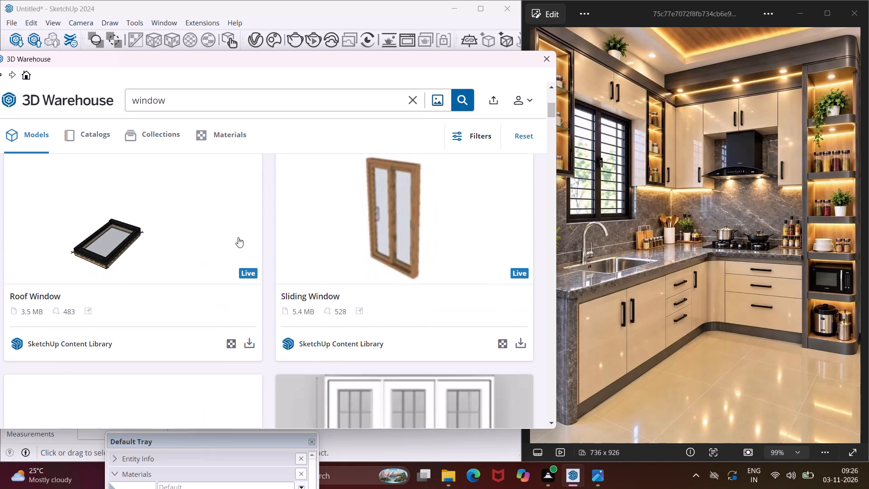
pyautogui.scroll(-10, 238, 237)
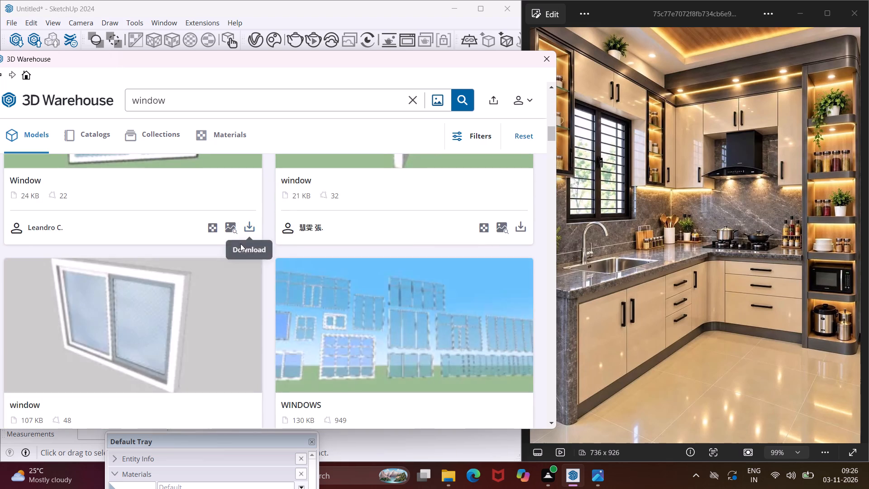
pyautogui.scroll(-14, 240, 244)
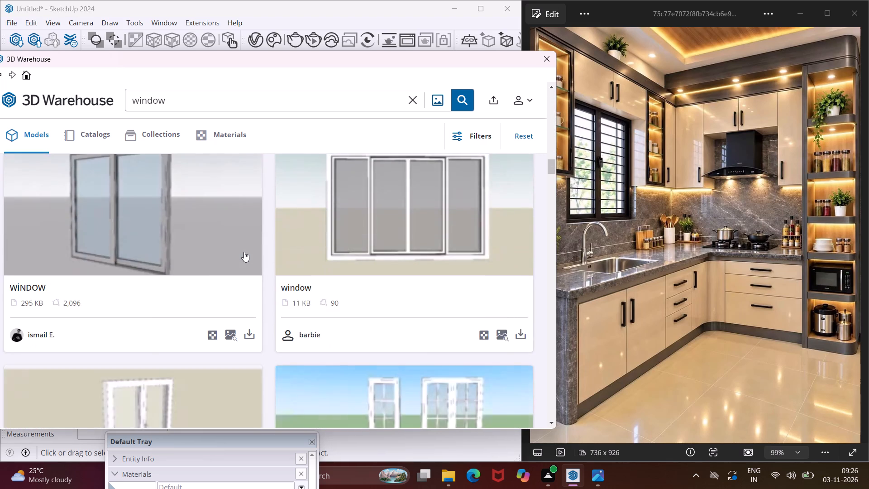
pyautogui.scroll(-18, 244, 252)
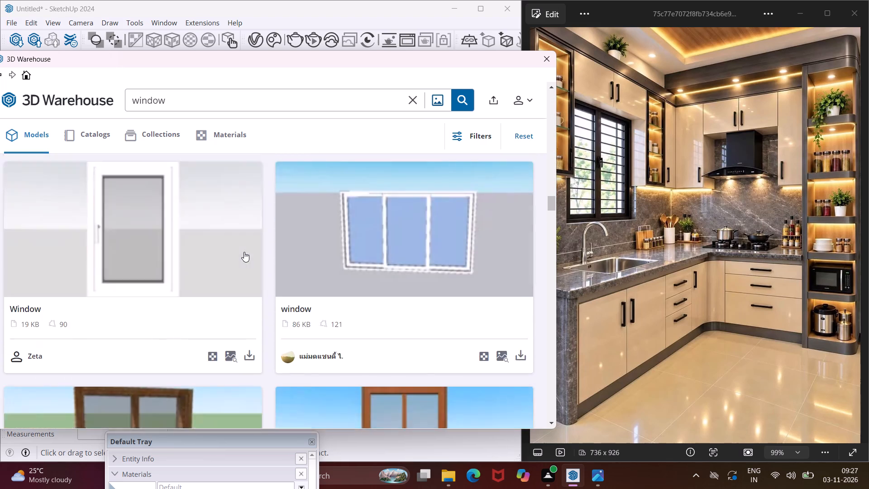
pyautogui.scroll(-12, 244, 252)
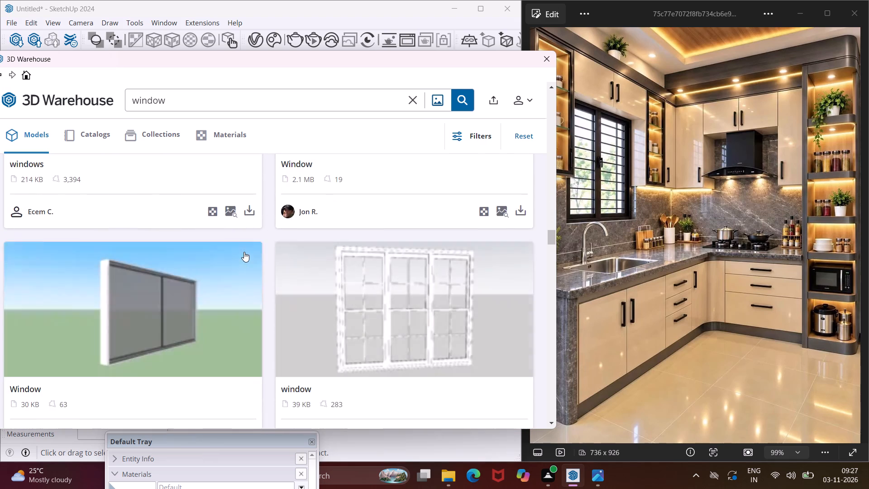
pyautogui.scroll(-14, 244, 252)
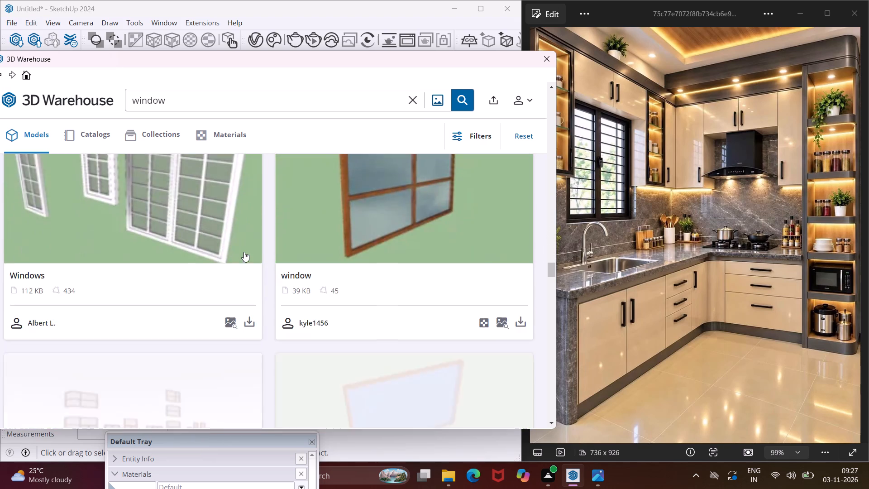
pyautogui.scroll(-9, 244, 252)
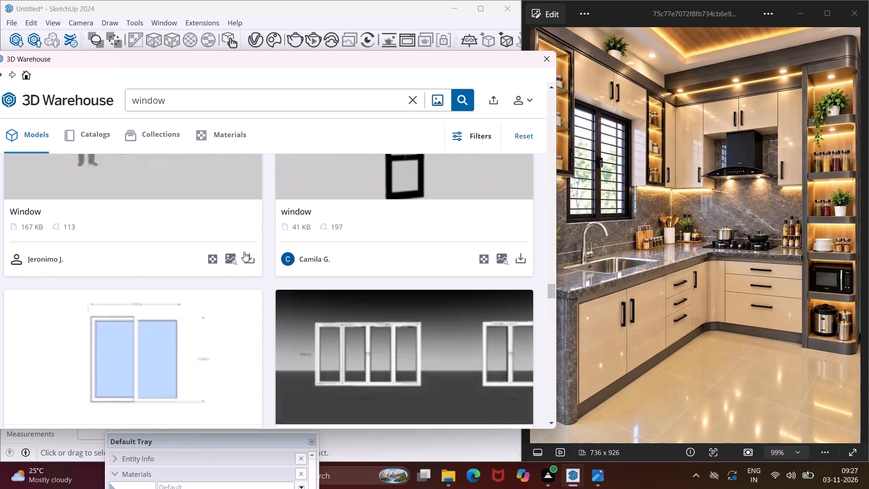
pyautogui.scroll(-12, 244, 252)
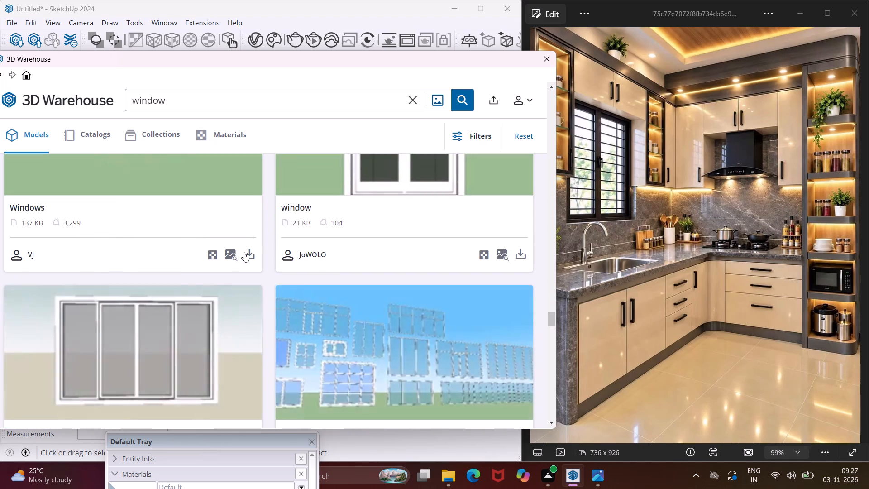
pyautogui.scroll(-12, 244, 252)
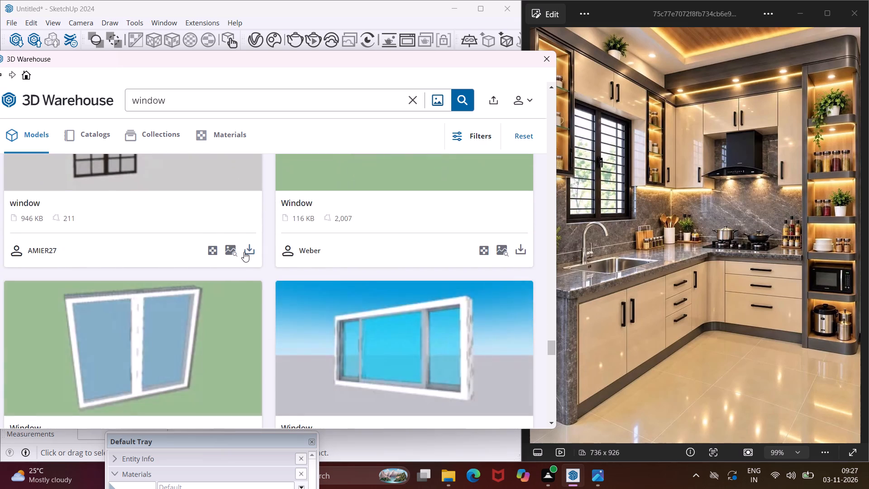
pyautogui.scroll(-11, 244, 252)
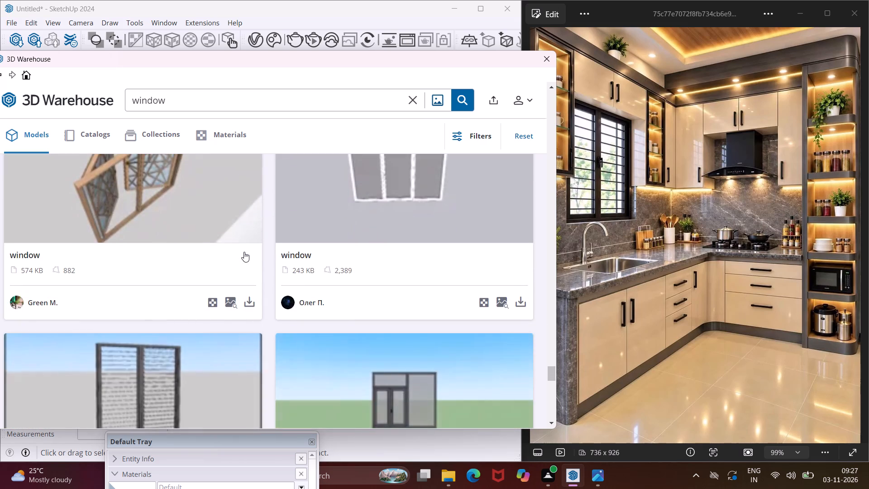
pyautogui.scroll(-5, 244, 252)
pyautogui.scroll(2, 244, 252)
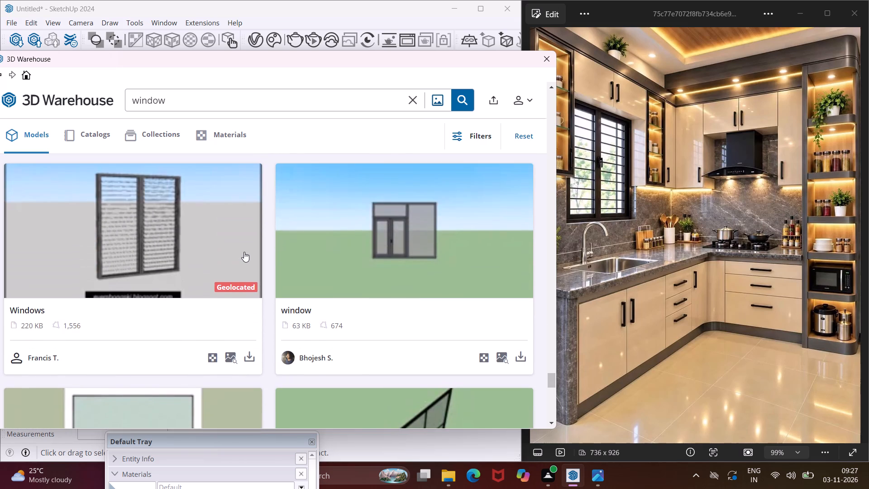
pyautogui.click(245, 355)
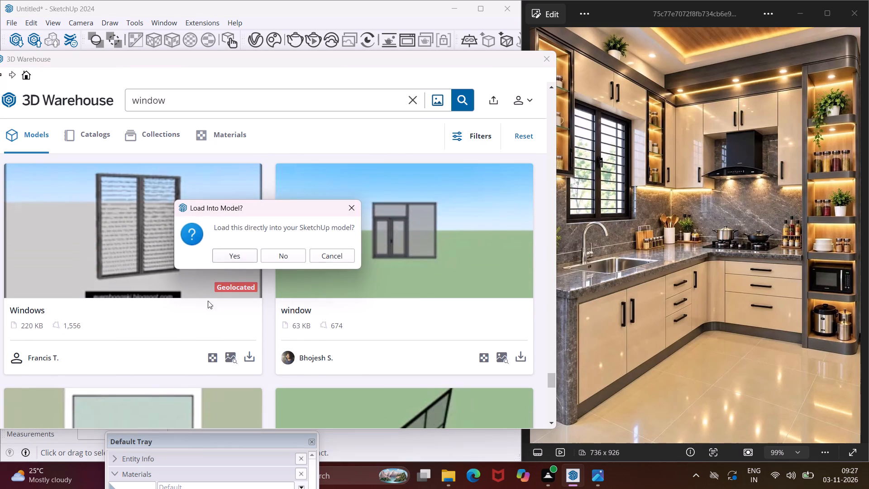
pyautogui.click(230, 258)
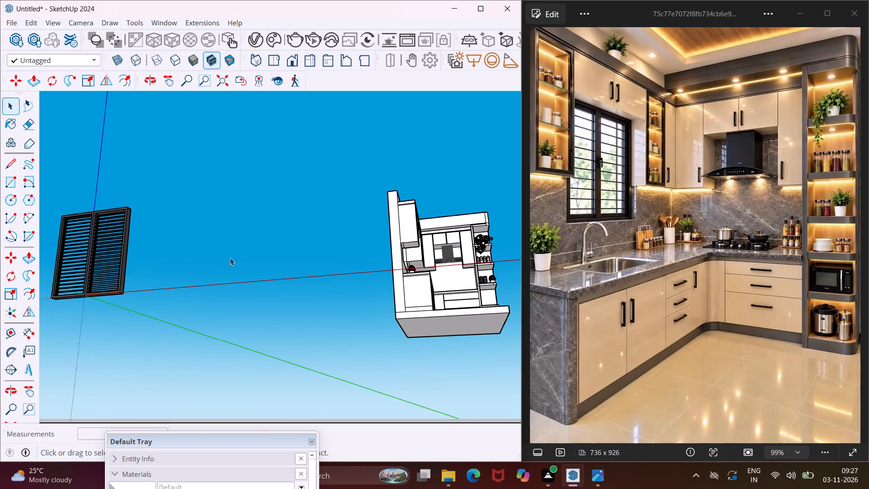
# Scale the imported louvred window uniformly to about 0.41 from its upper corner.
pyautogui.moveTo(101, 270); pyautogui.dragTo(103, 392, button='middle')
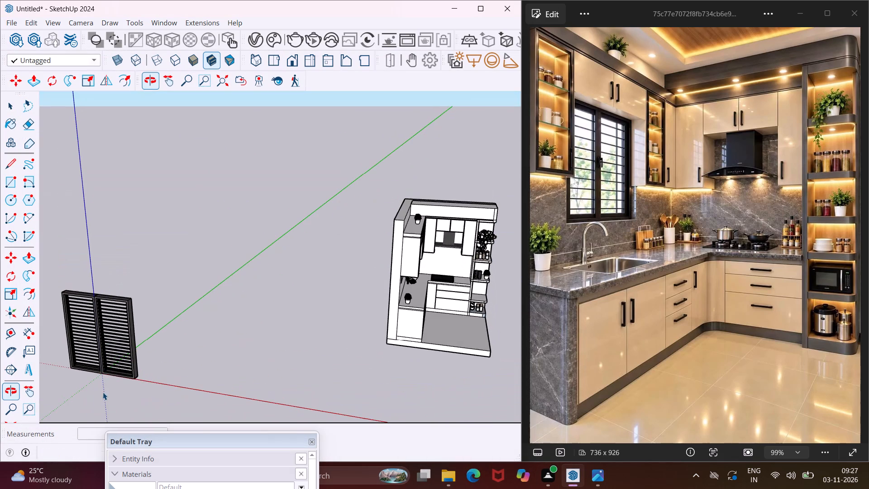
pyautogui.click(117, 345)
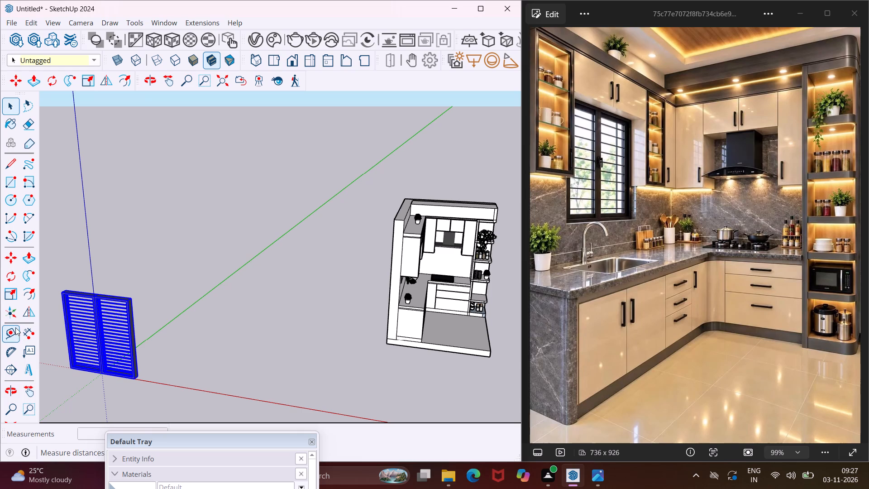
pyautogui.click(13, 296)
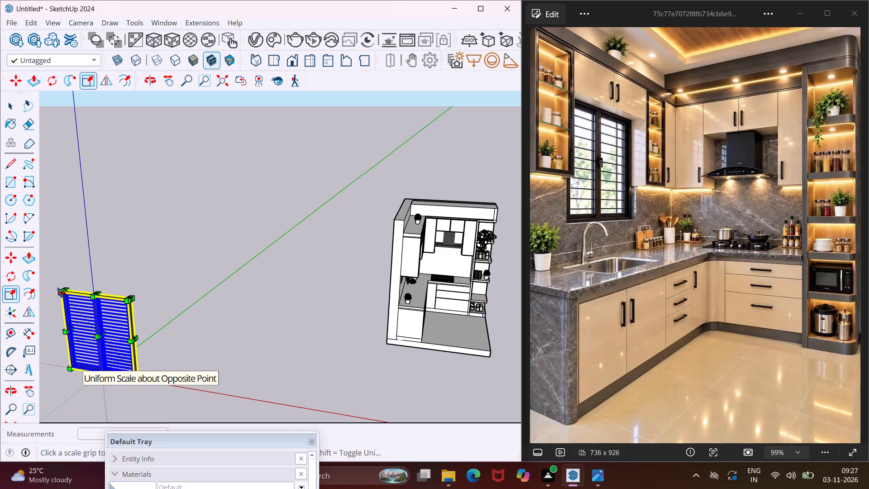
pyautogui.click(60, 292)
pyautogui.click(109, 341)
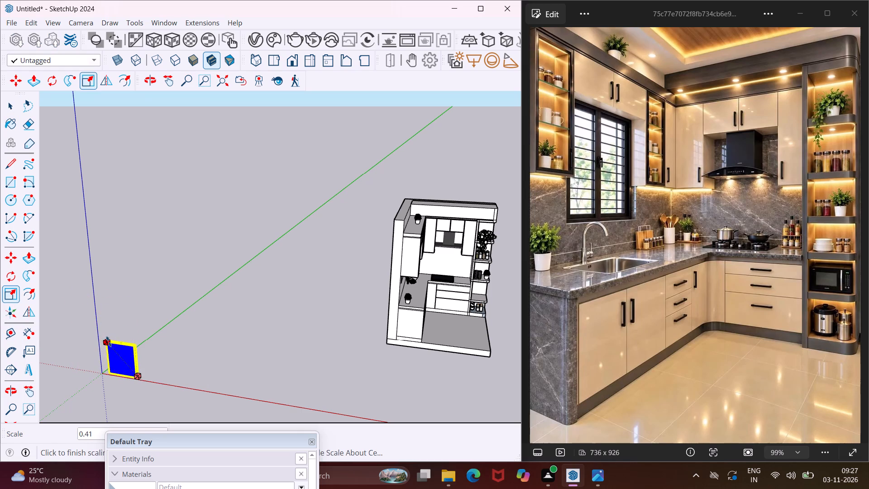
# Rotate the scaled louvred window 90 degrees about the vertical axis.
pyautogui.click(11, 279)
pyautogui.click(166, 374)
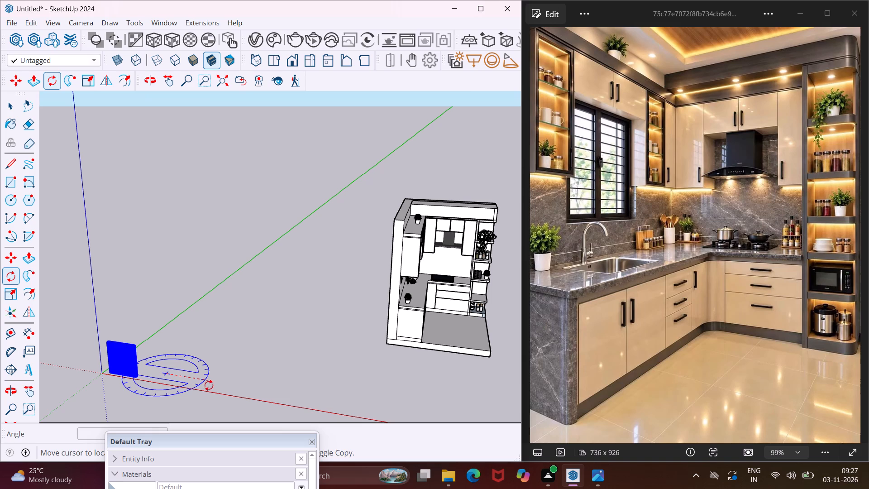
pyautogui.click(211, 387)
pyautogui.click(198, 344)
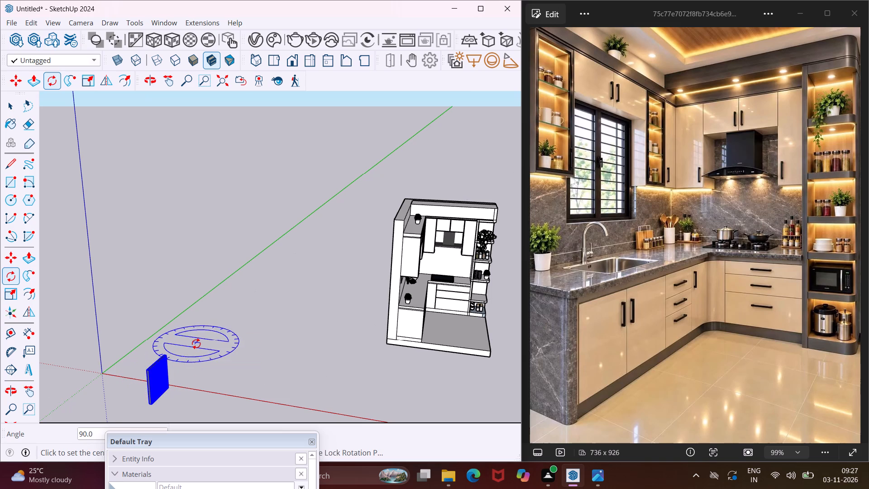
# Move the louvred window by its lower corner onto the lower corner of the wall opening between the open-shelf cabinets.
pyautogui.press('m')
pyautogui.scroll(5, 143, 402)
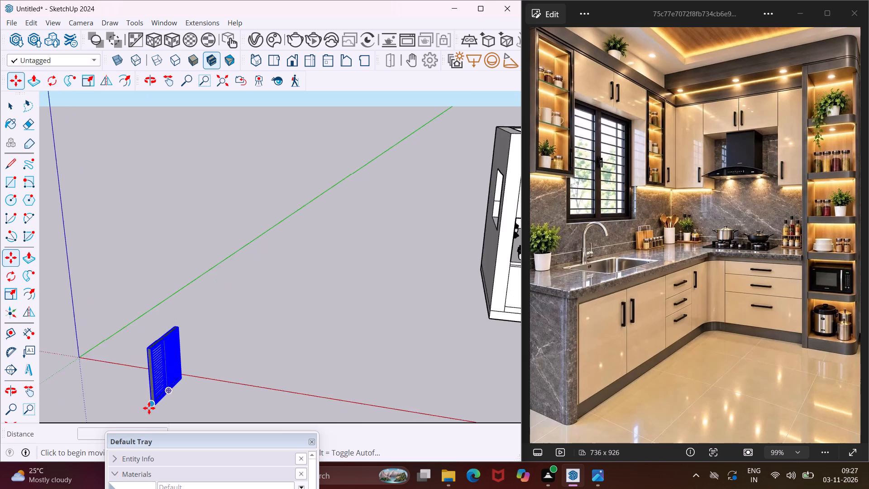
pyautogui.scroll(10, 149, 408)
pyautogui.click(157, 402)
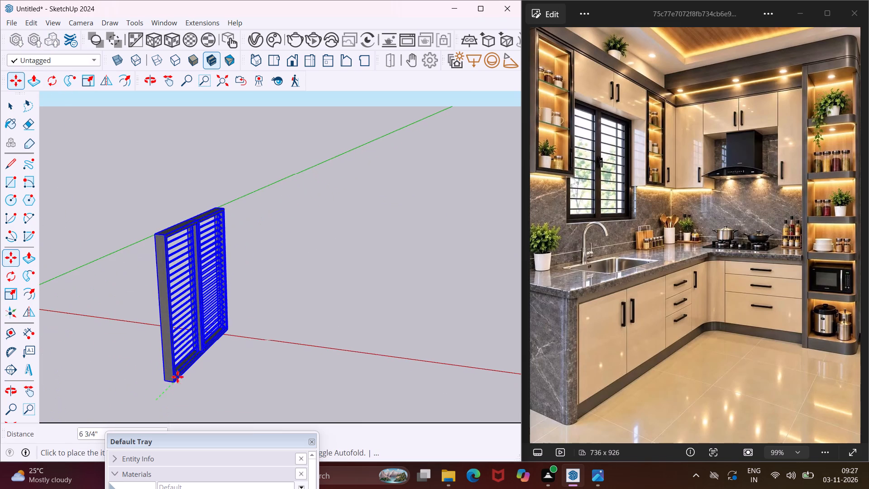
pyautogui.moveTo(190, 336); pyautogui.dragTo(90, 384, button='middle')
pyautogui.scroll(-13, 99, 361)
pyautogui.scroll(-10, 106, 359)
pyautogui.moveTo(266, 326); pyautogui.dragTo(209, 326, button='middle')
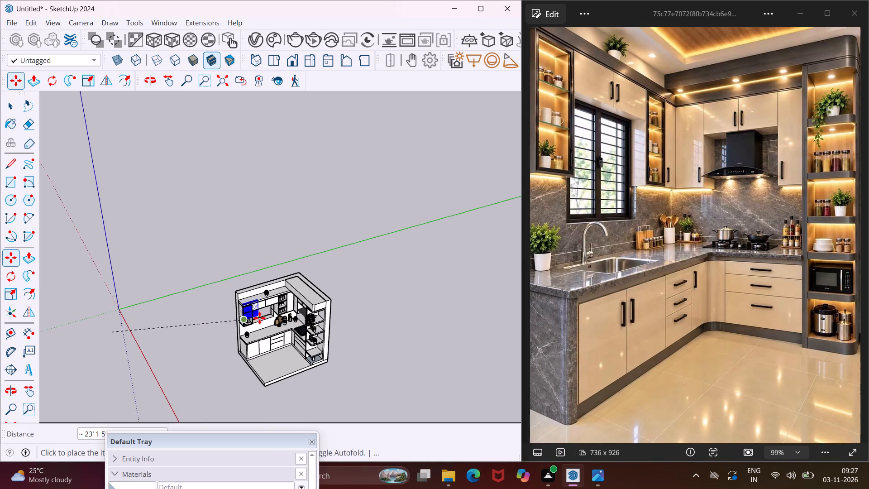
pyautogui.scroll(9, 262, 318)
pyautogui.moveTo(263, 318); pyautogui.dragTo(168, 331, button='middle')
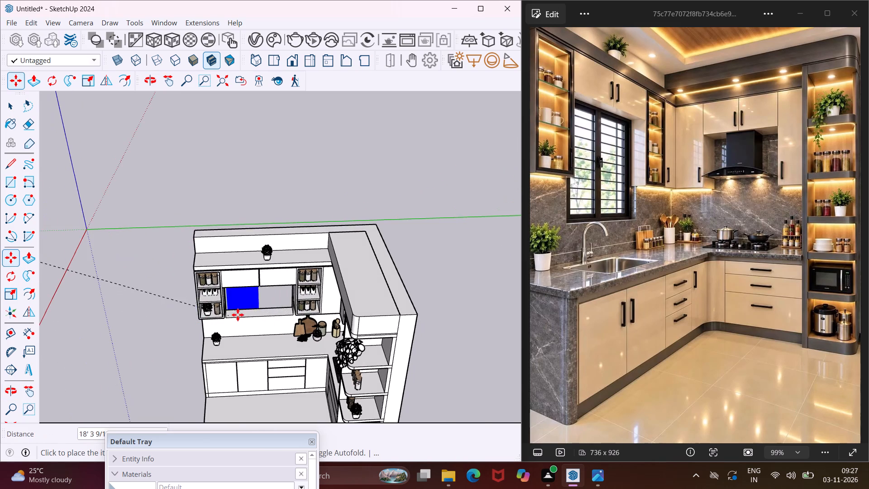
pyautogui.scroll(13, 238, 315)
pyautogui.moveTo(224, 318); pyautogui.dragTo(206, 291, button='middle')
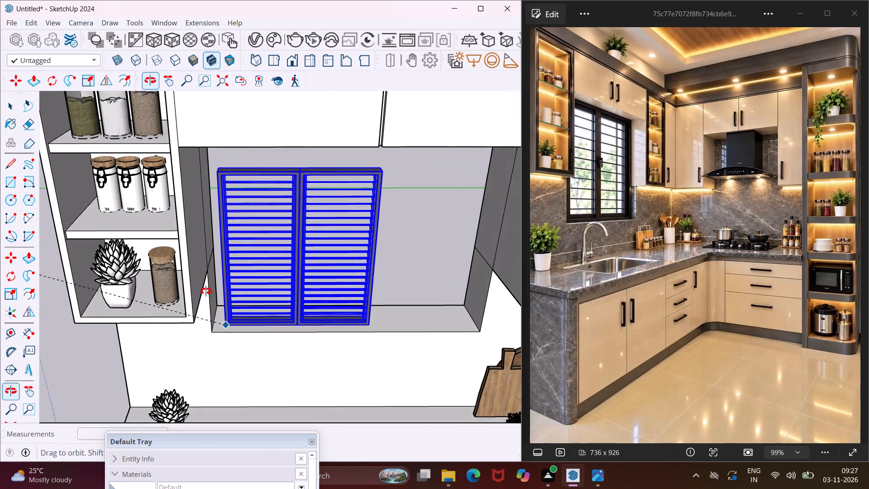
pyautogui.moveTo(206, 291); pyautogui.dragTo(205, 291, button='middle')
pyautogui.scroll(4, 218, 321)
pyautogui.click(218, 321)
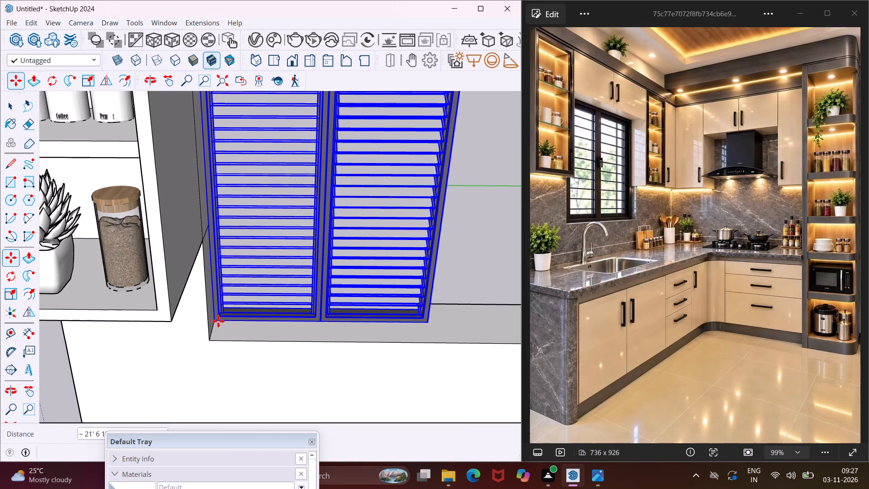
# Scale the louvred window's width by about 1.84 so it spans the wall opening.
pyautogui.scroll(-8, 234, 318)
pyautogui.moveTo(235, 317); pyautogui.dragTo(258, 245, button='middle')
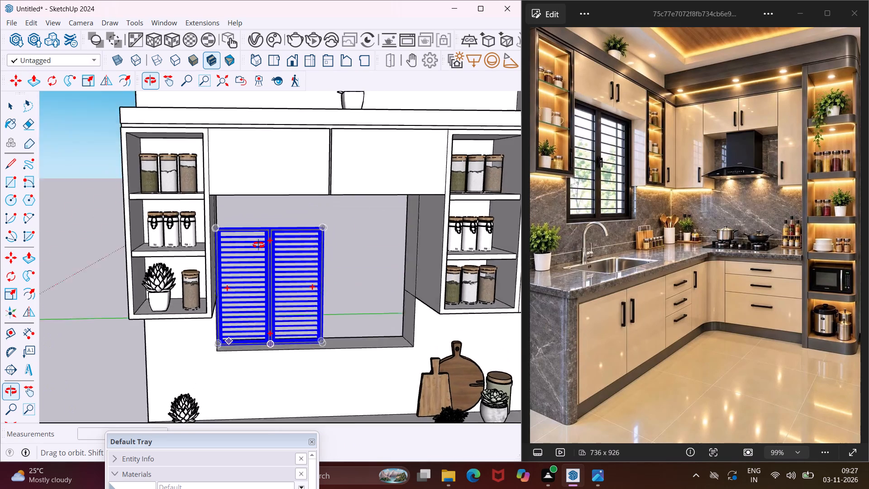
pyautogui.moveTo(258, 245); pyautogui.dragTo(272, 218, button='middle')
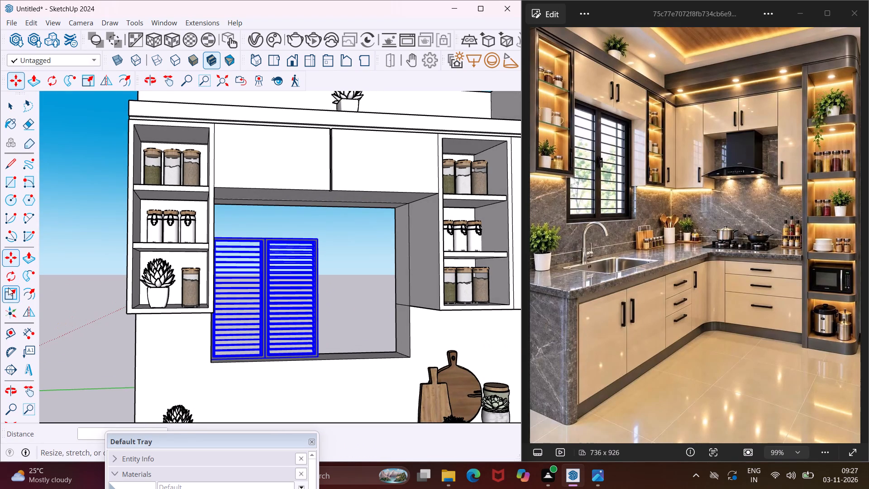
pyautogui.click(9, 288)
pyautogui.scroll(2, 314, 290)
pyautogui.scroll(1, 321, 230)
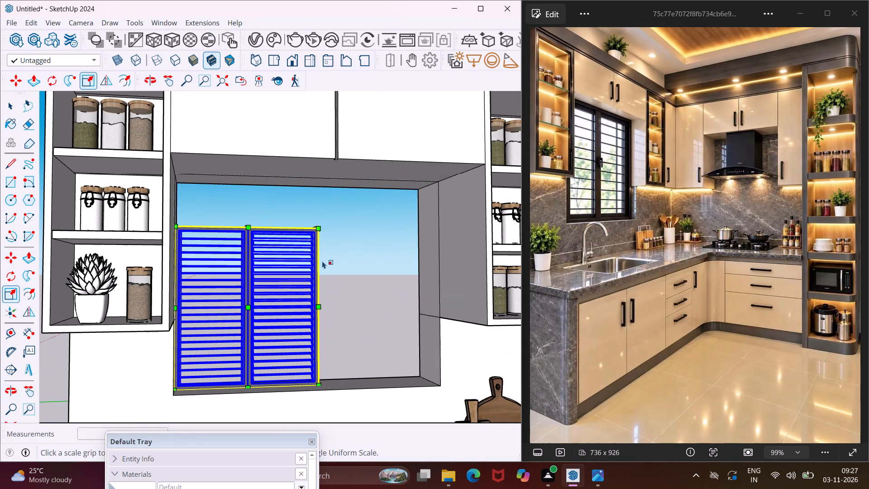
pyautogui.moveTo(319, 297); pyautogui.dragTo(254, 331, button='middle')
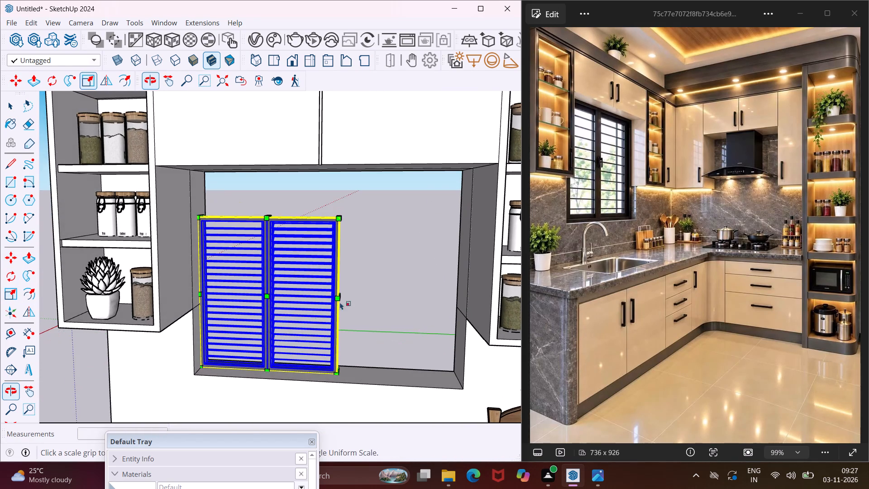
pyautogui.scroll(13, 350, 294)
pyautogui.moveTo(329, 297); pyautogui.dragTo(321, 302, button='middle')
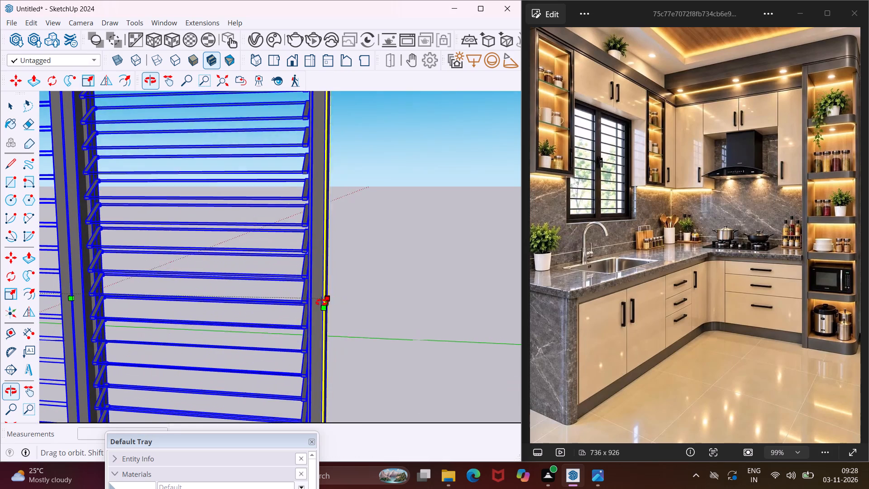
pyautogui.moveTo(321, 302); pyautogui.dragTo(321, 304, button='middle')
pyautogui.click(322, 302)
pyautogui.scroll(-5, 344, 297)
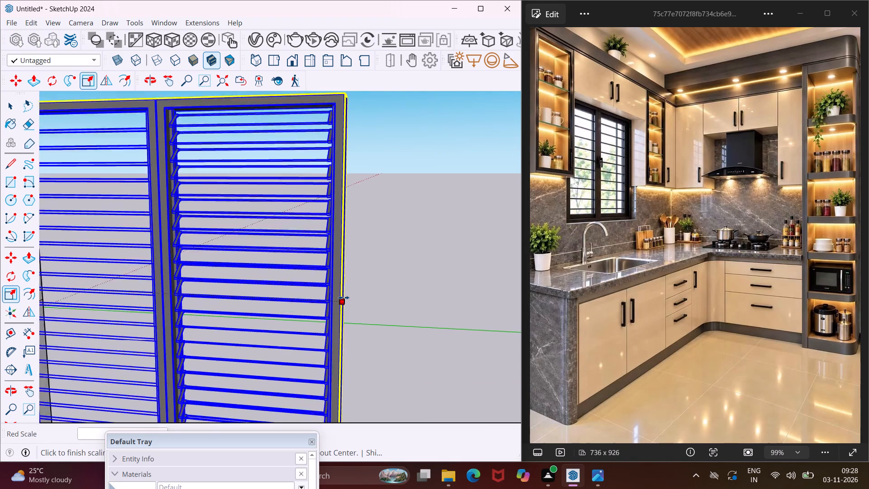
pyautogui.scroll(-4, 344, 297)
pyautogui.moveTo(344, 297); pyautogui.dragTo(402, 306, button='middle')
pyautogui.scroll(-3, 402, 306)
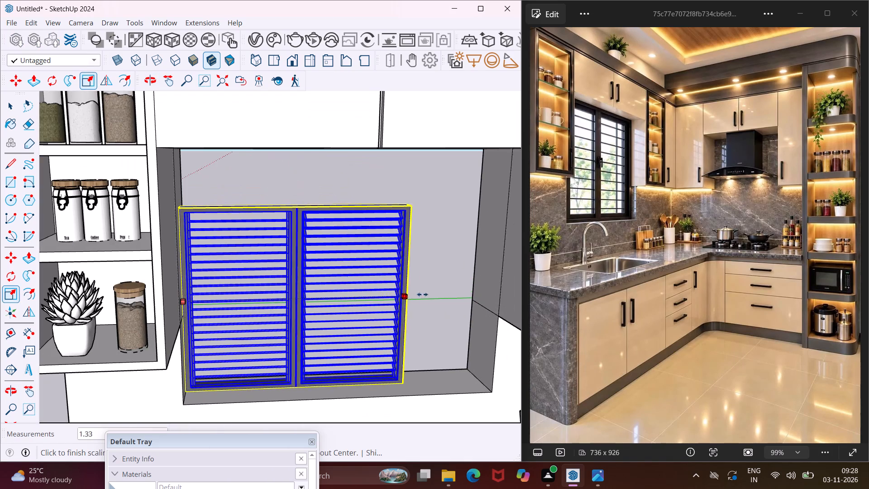
pyautogui.click(495, 252)
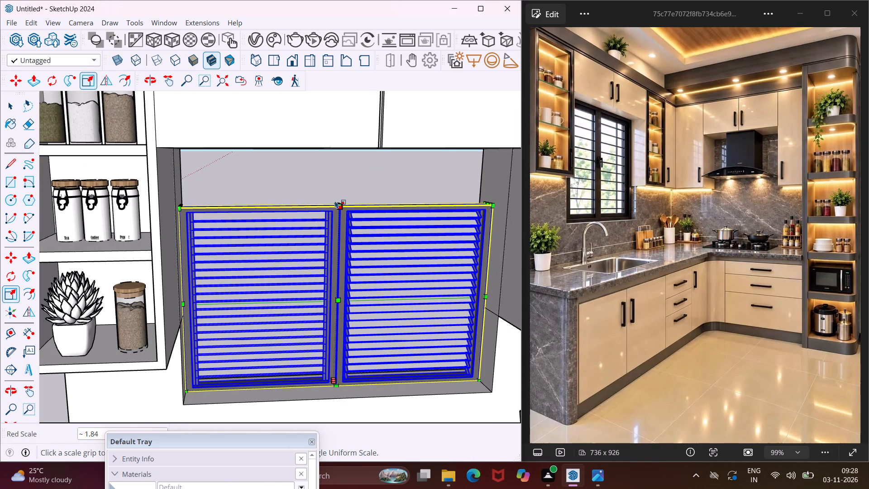
# Scale the louvred window's height upward to the top edge of the wall opening and deselect it.
pyautogui.scroll(7, 325, 201)
pyautogui.moveTo(349, 215); pyautogui.dragTo(361, 238, button='middle')
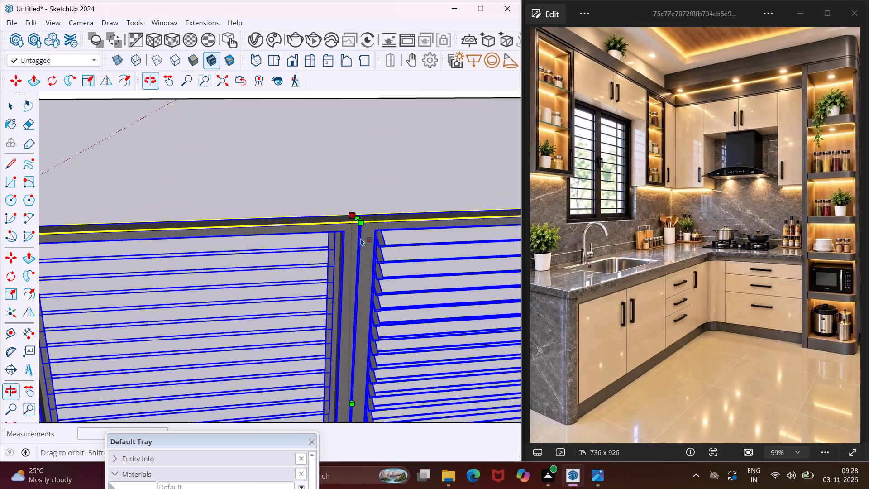
pyautogui.scroll(3, 359, 230)
pyautogui.click(356, 213)
pyautogui.scroll(-3, 354, 193)
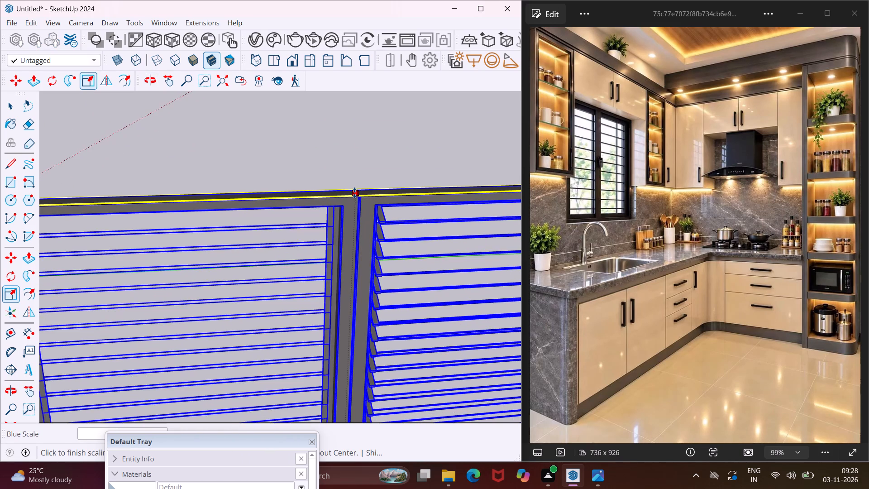
pyautogui.scroll(-9, 354, 193)
pyautogui.moveTo(354, 193); pyautogui.dragTo(349, 124, button='middle')
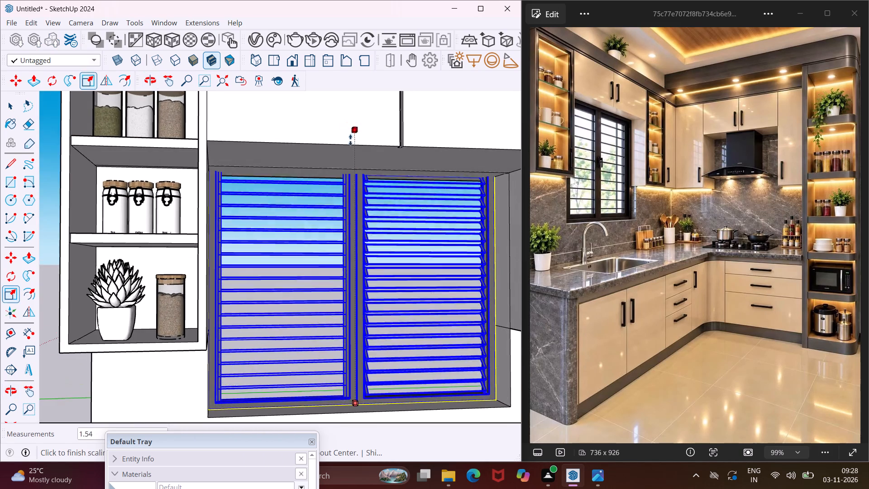
pyautogui.click(333, 169)
pyautogui.scroll(-3, 309, 244)
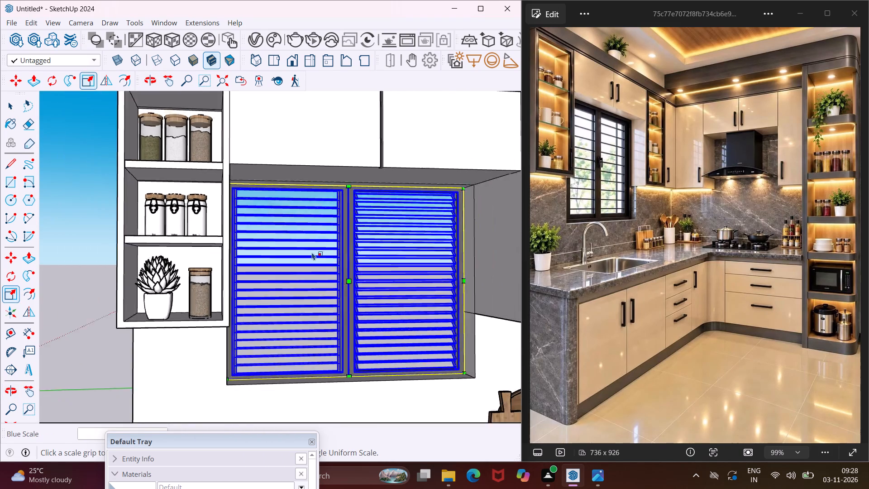
pyautogui.scroll(-2, 312, 252)
pyautogui.press('Escape')
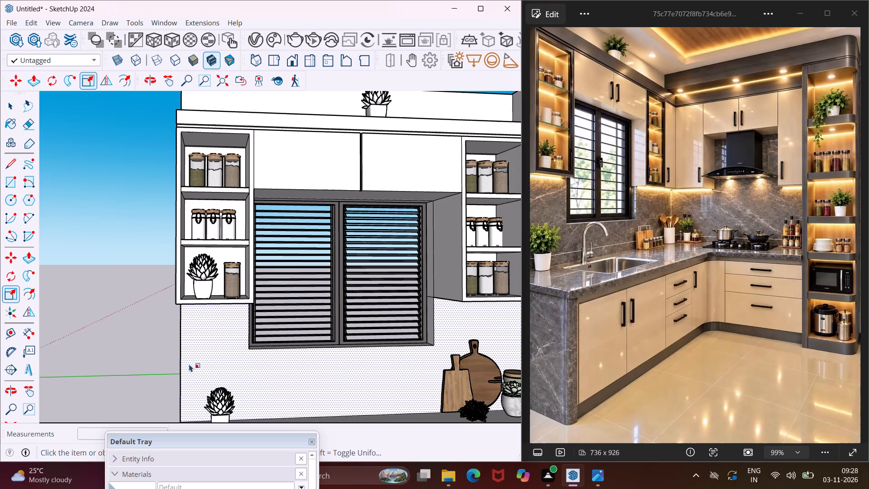
pyautogui.press('space')
# Search the downloaded Chaos Cosmos assets for "sink".
pyautogui.moveTo(158, 342); pyautogui.dragTo(331, 400, button='middle')
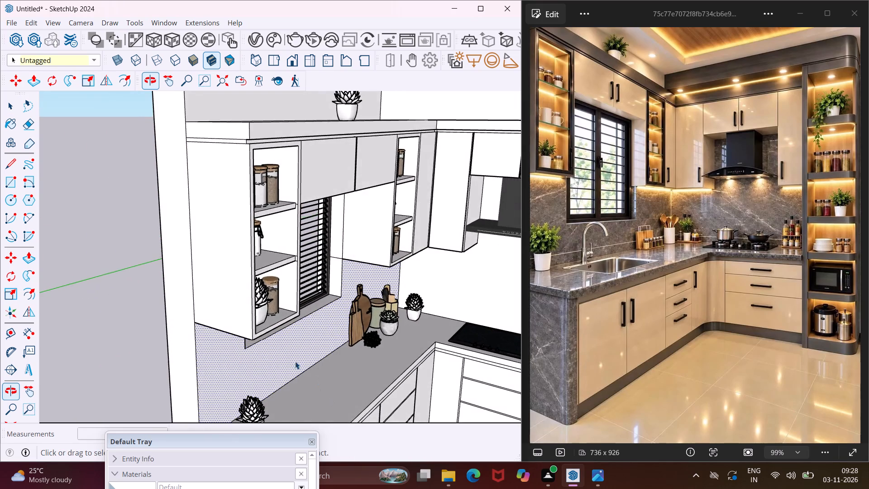
pyautogui.scroll(-10, 282, 359)
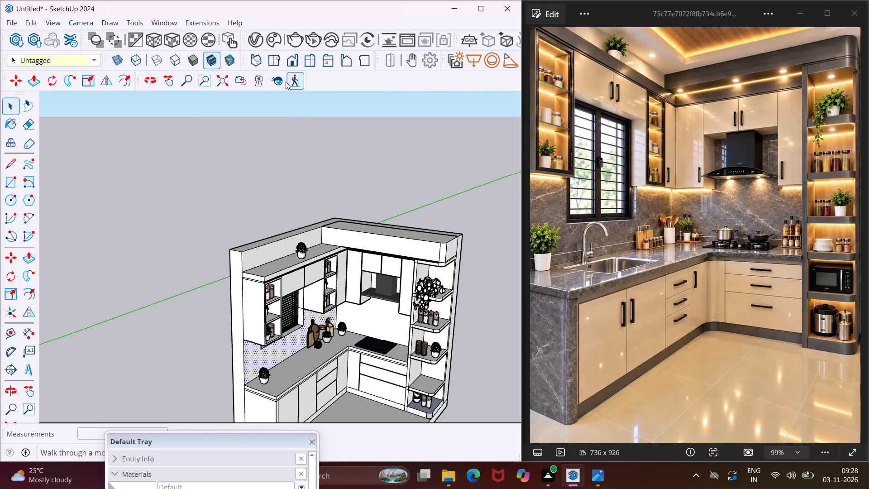
pyautogui.click(268, 43)
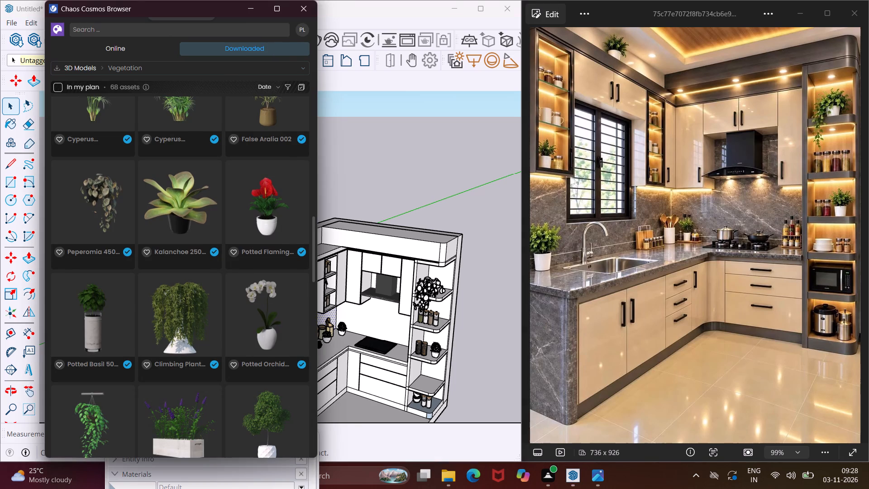
pyautogui.click(169, 33)
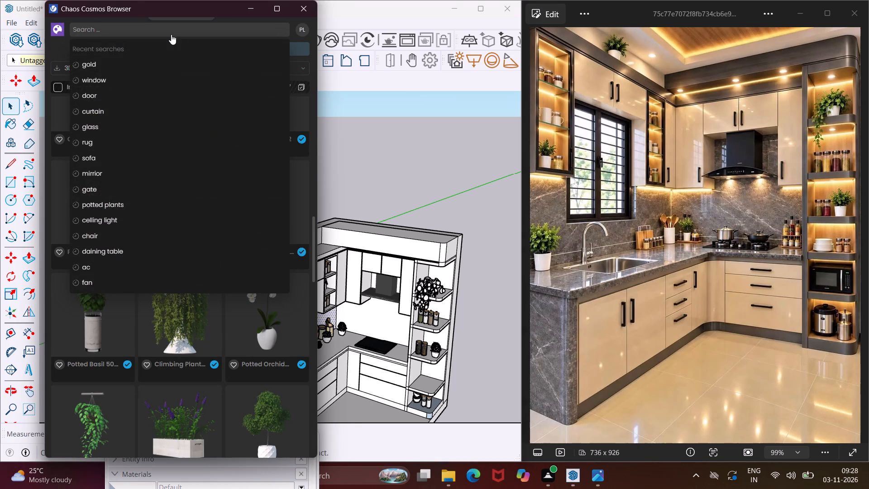
pyautogui.write('sin')
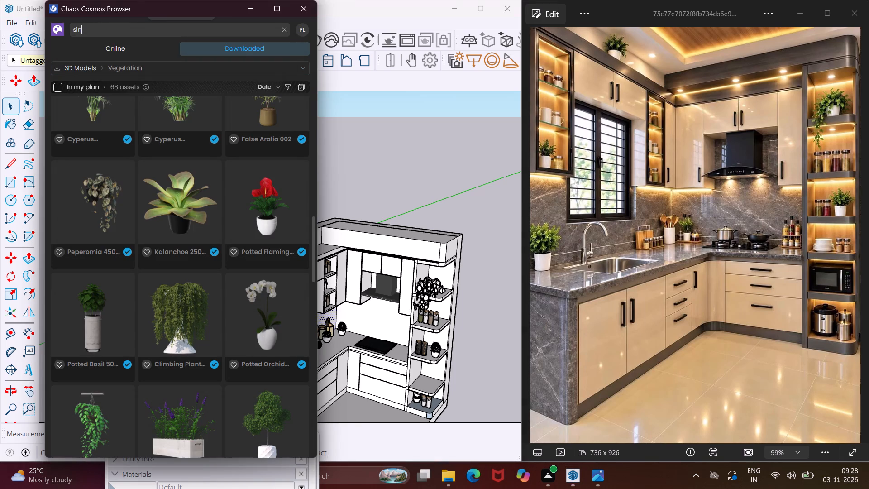
pyautogui.press('k')
pyautogui.press('Return')
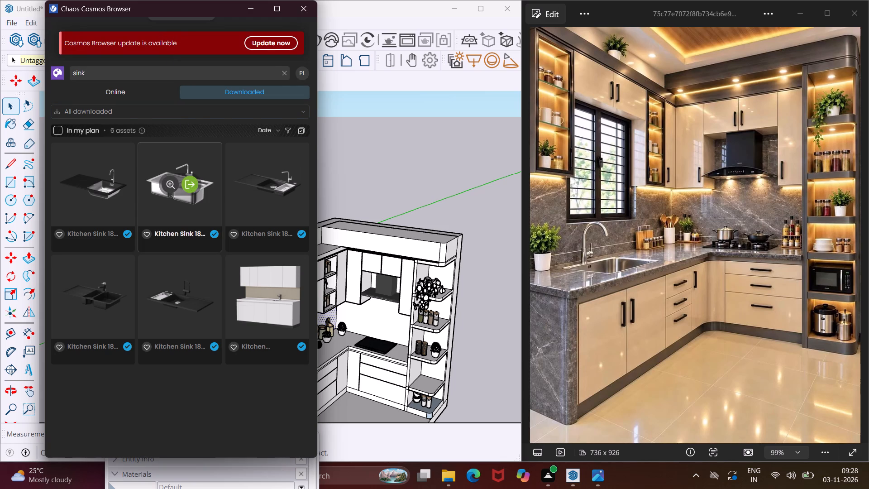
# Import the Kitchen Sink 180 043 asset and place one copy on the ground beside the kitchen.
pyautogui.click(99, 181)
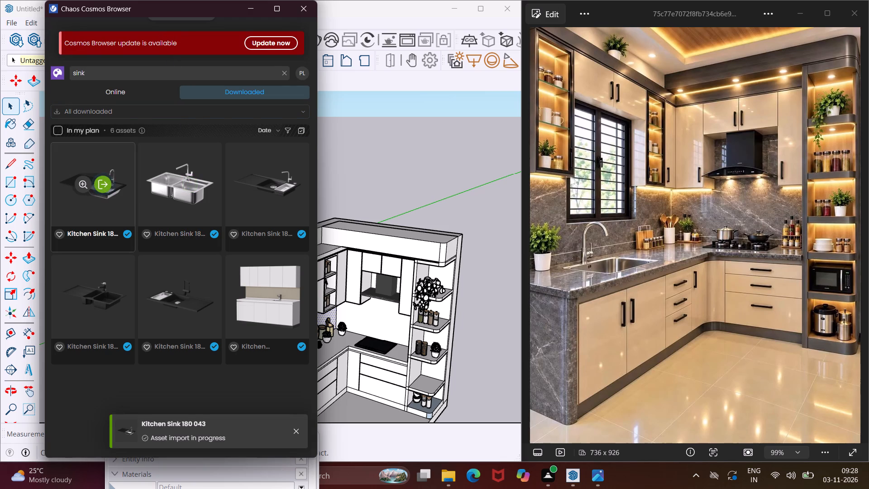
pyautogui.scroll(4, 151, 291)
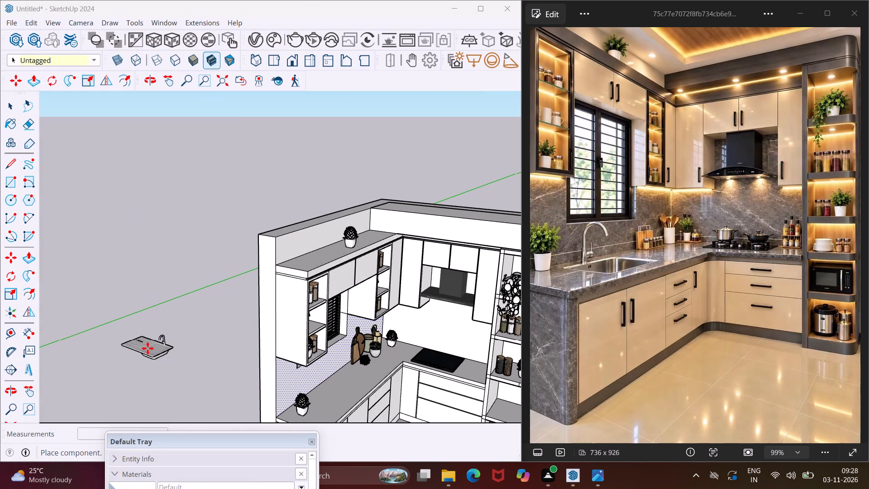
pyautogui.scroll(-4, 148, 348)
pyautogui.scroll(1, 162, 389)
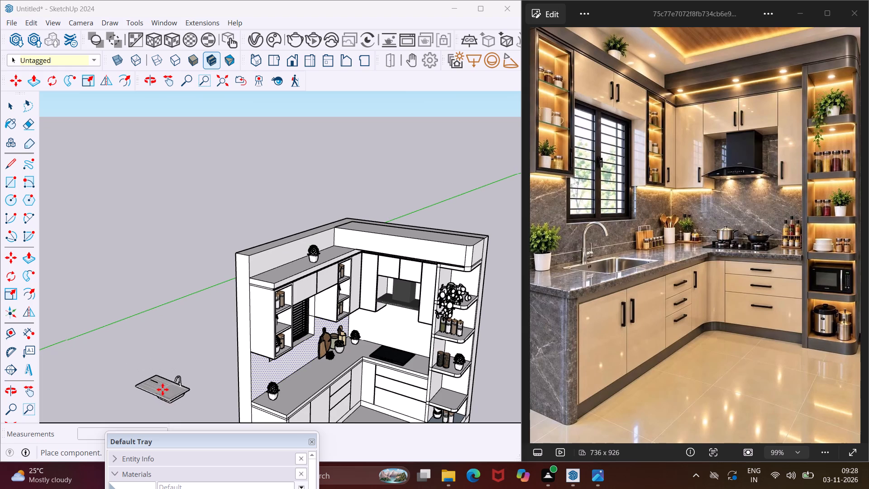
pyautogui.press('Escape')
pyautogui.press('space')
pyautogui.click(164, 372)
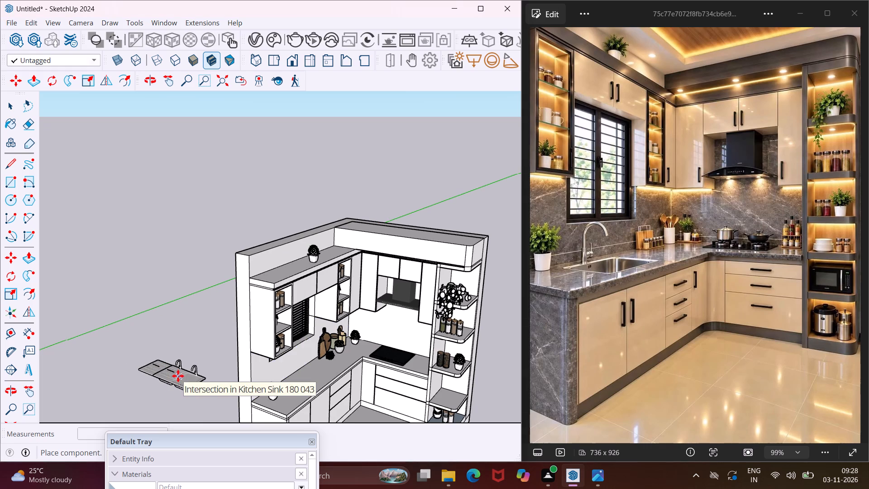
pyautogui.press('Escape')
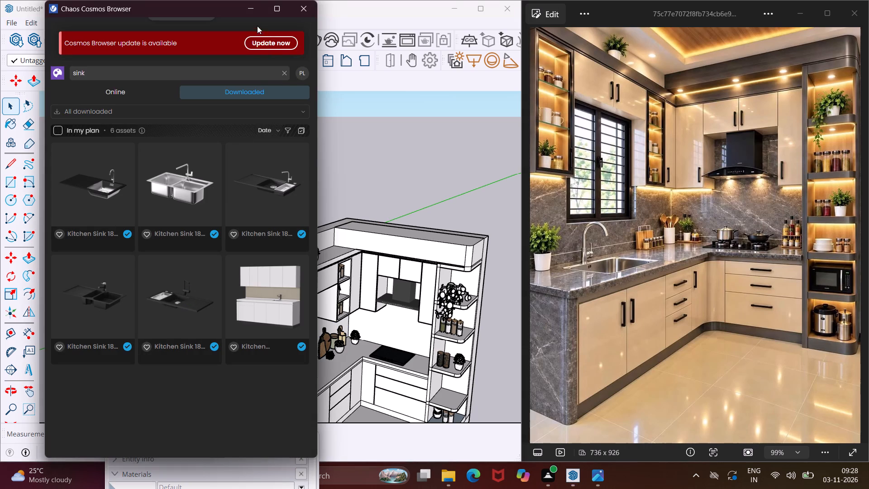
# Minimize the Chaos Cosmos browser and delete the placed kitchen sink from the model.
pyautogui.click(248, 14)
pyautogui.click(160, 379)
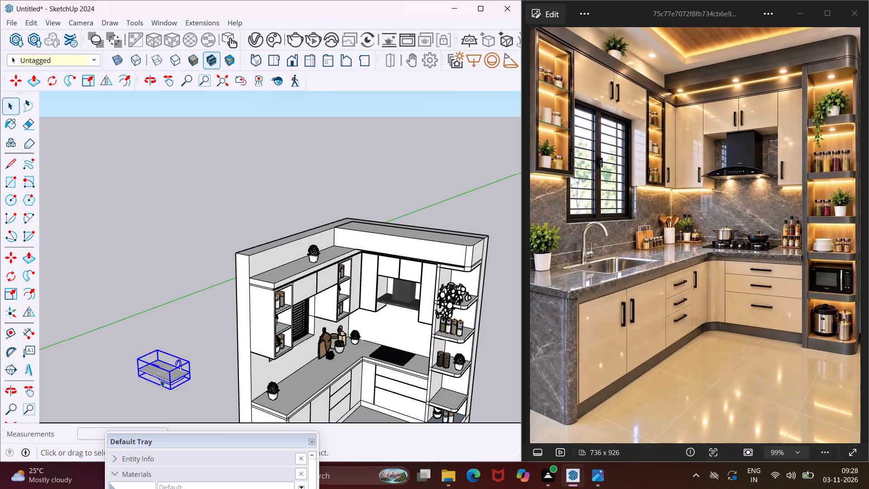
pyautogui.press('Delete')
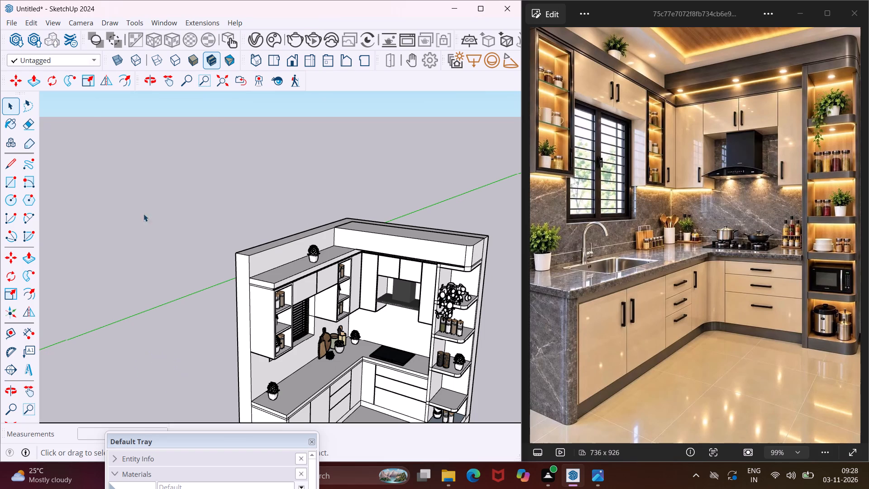
# Search the 3D Warehouse models for "sink", replacing the earlier search term.
pyautogui.click(168, 20)
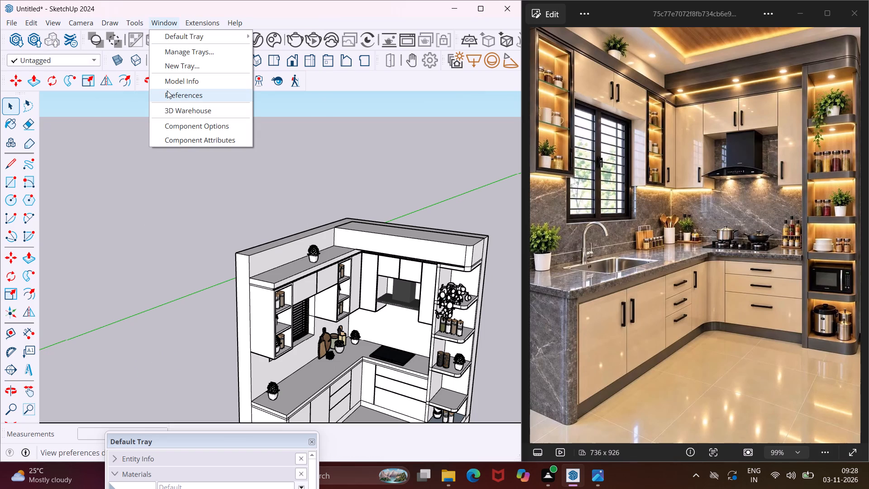
pyautogui.click(167, 109)
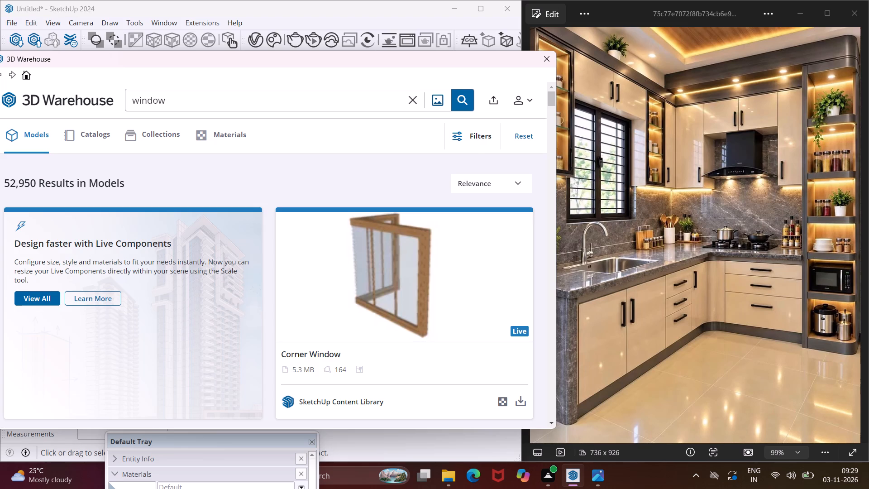
pyautogui.click(167, 103)
pyautogui.press('BackSpace')
pyautogui.press('BackSpace')
pyautogui.press('BackSpace')
pyautogui.press('BackSpace')
pyautogui.press('BackSpace')
pyautogui.press('BackSpace')
pyautogui.press('BackSpace')
pyautogui.press('BackSpace')
pyautogui.press('BackSpace')
pyautogui.press('BackSpace')
pyautogui.press('BackSpace')
pyautogui.press('BackSpace')
pyautogui.press('BackSpace')
pyautogui.press('s')
pyautogui.write('in')
pyautogui.press('k')
pyautogui.press('Return')
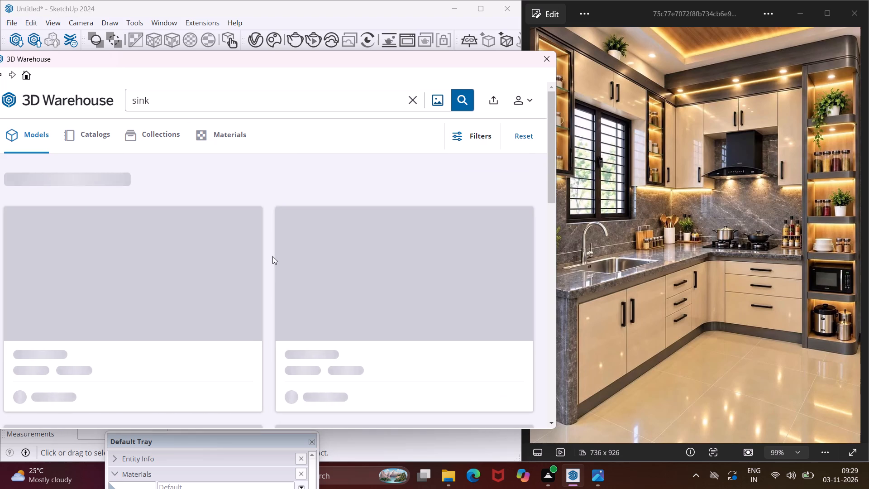
# Load the 3.3 MB geolocated single-bowl sink with the spring-neck faucet directly into the model.
pyautogui.scroll(-5, 286, 290)
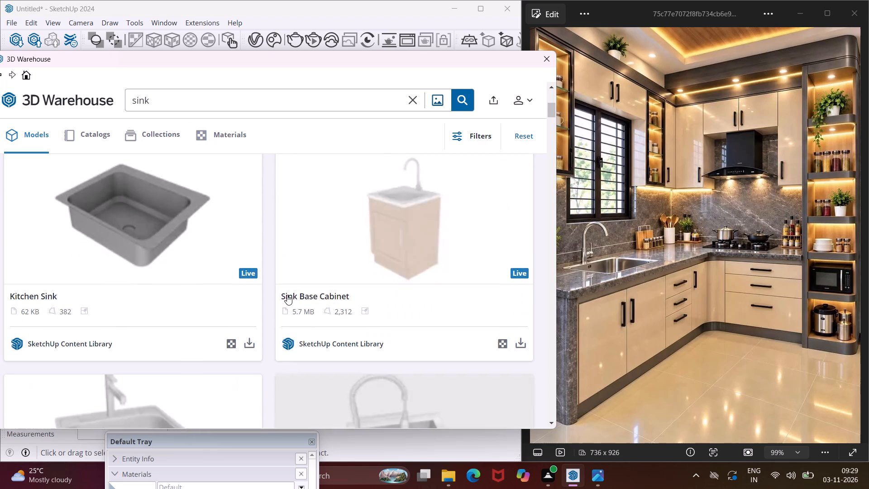
pyautogui.scroll(-3, 287, 295)
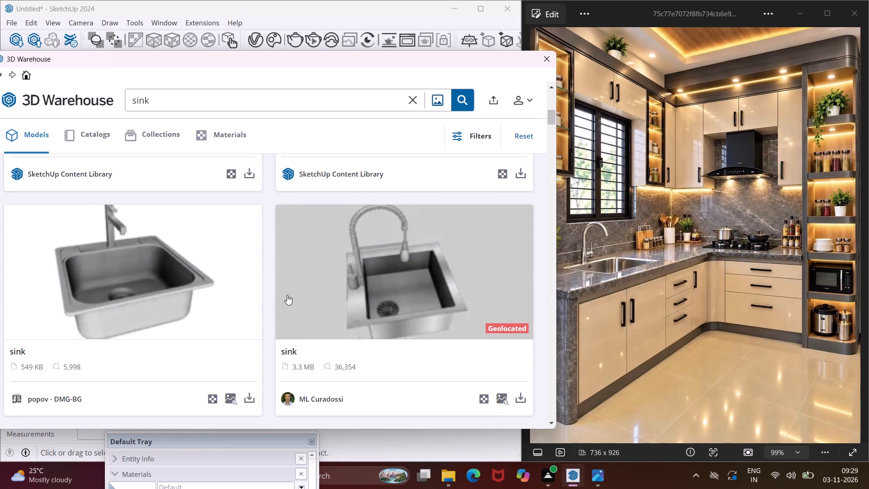
pyautogui.scroll(-1, 287, 295)
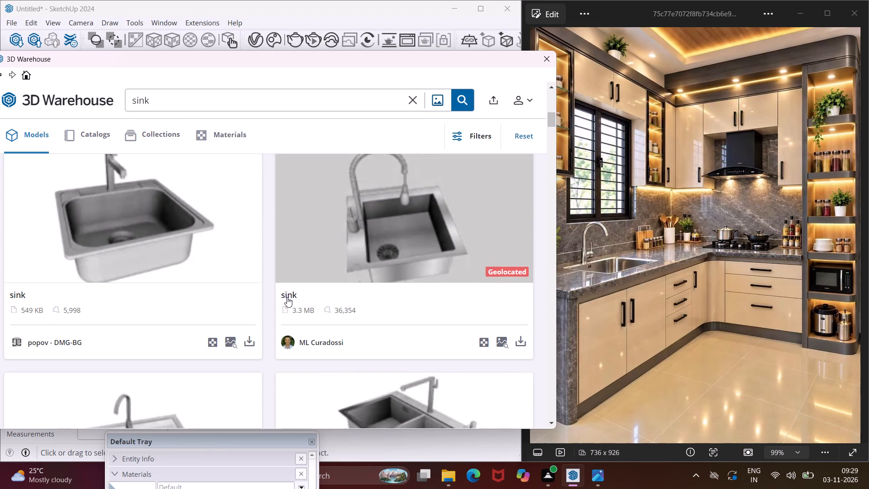
pyautogui.scroll(-1, 287, 297)
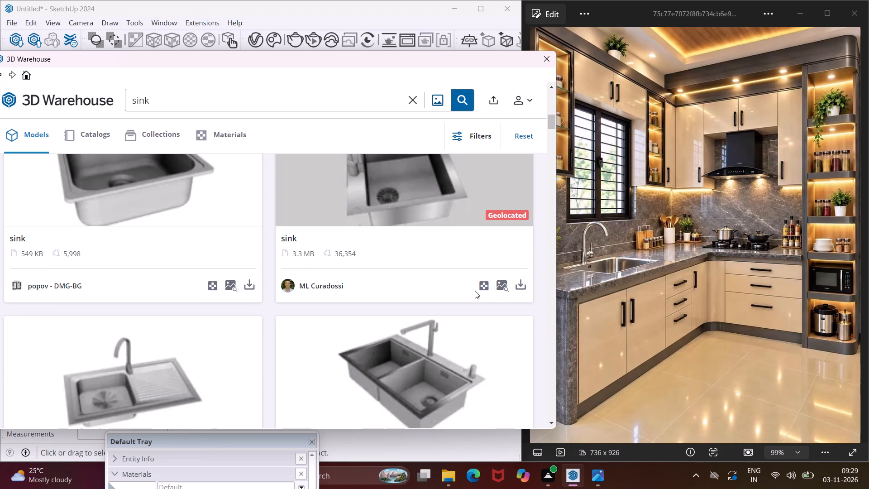
pyautogui.click(519, 289)
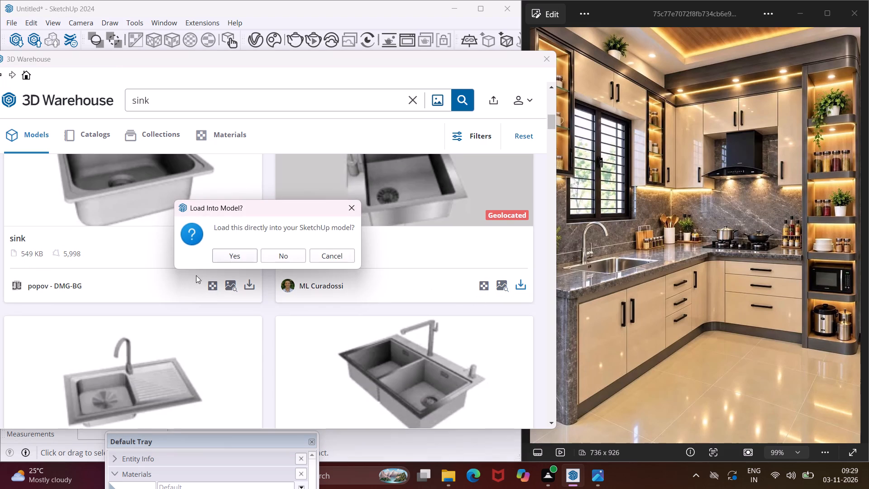
pyautogui.click(230, 254)
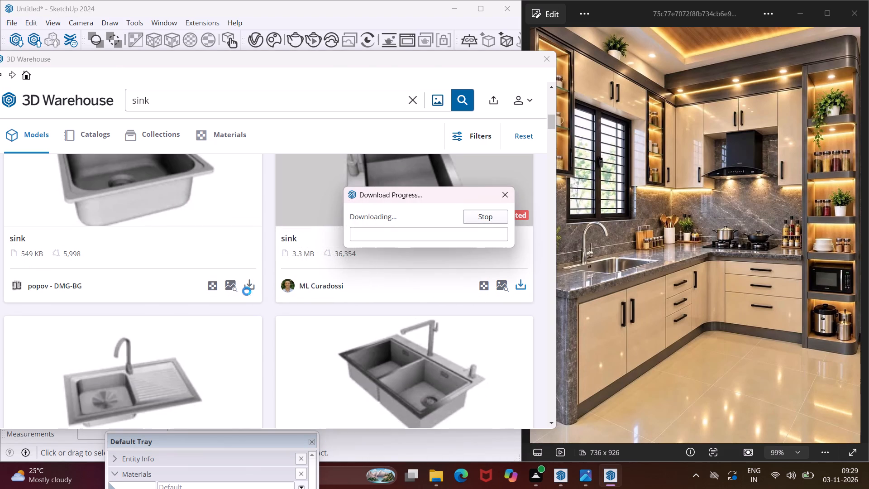
pyautogui.scroll(-5, 167, 314)
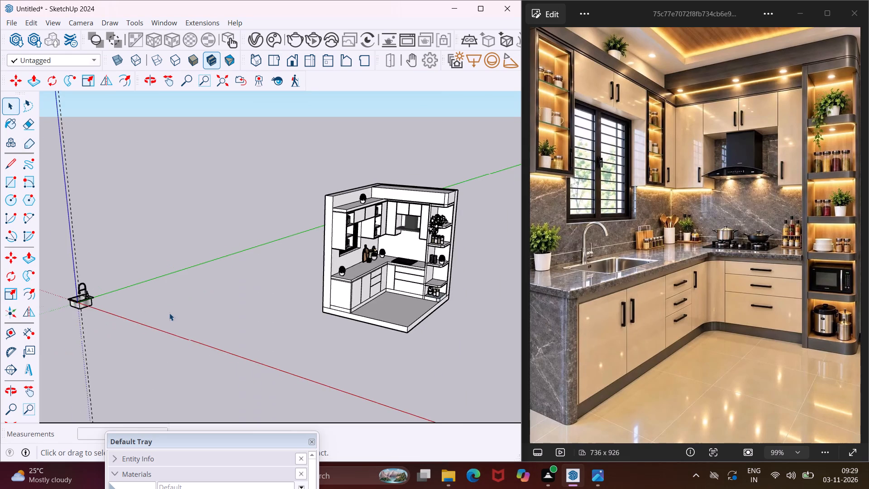
# Rotate the imported sink 90 degrees about the vertical axis on the ground plane.
pyautogui.scroll(7, 94, 301)
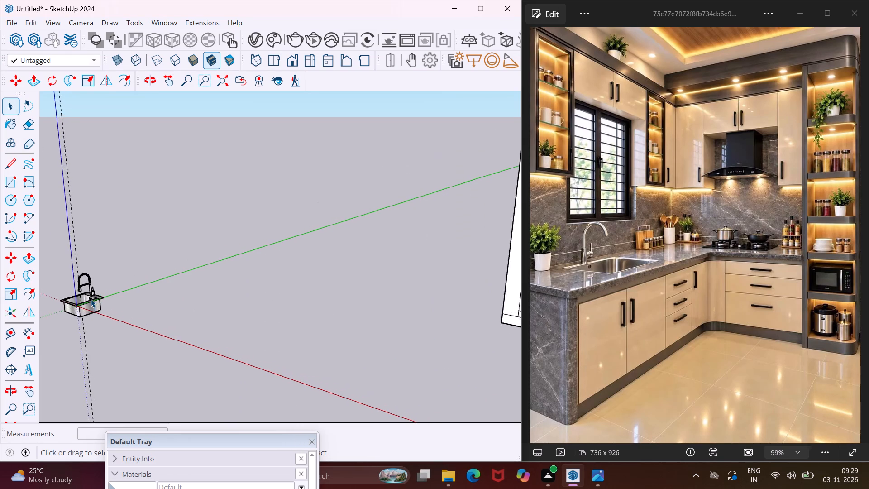
pyautogui.click(91, 299)
pyautogui.click(15, 279)
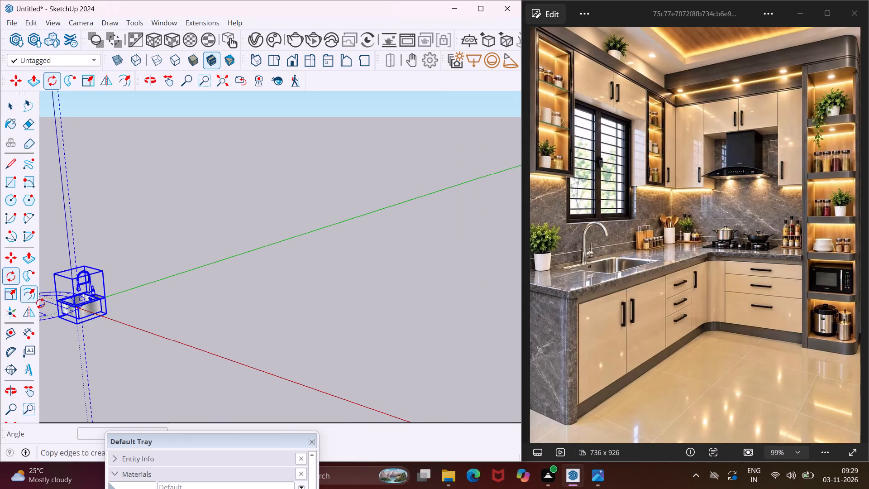
pyautogui.click(146, 308)
pyautogui.click(187, 327)
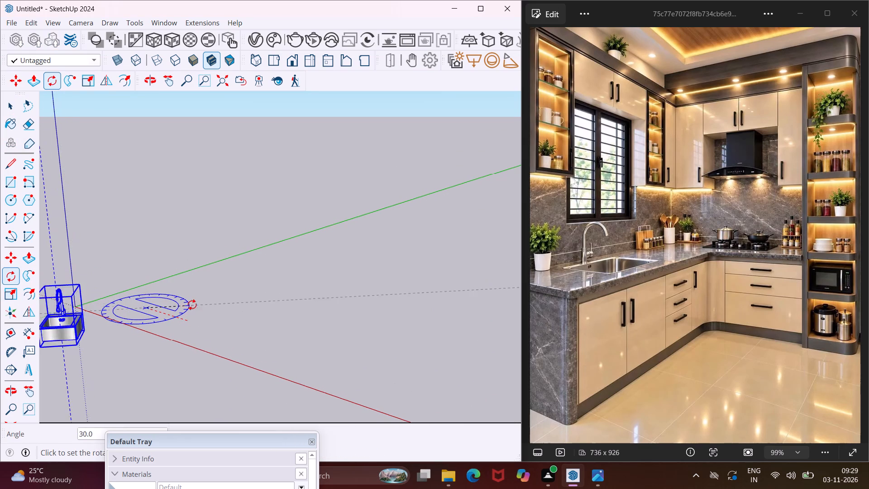
pyautogui.click(187, 292)
# Move the sink by its front rim corner onto the countertop below the louvred window, beside the potted plant.
pyautogui.press('m')
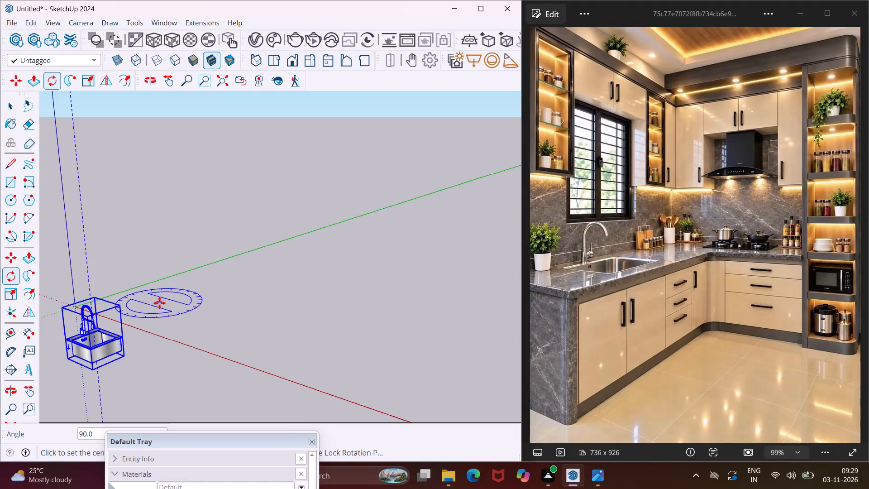
pyautogui.scroll(19, 82, 359)
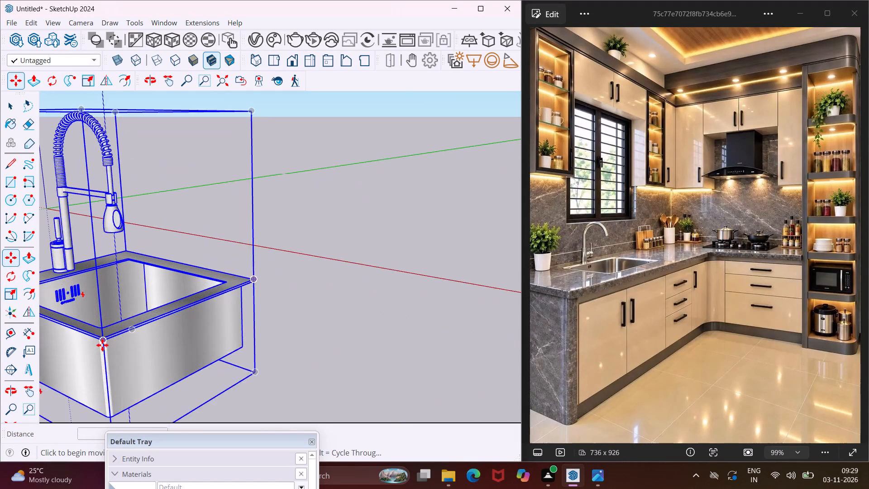
pyautogui.scroll(7, 102, 345)
pyautogui.click(105, 336)
pyautogui.scroll(-4, 105, 302)
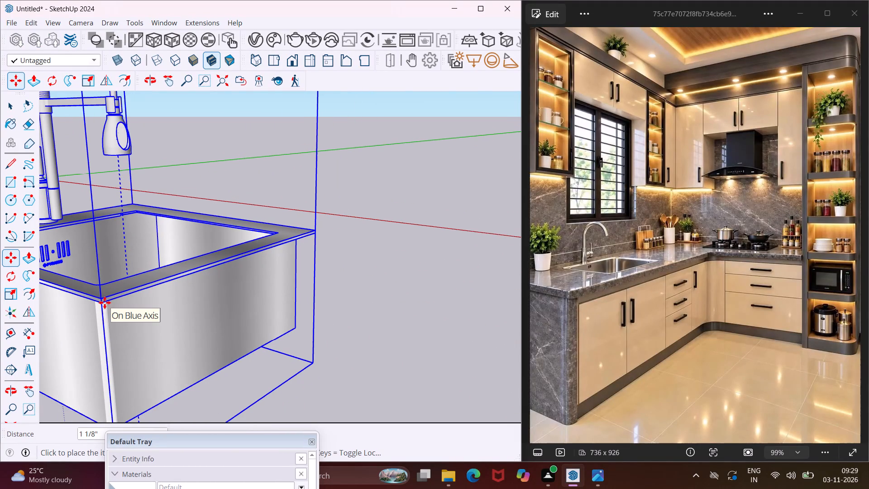
pyautogui.scroll(-6, 105, 302)
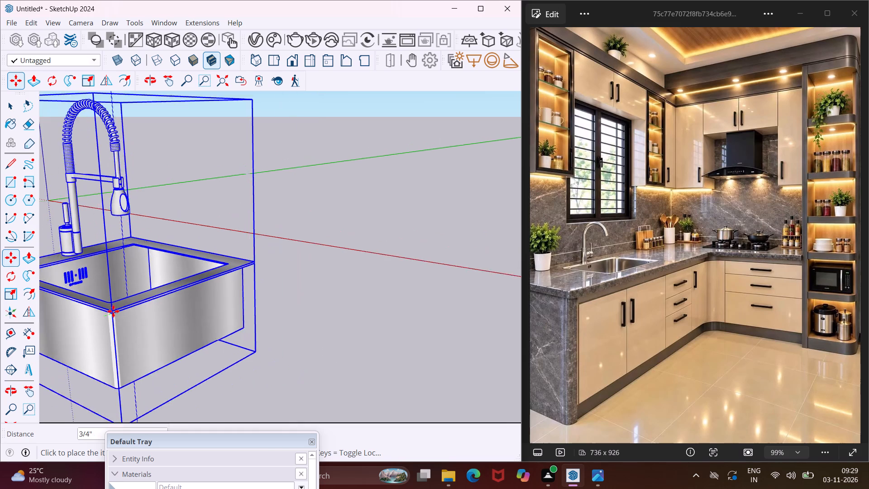
pyautogui.scroll(-11, 108, 312)
pyautogui.scroll(-17, 91, 278)
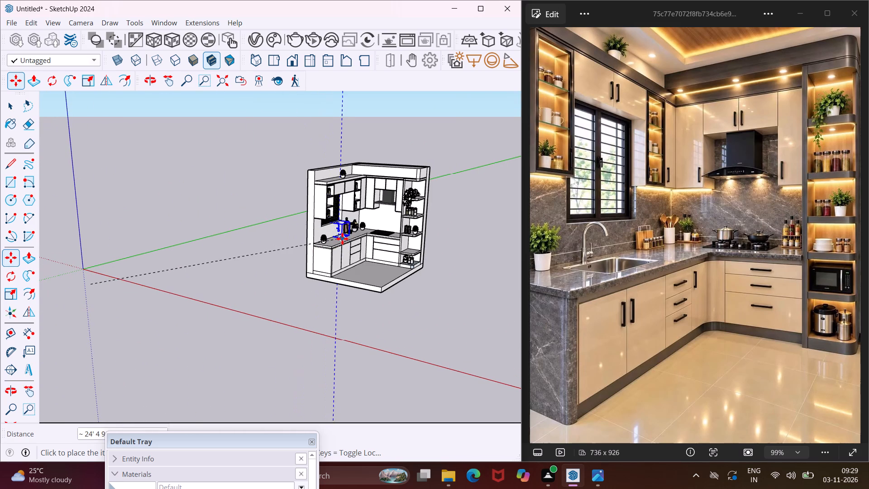
pyautogui.scroll(9, 342, 239)
pyautogui.moveTo(329, 241); pyautogui.dragTo(284, 293, button='middle')
pyautogui.scroll(3, 314, 264)
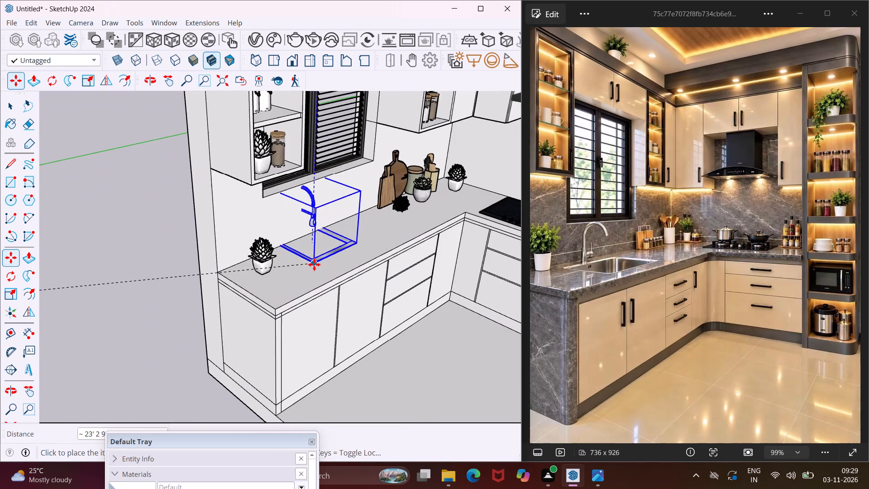
pyautogui.scroll(4, 314, 264)
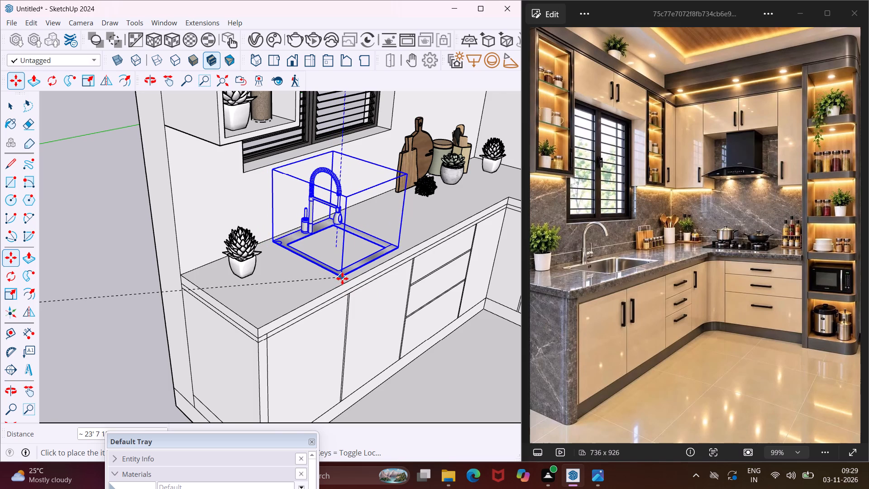
pyautogui.click(342, 278)
pyautogui.scroll(-4, 167, 344)
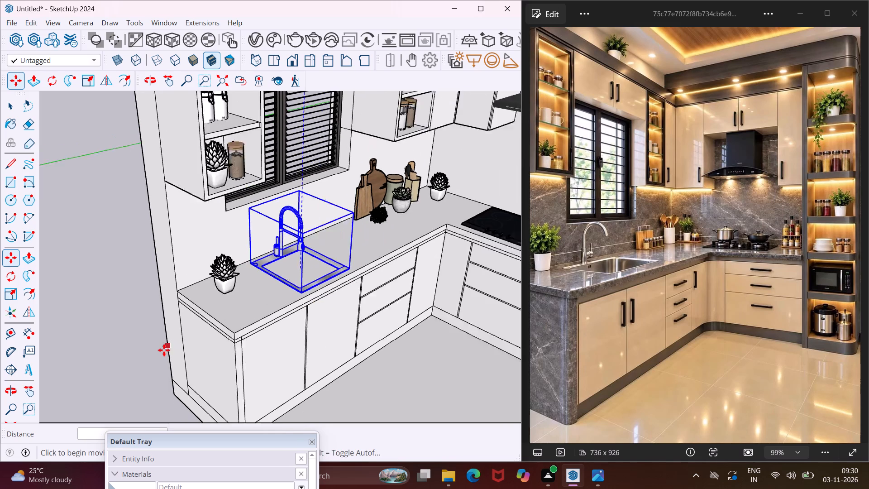
# Delete all guides in the model and deselect the sink.
pyautogui.scroll(-1, 164, 350)
pyautogui.click(31, 26)
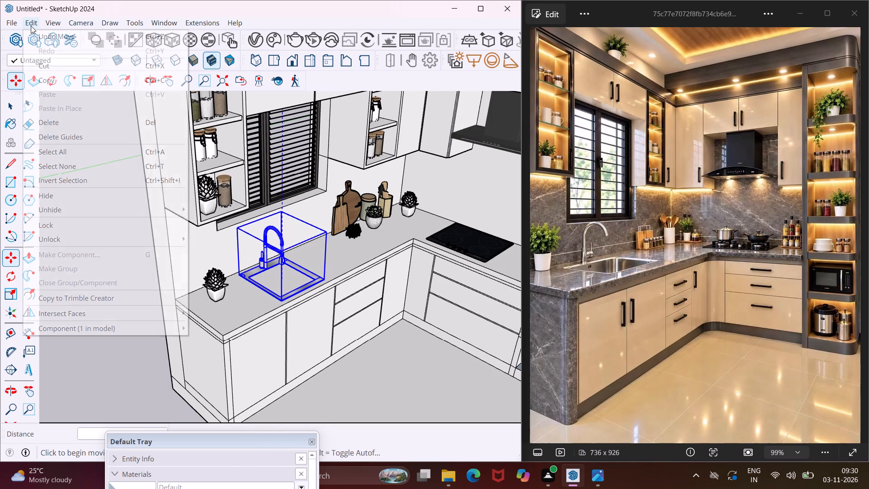
pyautogui.click(70, 131)
pyautogui.scroll(3, 296, 264)
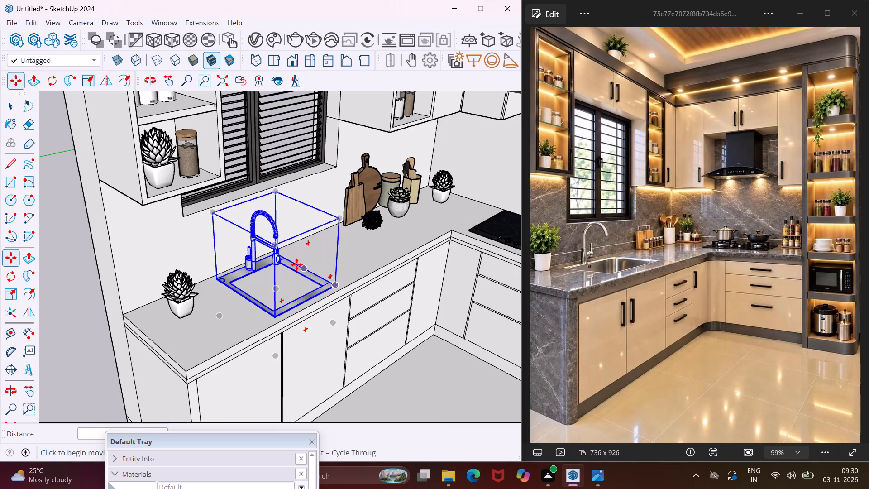
pyautogui.press('Escape')
pyautogui.press('space')
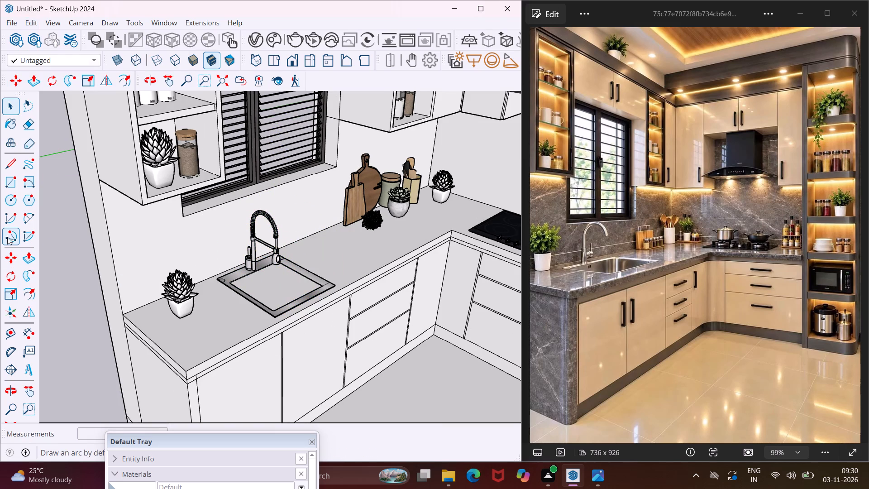
# Draw a rectangle about 7 15/16" on one side on the countertop face inside the sink rim.
pyautogui.click(15, 187)
pyautogui.scroll(1, 262, 286)
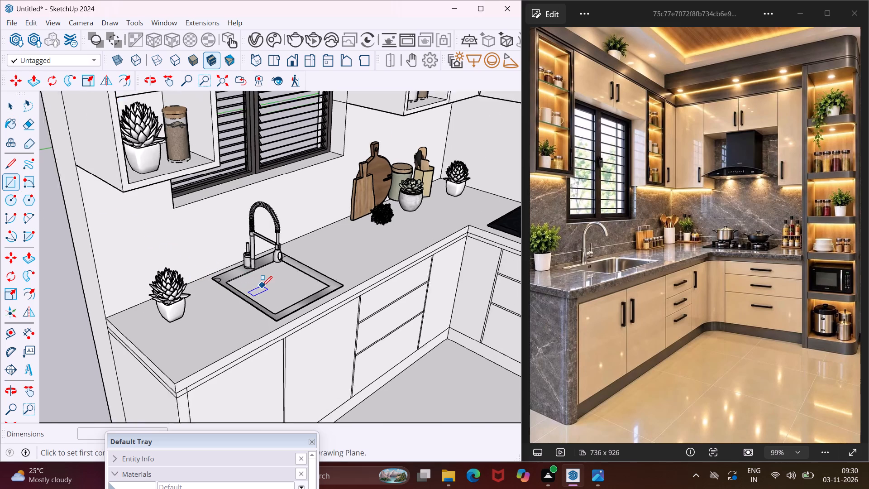
pyautogui.scroll(7, 262, 286)
pyautogui.click(288, 256)
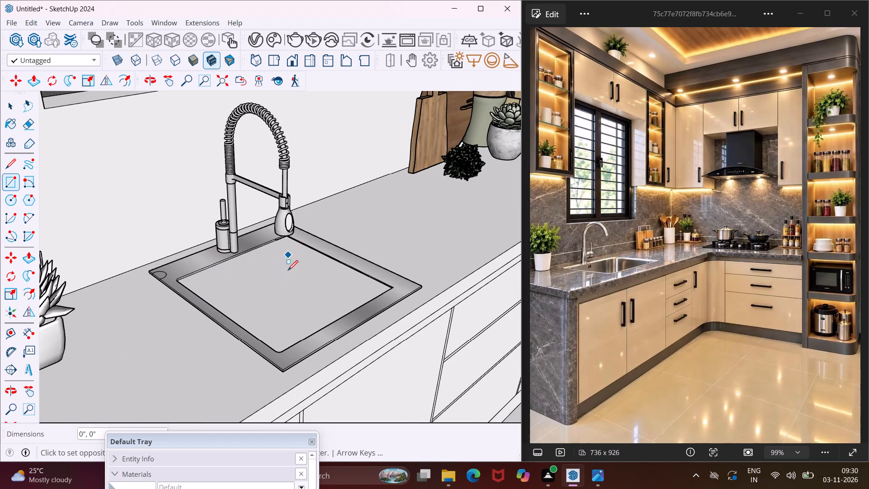
pyautogui.click(279, 312)
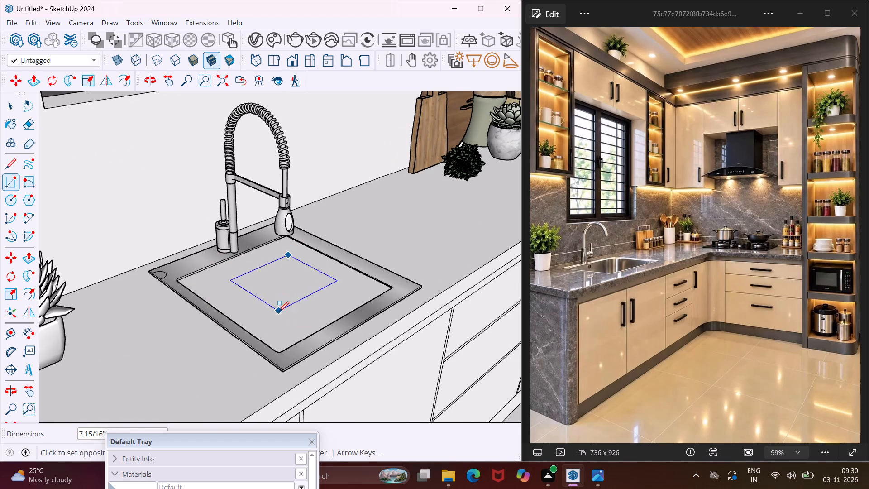
pyautogui.press('Escape')
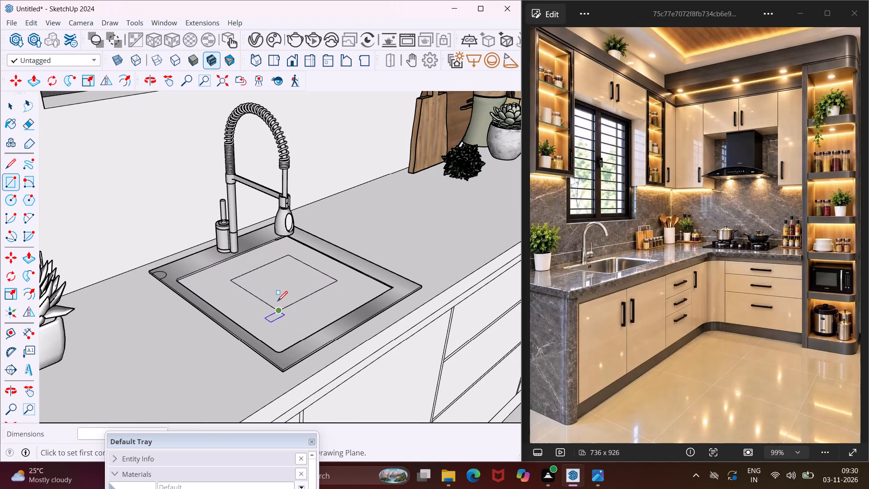
# Push the rectangle inside the sink rim down about 2 9/16" into the countertop.
pyautogui.press('space')
pyautogui.click(277, 296)
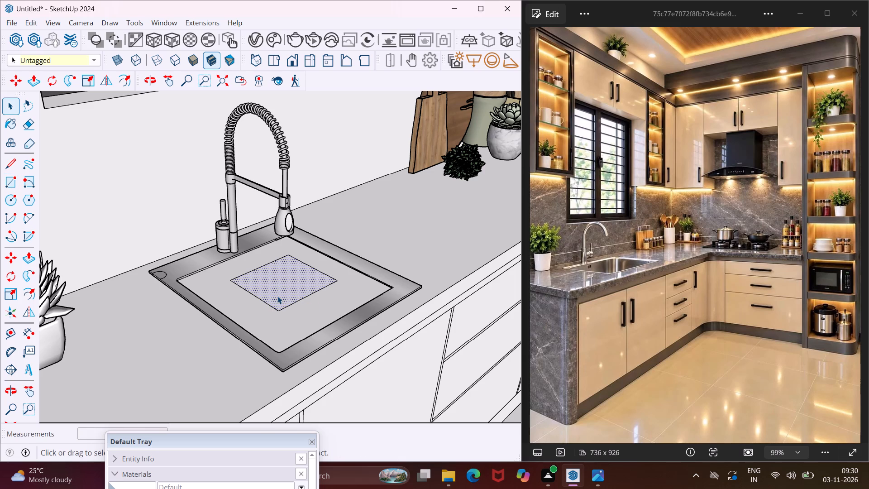
pyautogui.press('p')
pyautogui.click(277, 296)
pyautogui.click(283, 317)
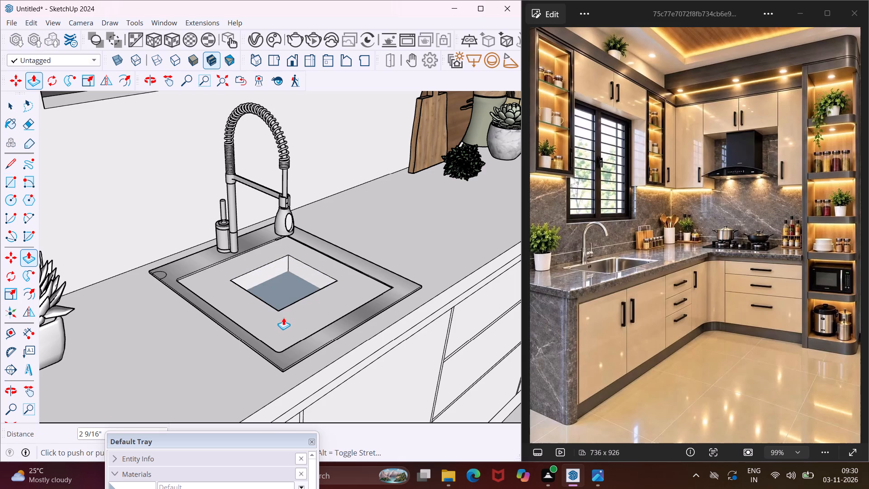
pyautogui.press('Escape')
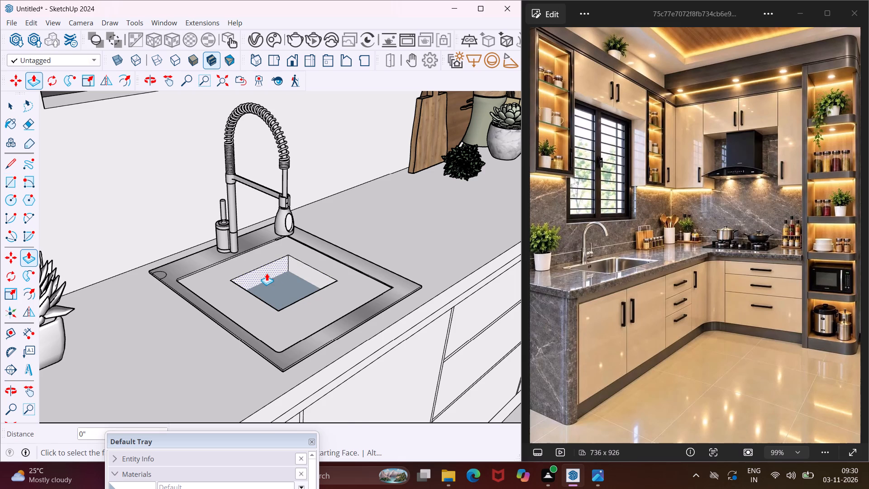
# Push the window-side wall of the recess inside the sink outward about 3 1/2" toward the faucet.
pyautogui.scroll(2, 267, 273)
pyautogui.click(267, 273)
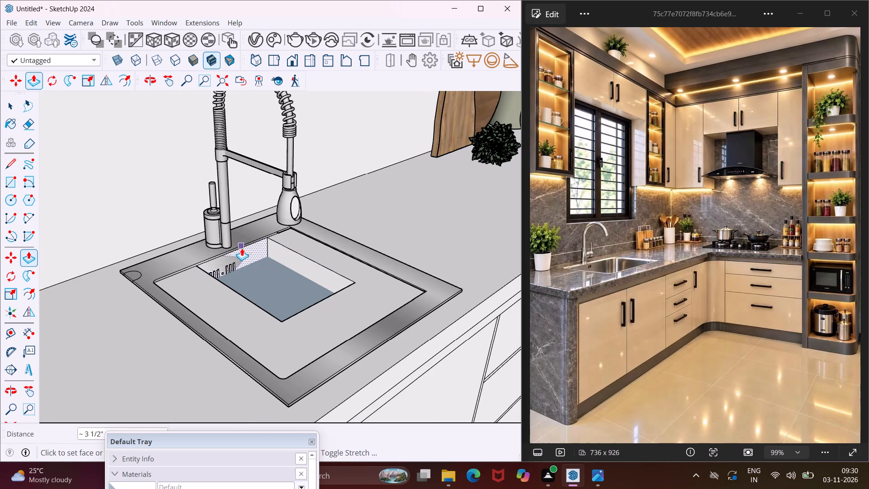
pyautogui.click(242, 248)
# Push the recess wall nearest the cutting boards outward about 5 5/16" to the sink rim.
pyautogui.moveTo(259, 257); pyautogui.dragTo(332, 272, button='middle')
pyautogui.scroll(4, 322, 260)
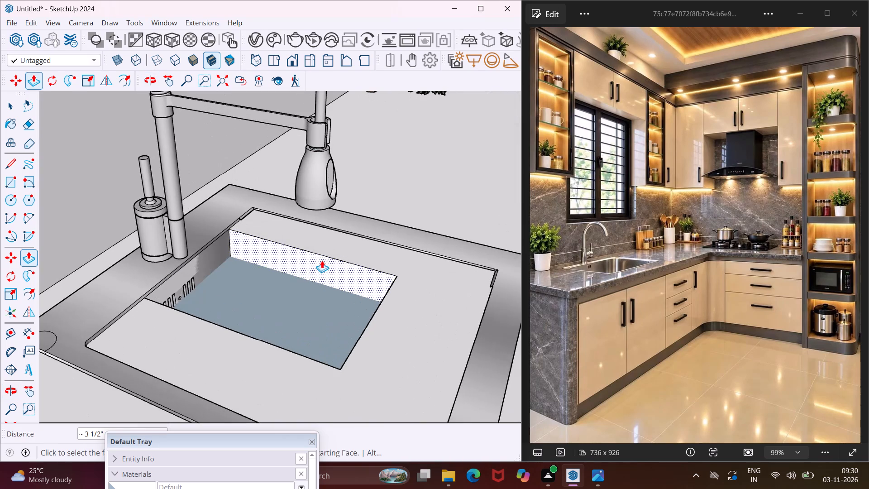
pyautogui.click(319, 261)
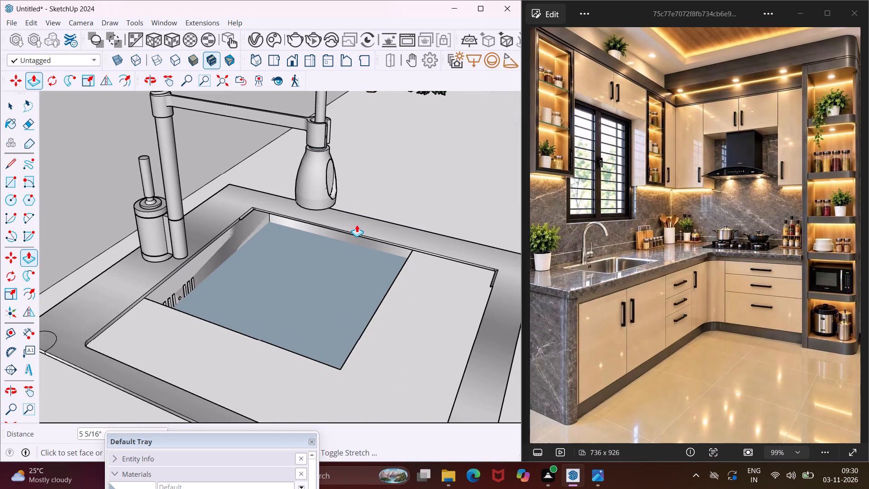
pyautogui.click(356, 225)
# Push the recess's window-side wall out a further 7/8" beneath the sink rim.
pyautogui.click(215, 257)
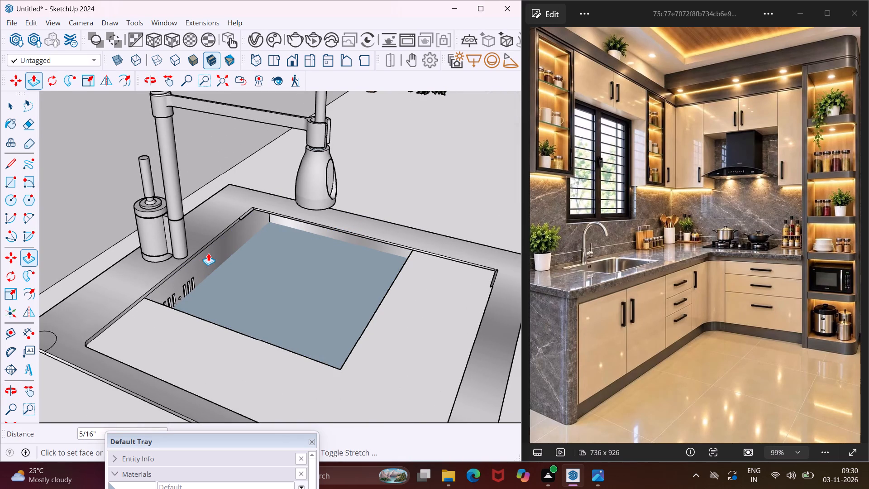
pyautogui.click(204, 250)
# Push the recess wall on the cabinet-front side outward about 5 5/16" to the sink rim.
pyautogui.scroll(-5, 202, 250)
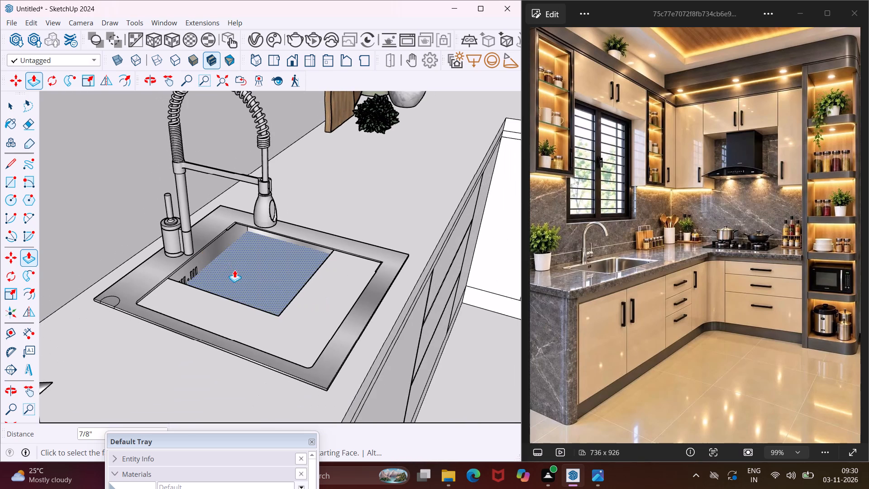
pyautogui.moveTo(234, 270); pyautogui.dragTo(342, 299, button='middle')
pyautogui.moveTo(353, 294); pyautogui.dragTo(333, 193, button='middle')
pyautogui.scroll(-2, 305, 225)
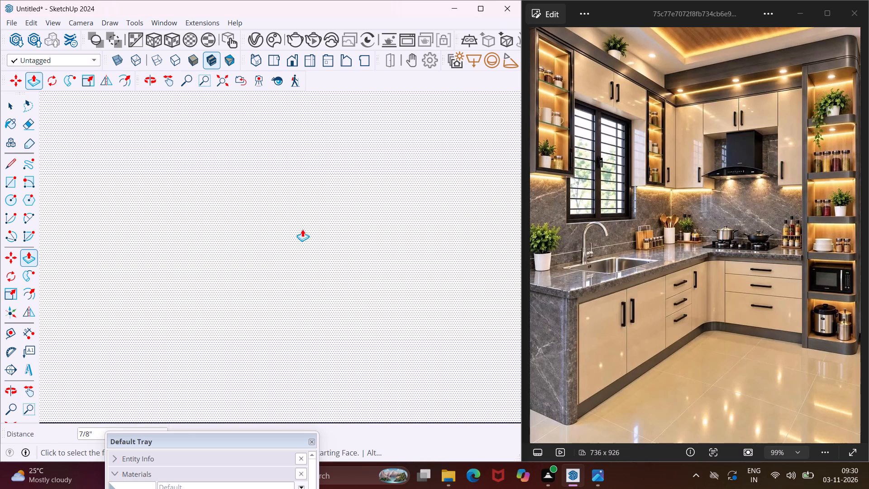
pyautogui.scroll(-4, 302, 229)
pyautogui.scroll(-13, 286, 268)
pyautogui.scroll(-16, 248, 324)
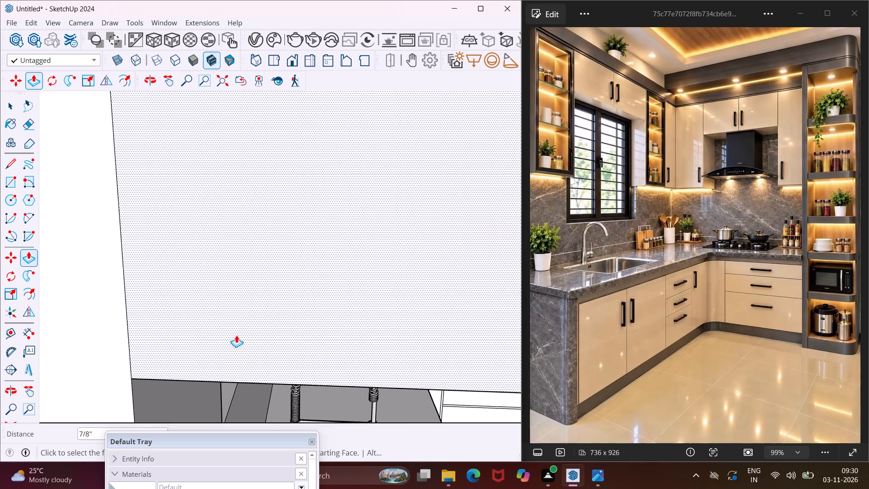
pyautogui.scroll(-12, 236, 335)
pyautogui.scroll(-9, 248, 271)
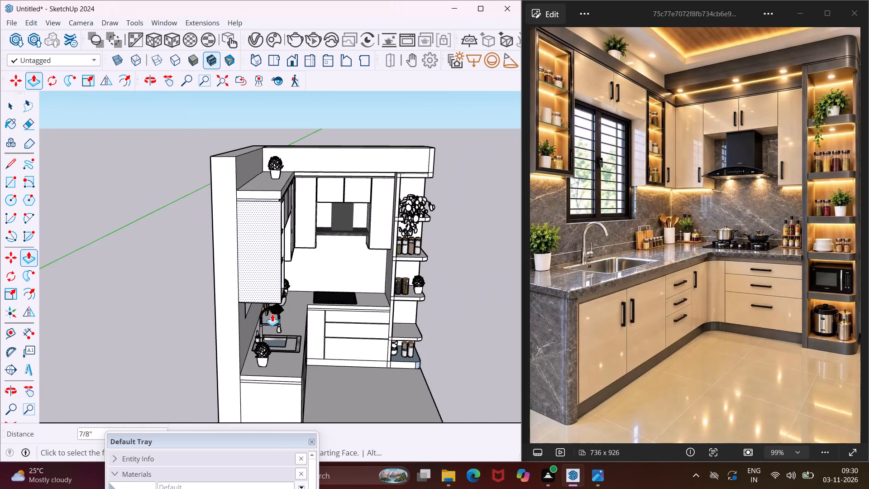
pyautogui.scroll(15, 282, 332)
pyautogui.scroll(4, 282, 372)
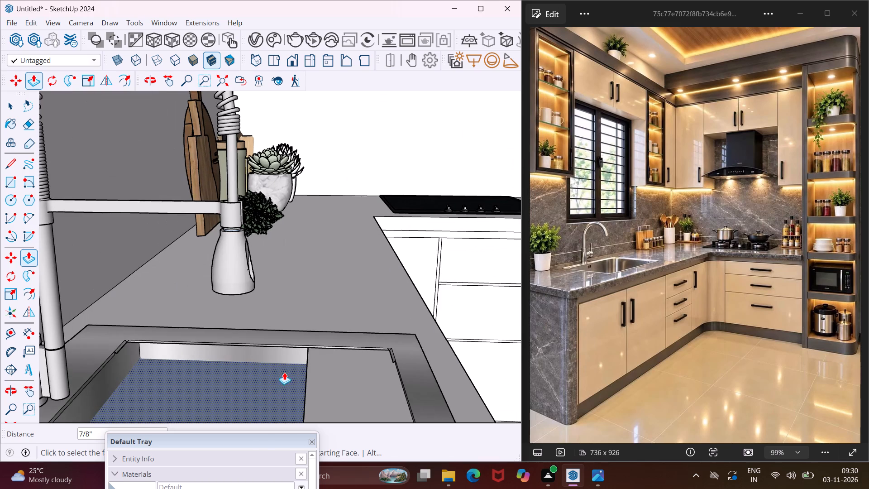
pyautogui.moveTo(301, 381); pyautogui.dragTo(326, 372, button='middle')
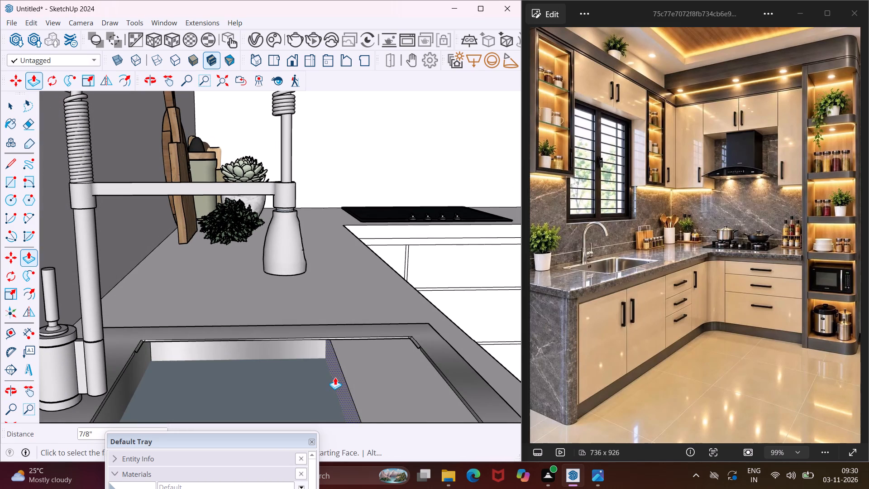
pyautogui.click(335, 377)
pyautogui.click(429, 342)
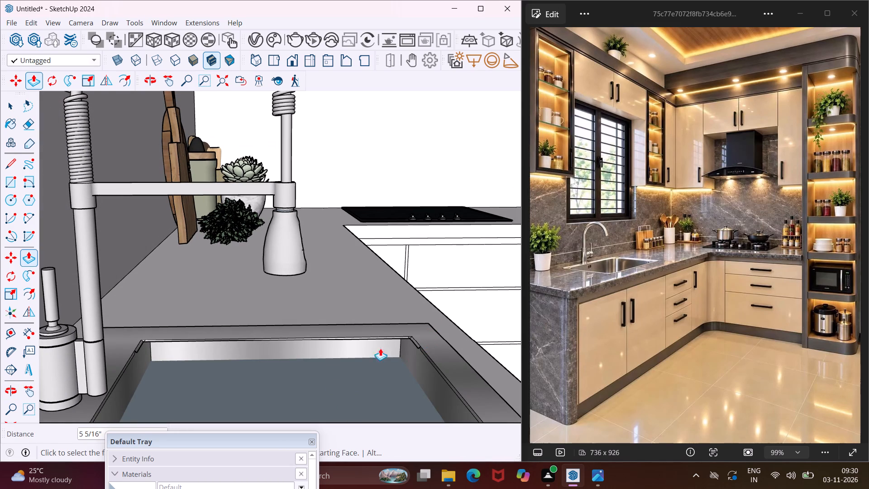
# Push the recess wall on the lone potted plant's side outward about 5 5/16" to the sink rim.
pyautogui.scroll(-5, 258, 339)
pyautogui.moveTo(250, 348); pyautogui.dragTo(95, 353, button='middle')
pyautogui.scroll(-5, 148, 286)
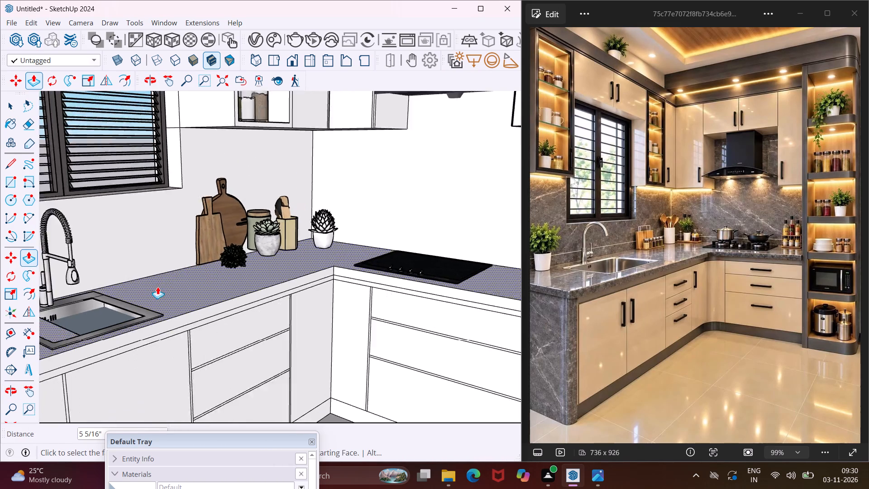
pyautogui.scroll(-7, 158, 287)
pyautogui.moveTo(133, 292); pyautogui.dragTo(0, 341, button='middle')
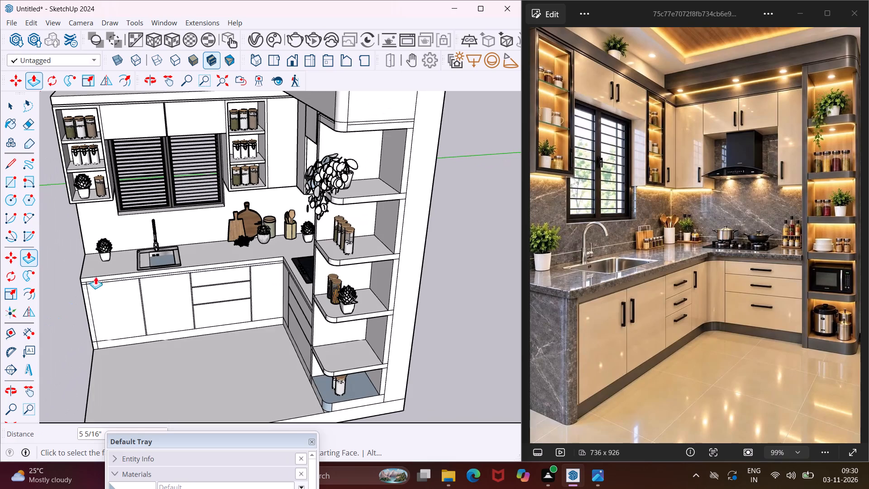
pyautogui.scroll(17, 129, 256)
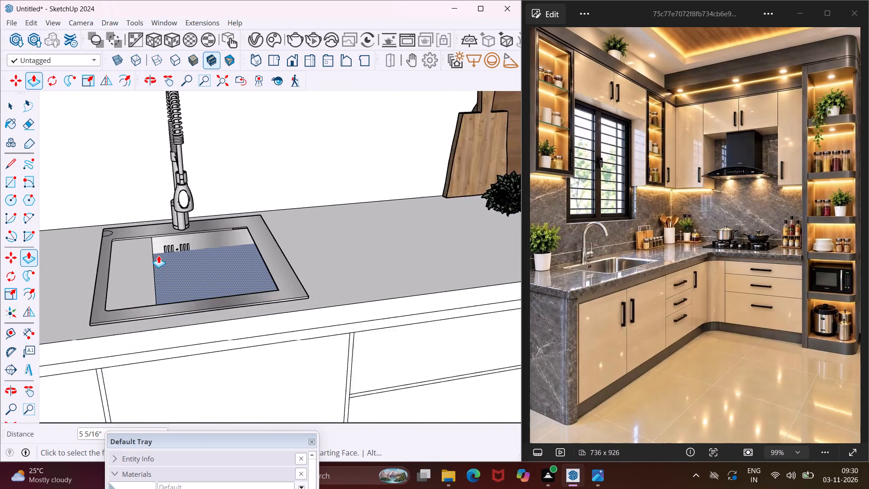
pyautogui.scroll(2, 158, 255)
pyautogui.moveTo(162, 281); pyautogui.dragTo(113, 269, button='middle')
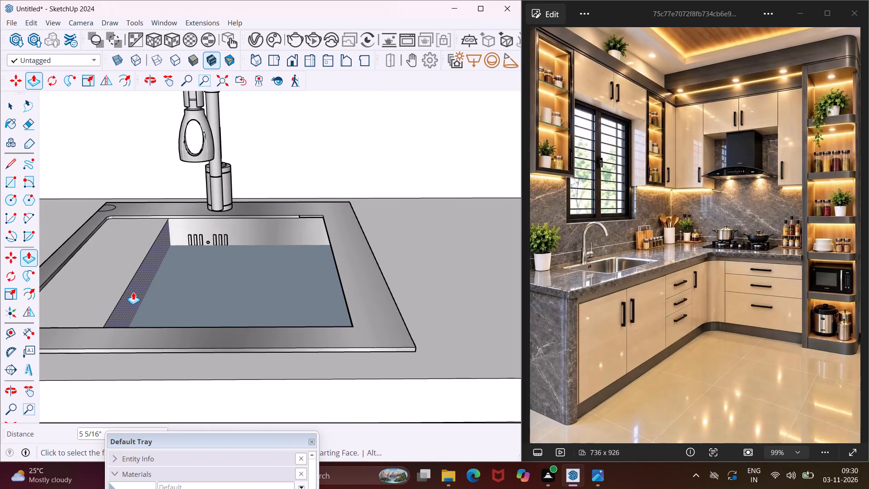
pyautogui.click(133, 292)
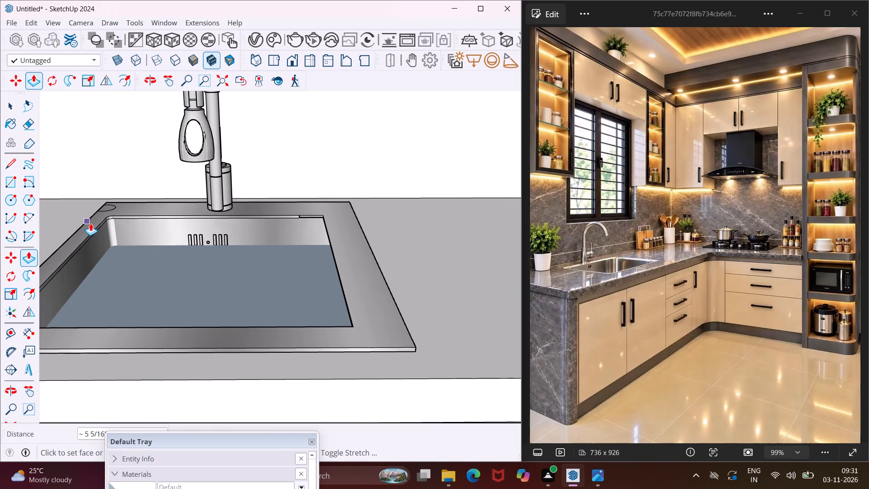
pyautogui.click(91, 223)
# Push the floor of the recess inside the sink down 1".
pyautogui.moveTo(110, 254); pyautogui.dragTo(211, 282, button='middle')
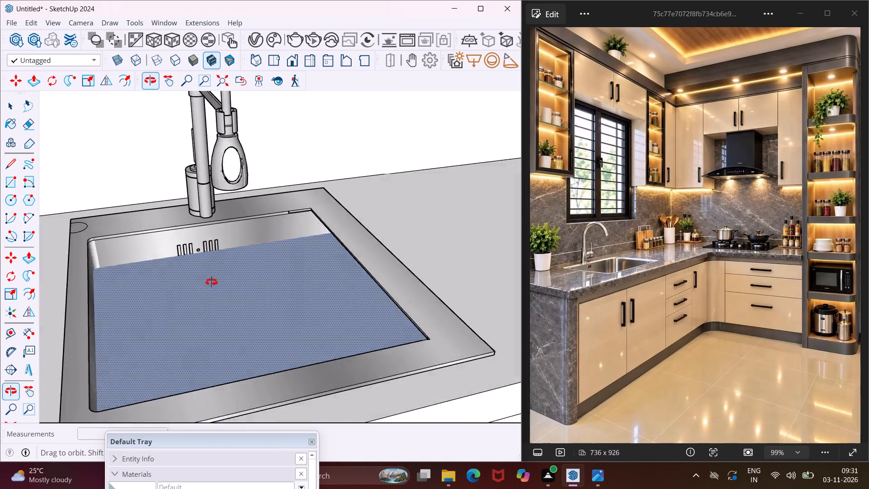
pyautogui.moveTo(211, 282); pyautogui.dragTo(267, 272, button='middle')
pyautogui.click(268, 290)
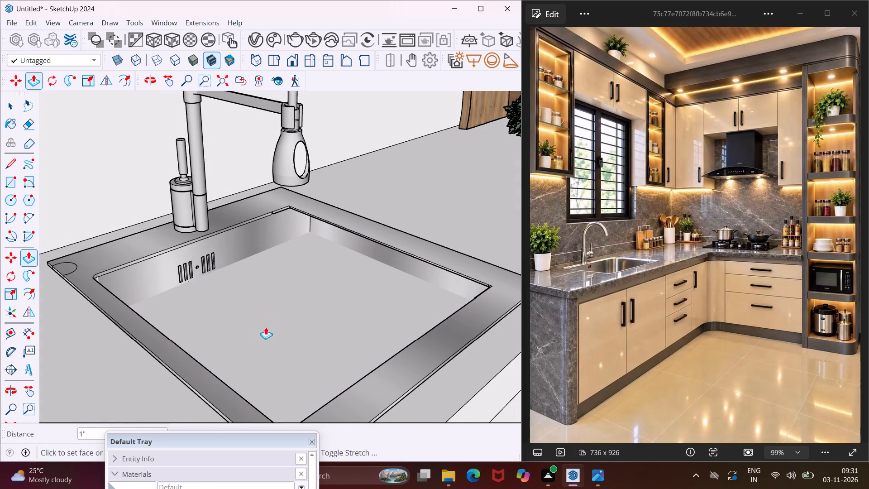
pyautogui.press('Escape')
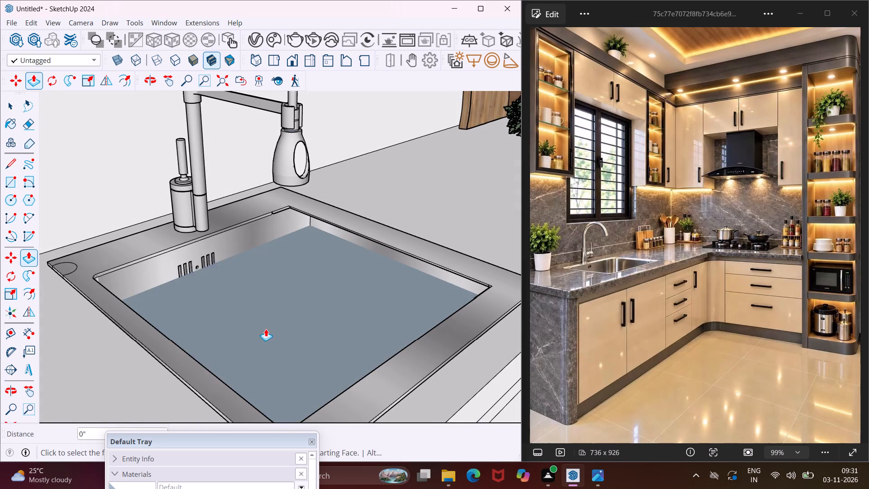
pyautogui.click(255, 318)
pyautogui.click(254, 349)
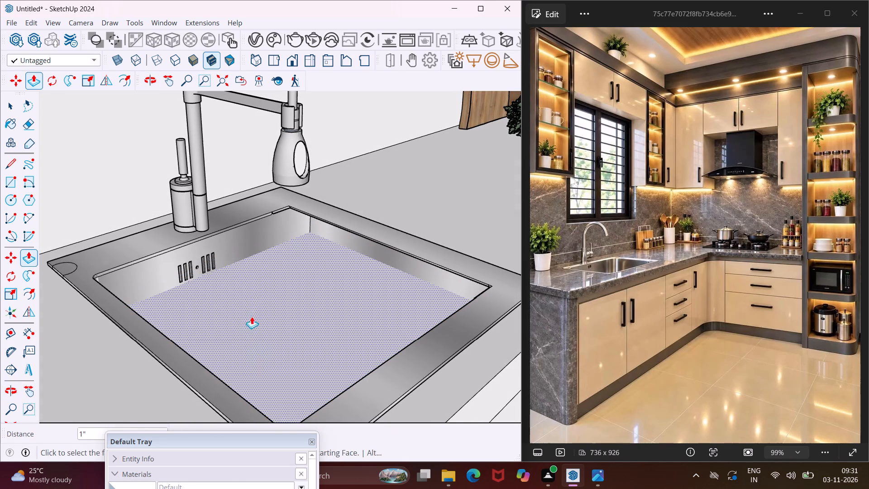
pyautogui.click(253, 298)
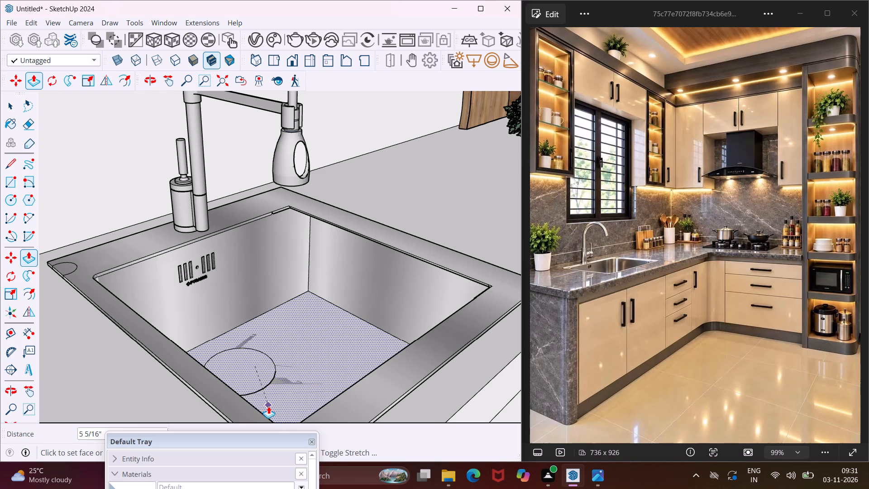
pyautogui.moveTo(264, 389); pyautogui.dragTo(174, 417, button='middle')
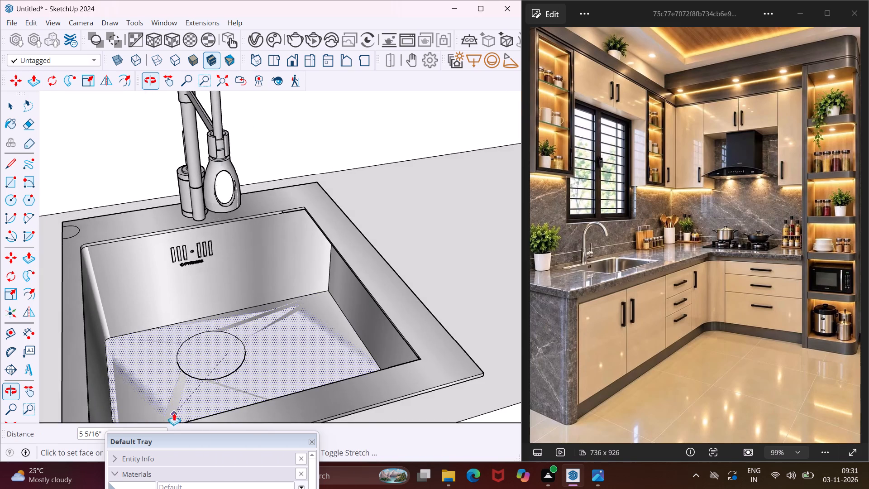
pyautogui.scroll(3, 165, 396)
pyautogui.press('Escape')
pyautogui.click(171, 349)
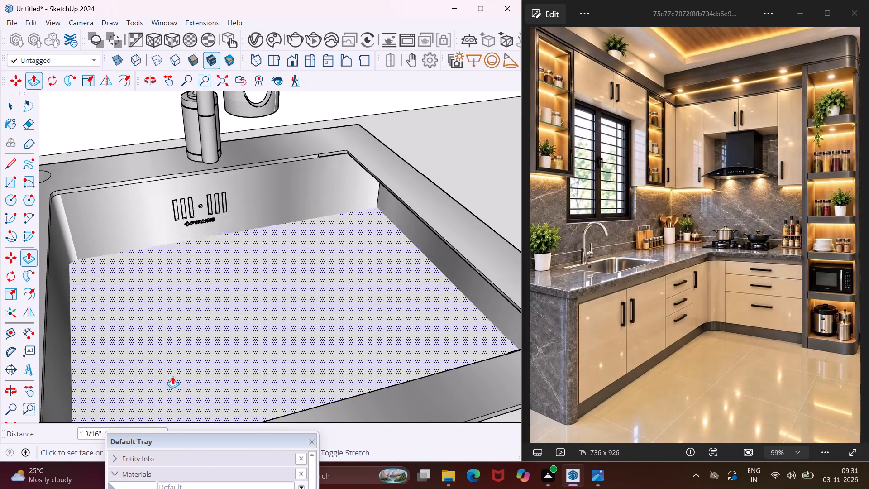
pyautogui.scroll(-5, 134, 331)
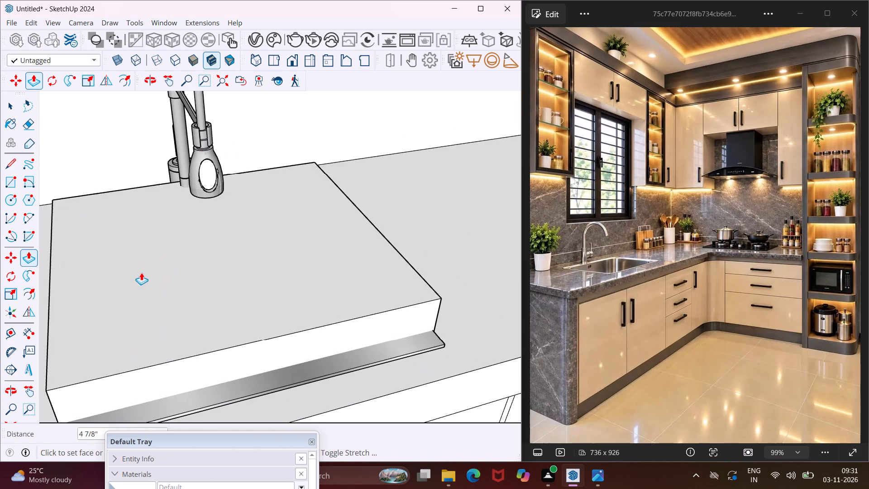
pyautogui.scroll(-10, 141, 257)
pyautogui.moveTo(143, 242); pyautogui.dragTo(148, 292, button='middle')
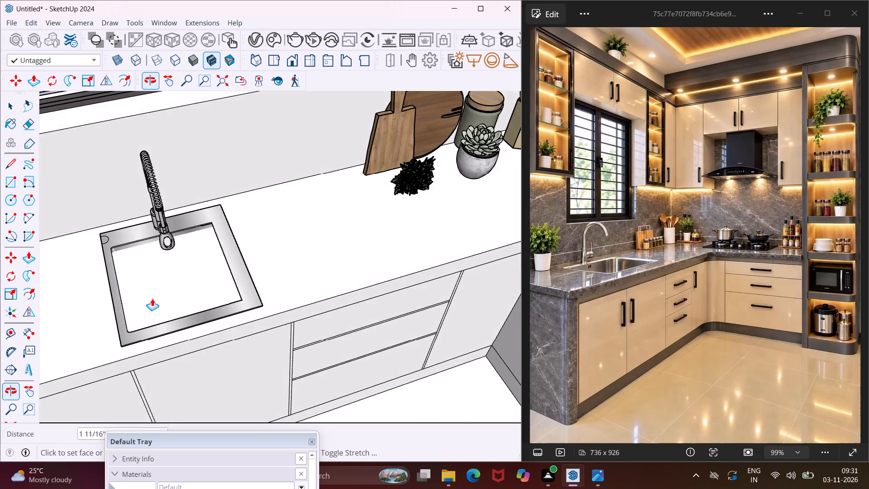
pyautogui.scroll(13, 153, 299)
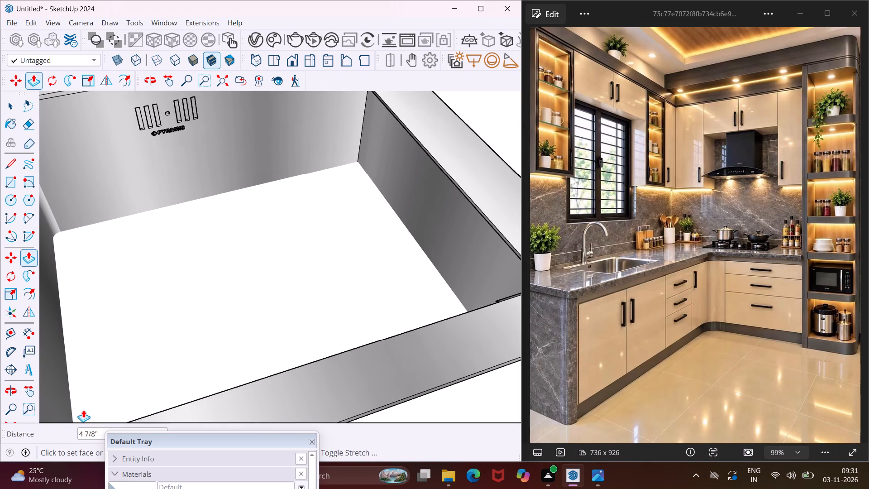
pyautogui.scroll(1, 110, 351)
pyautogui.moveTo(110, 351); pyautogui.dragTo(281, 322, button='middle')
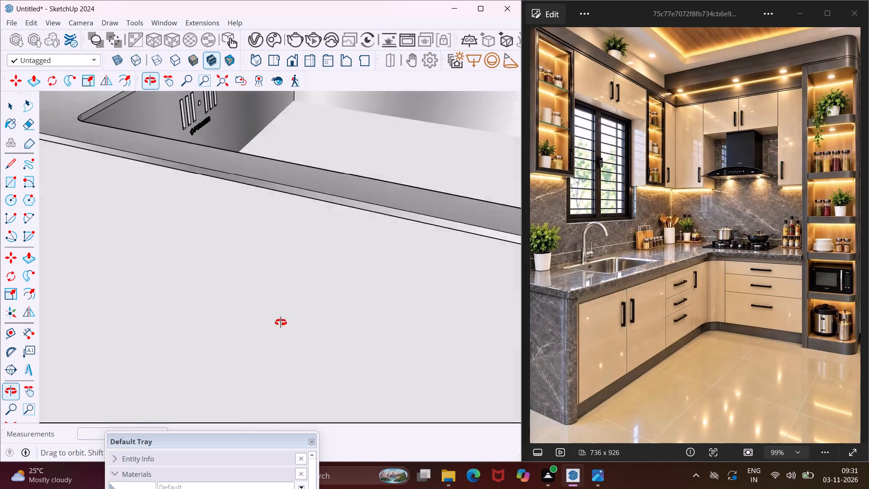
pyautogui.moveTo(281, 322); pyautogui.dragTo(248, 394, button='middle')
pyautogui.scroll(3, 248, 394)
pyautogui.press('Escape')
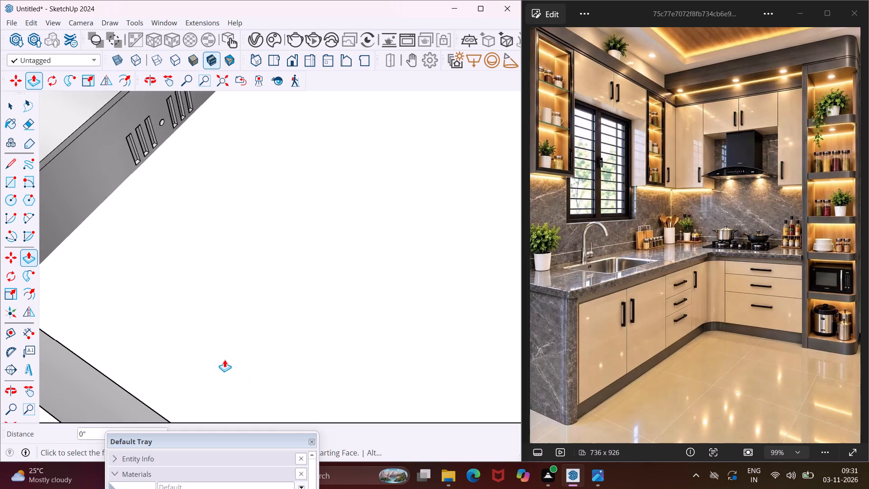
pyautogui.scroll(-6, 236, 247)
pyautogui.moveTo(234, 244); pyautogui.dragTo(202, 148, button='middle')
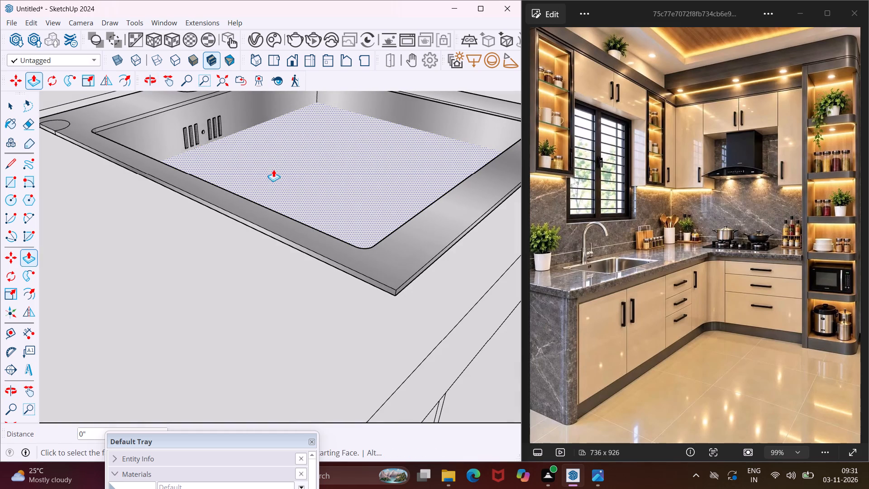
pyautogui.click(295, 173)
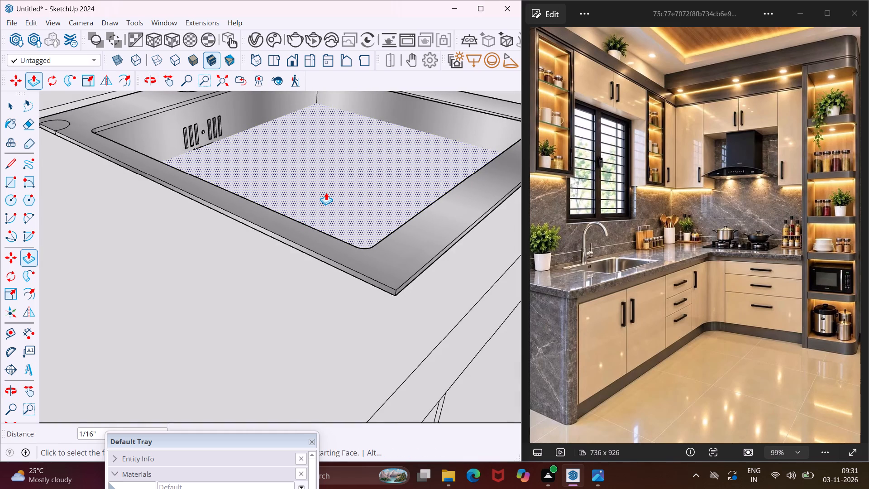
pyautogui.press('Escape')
# Push the recess floor down 5 1/4" and a further 2 1/2", clearing it from the sink's bowl and drain strainer.
pyautogui.click(329, 191)
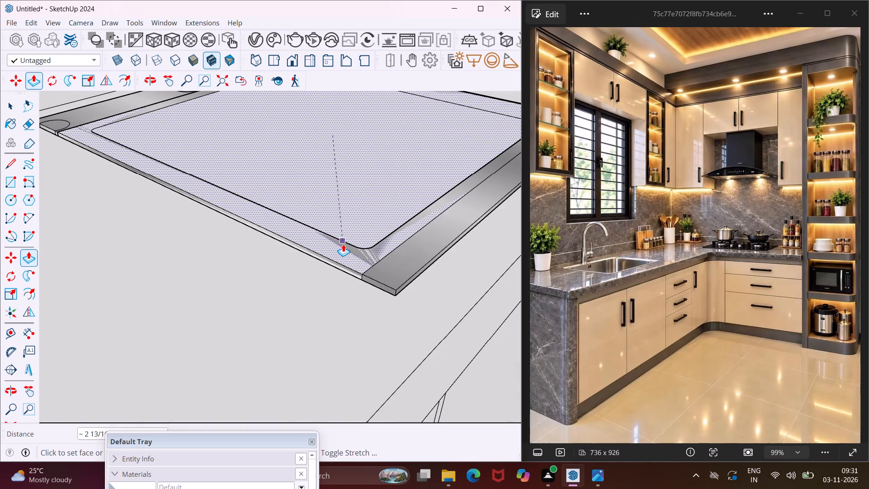
pyautogui.moveTo(353, 234); pyautogui.dragTo(333, 332, button='middle')
pyautogui.scroll(3, 344, 289)
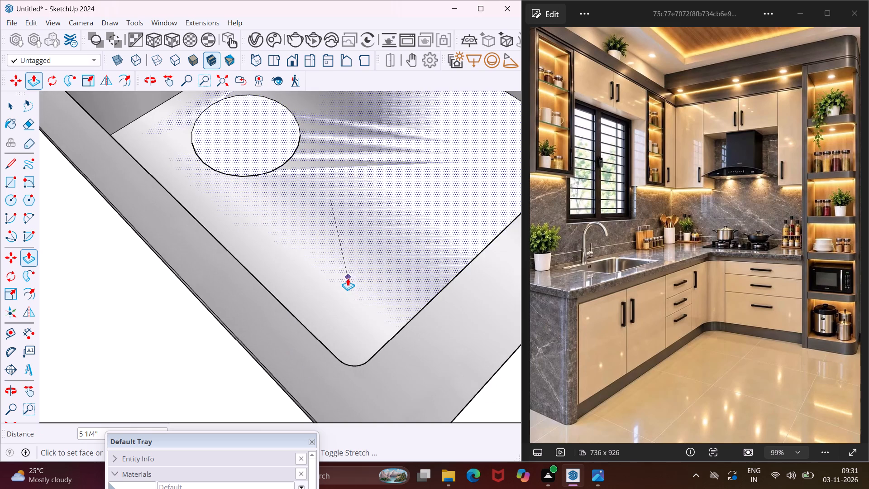
pyautogui.click(348, 278)
pyautogui.click(258, 148)
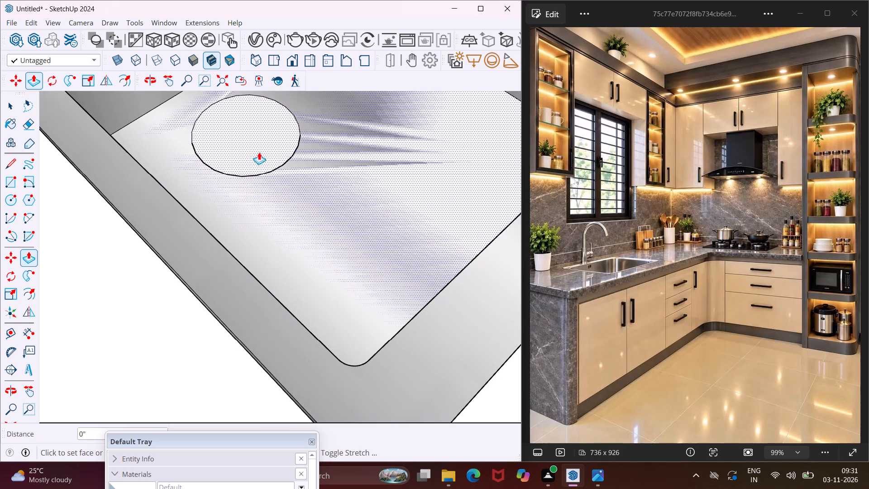
pyautogui.click(266, 184)
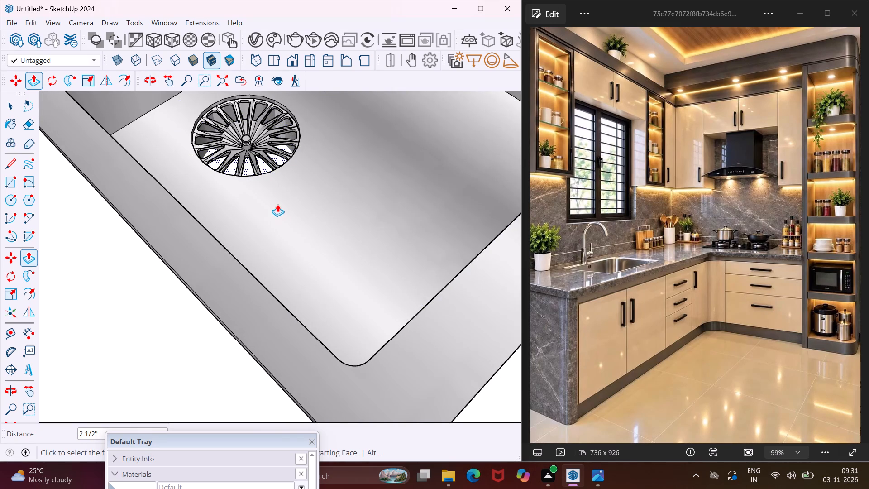
pyautogui.scroll(-4, 277, 204)
pyautogui.moveTo(304, 224); pyautogui.dragTo(273, 173, button='middle')
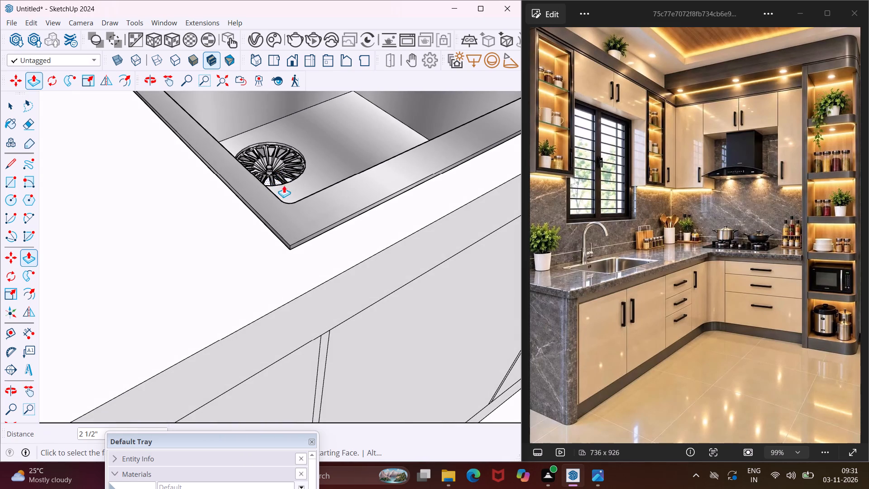
# Examine the whole kitchen model with the finished sink cut-out against the reference image.
pyautogui.scroll(-18, 309, 203)
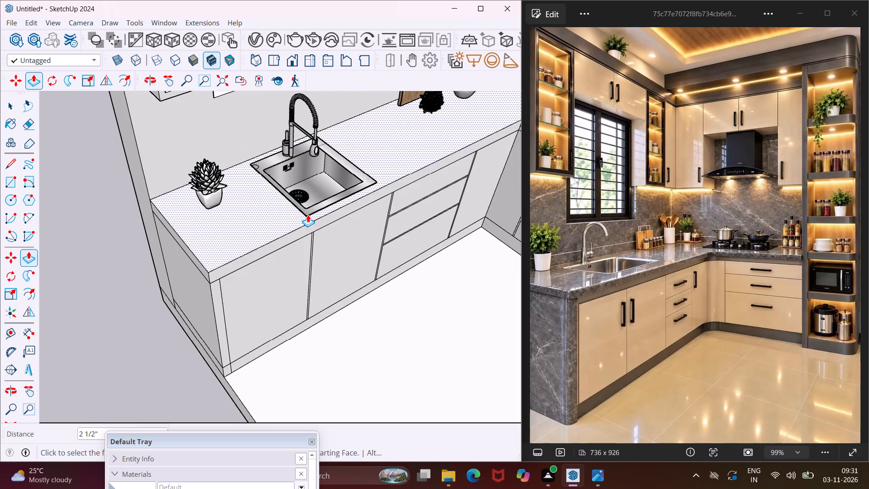
pyautogui.scroll(-7, 306, 213)
pyautogui.scroll(1, 305, 211)
pyautogui.scroll(-2, 305, 211)
pyautogui.moveTo(311, 212); pyautogui.dragTo(311, 110, button='middle')
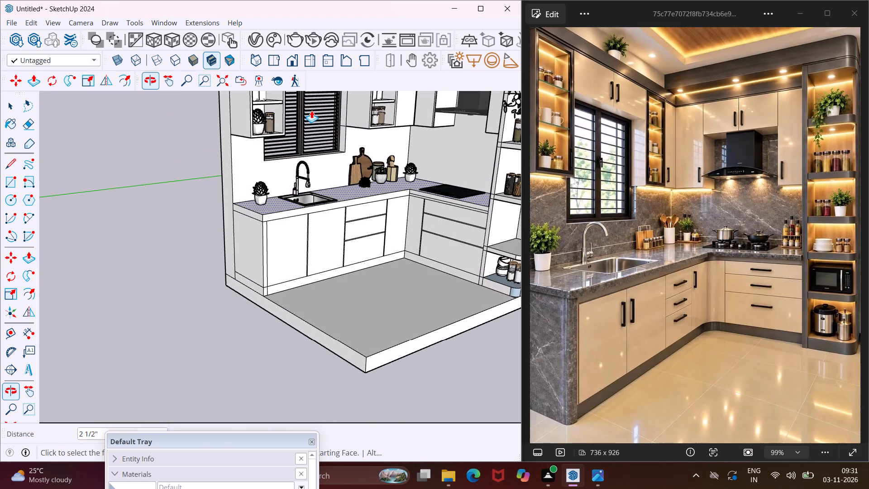
pyautogui.press('Escape')
pyautogui.press('space')
pyautogui.moveTo(349, 182); pyautogui.dragTo(347, 176, button='middle')
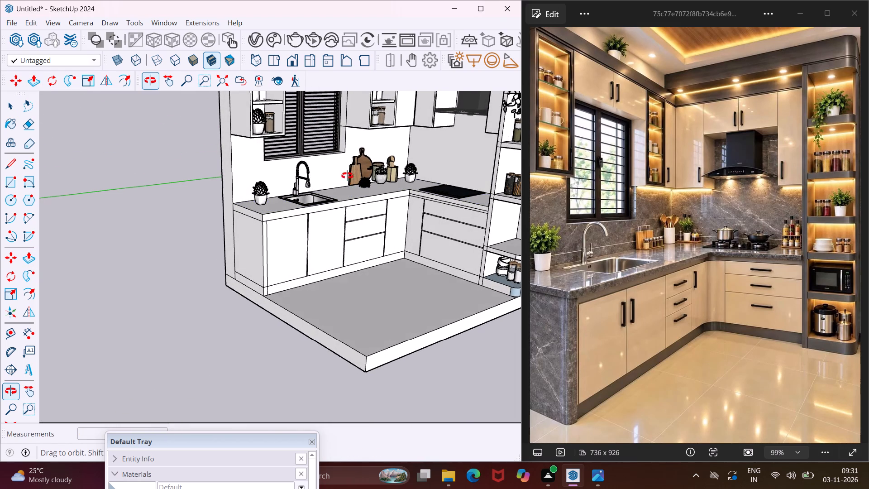
pyautogui.moveTo(347, 176); pyautogui.dragTo(347, 140, button='middle')
pyautogui.scroll(-4, 352, 144)
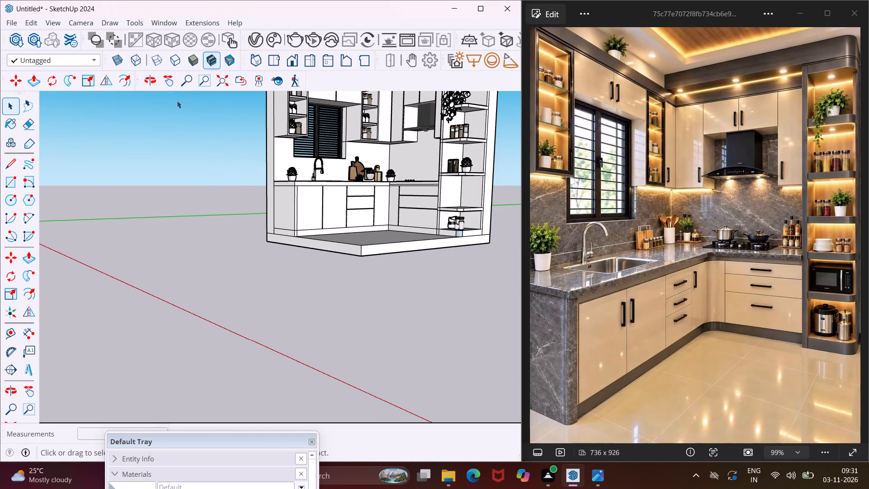
pyautogui.click(169, 82)
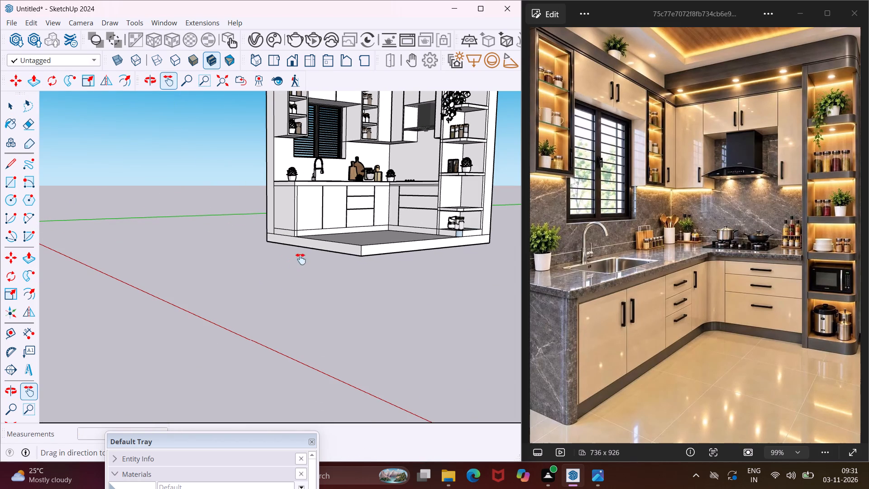
pyautogui.moveTo(316, 242); pyautogui.dragTo(242, 374)
pyautogui.scroll(3, 285, 286)
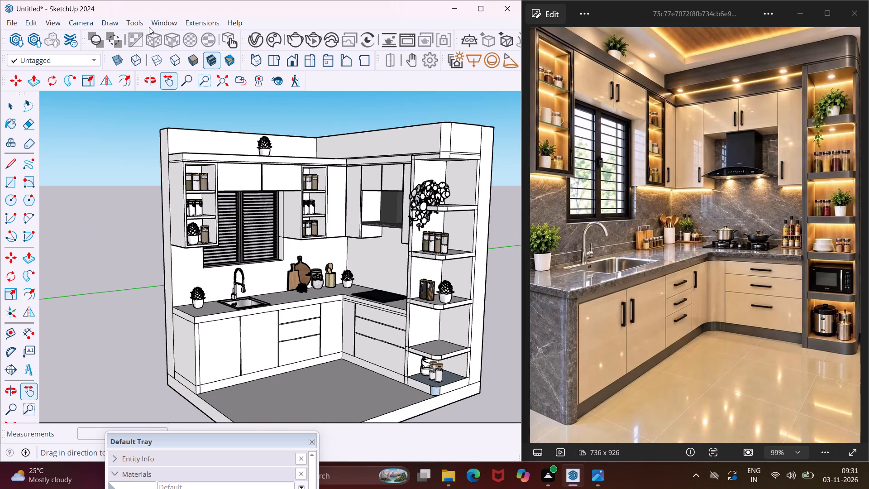
# In the Chaos Cosmos library, clear the sink search and filter the downloaded 3D models to Lighting, Ceiling lights.
pyautogui.click(279, 40)
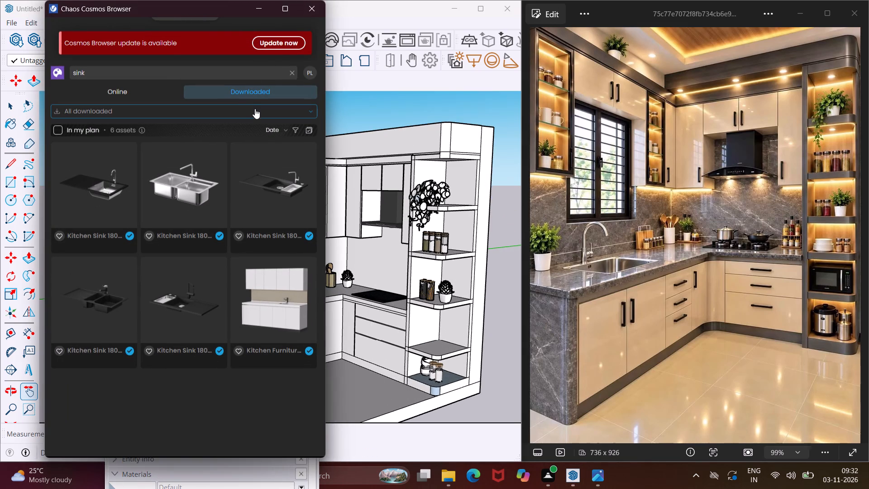
pyautogui.click(162, 73)
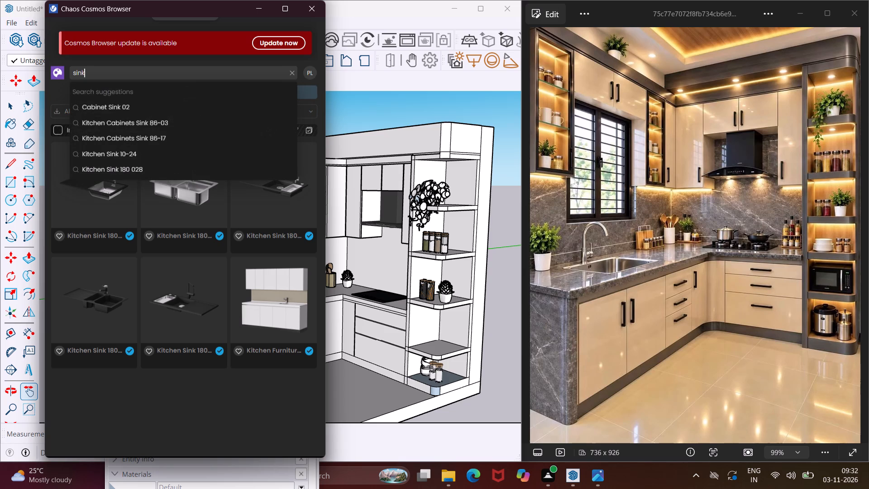
pyautogui.press('BackSpace')
pyautogui.press('BackSpace')
pyautogui.press('BackSpace')
pyautogui.press('BackSpace')
pyautogui.press('BackSpace')
pyautogui.press('BackSpace')
pyautogui.press('BackSpace')
pyautogui.press('BackSpace')
pyautogui.press('BackSpace')
pyautogui.press('BackSpace')
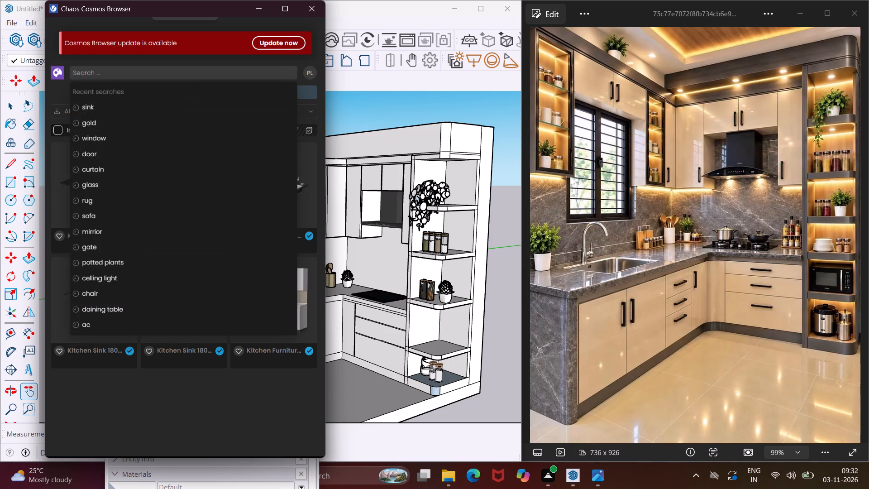
pyautogui.click(313, 115)
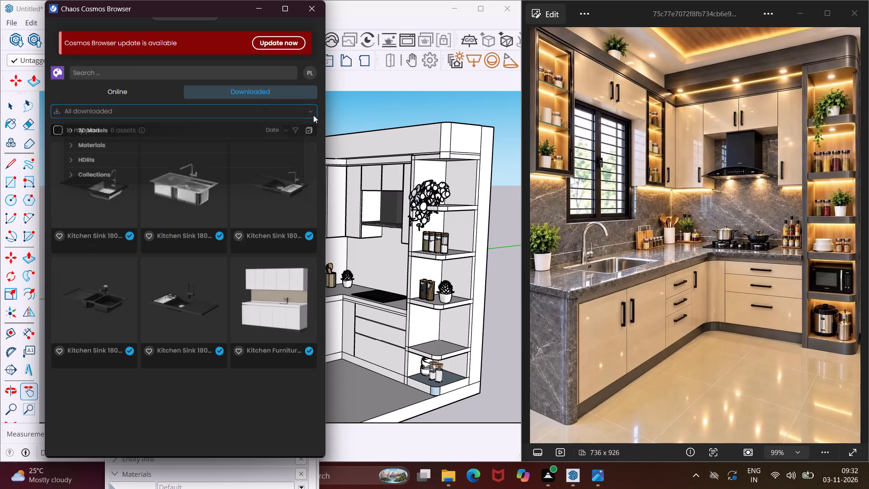
pyautogui.click(110, 128)
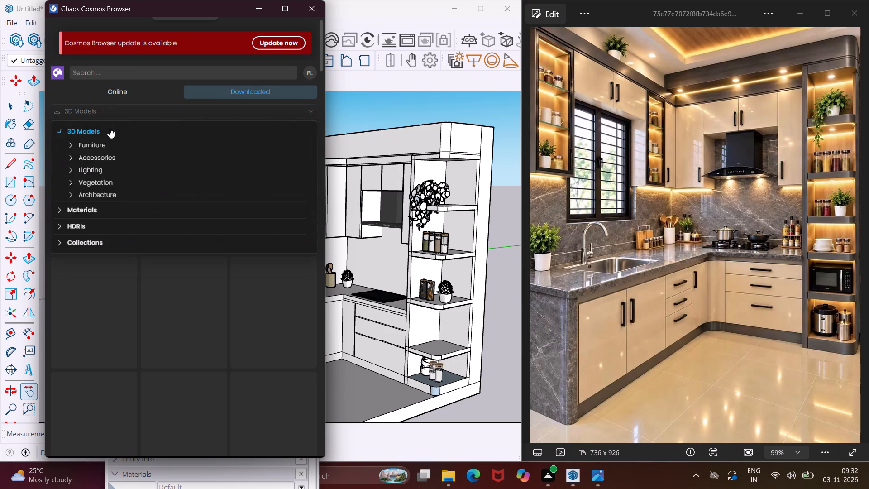
pyautogui.click(81, 170)
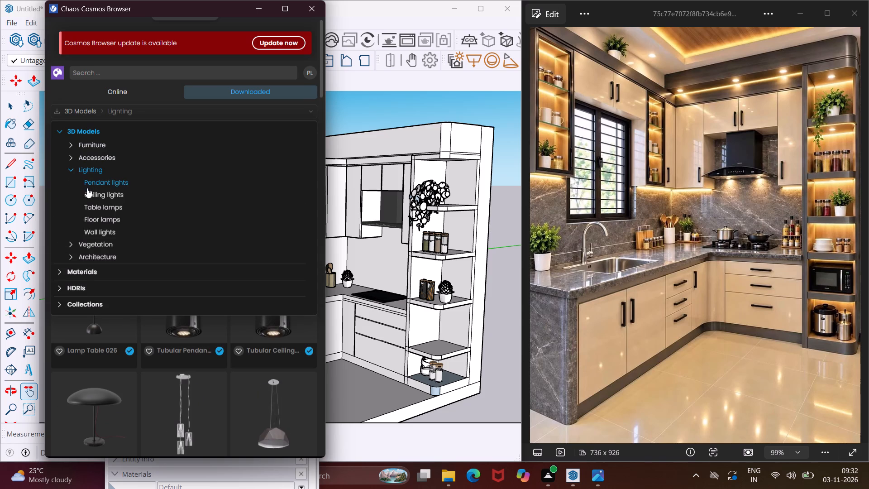
pyautogui.click(89, 193)
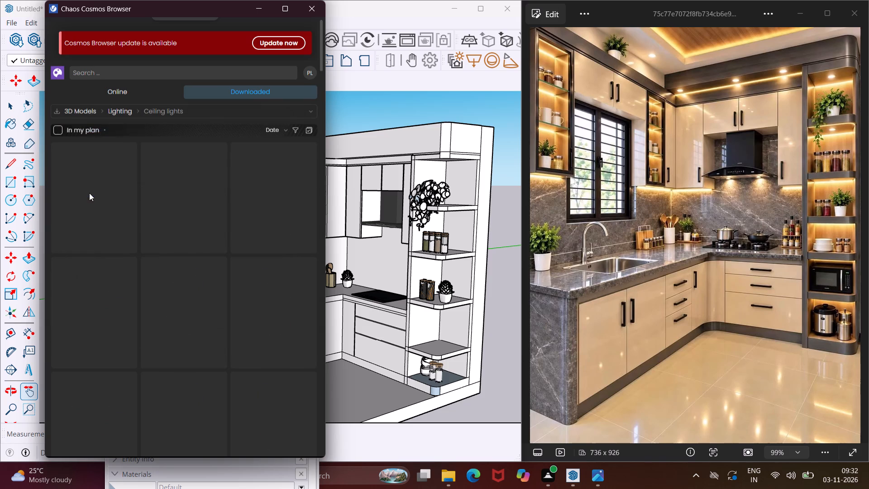
# Import the round Tlon Light 1950 ceiling light and place it on the ground outside the kitchen, beyond the open shelf unit.
pyautogui.scroll(-2, 121, 249)
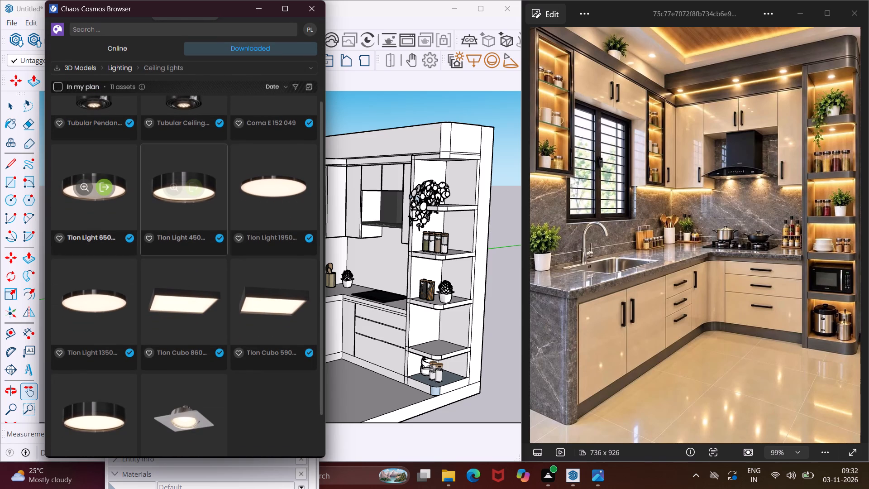
pyautogui.click(282, 190)
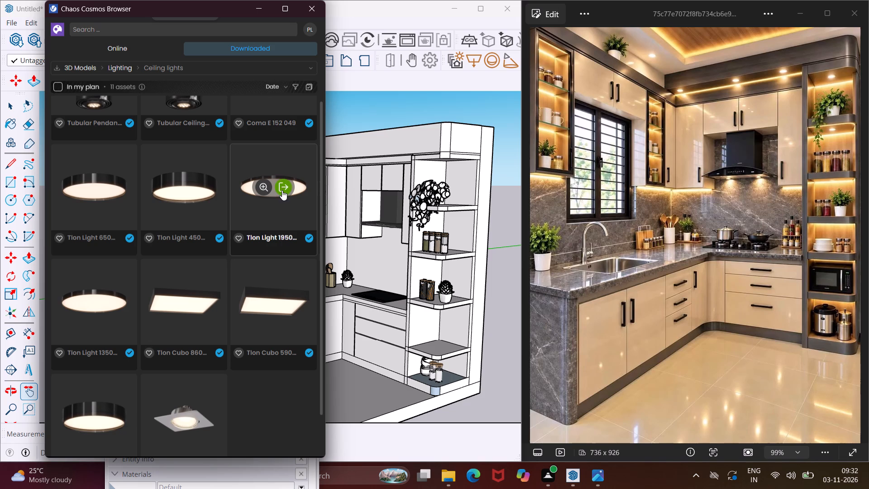
pyautogui.scroll(-9, 167, 282)
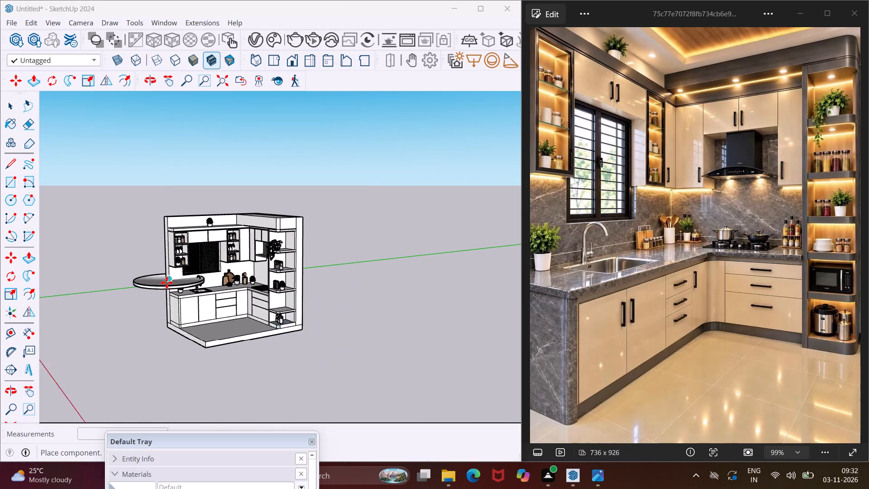
pyautogui.scroll(-2, 167, 283)
pyautogui.moveTo(171, 294); pyautogui.dragTo(303, 348, button='middle')
pyautogui.scroll(2, 321, 347)
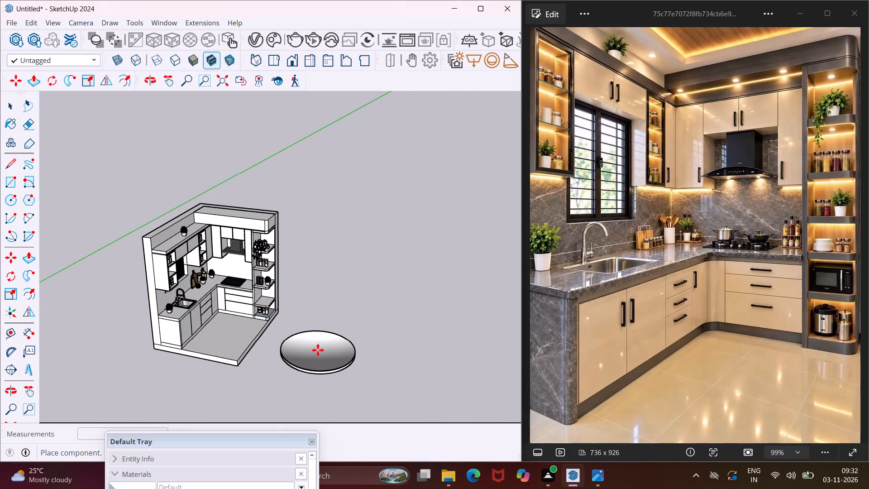
pyautogui.click(318, 350)
pyautogui.press('Escape')
# Scale the imported round ceiling light uniformly about its opposite corner to about 0.11.
pyautogui.click(312, 373)
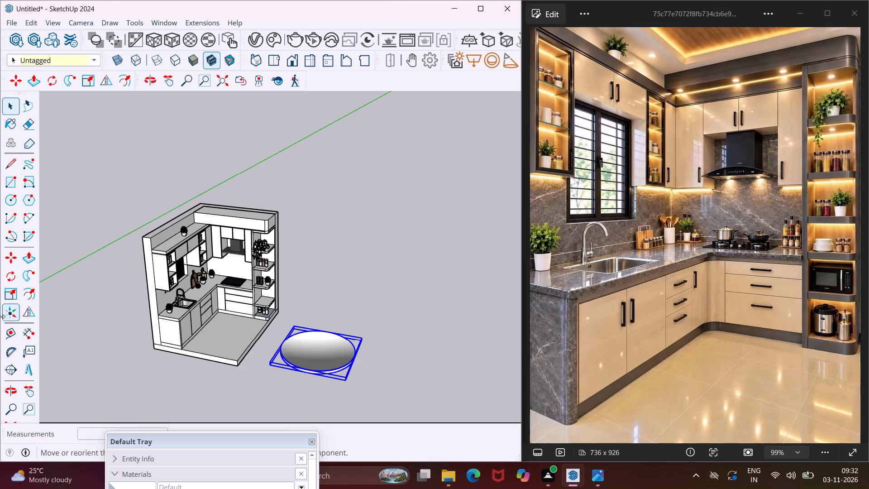
pyautogui.click(6, 301)
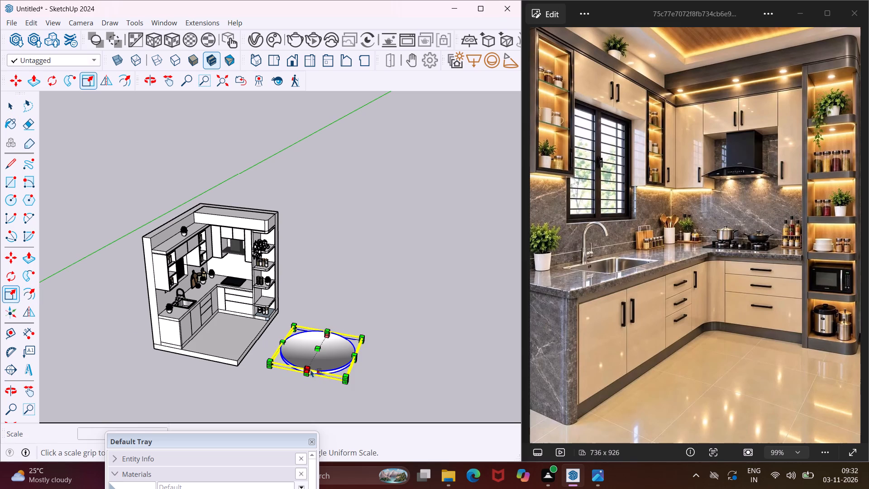
pyautogui.scroll(7, 316, 363)
pyautogui.click(220, 362)
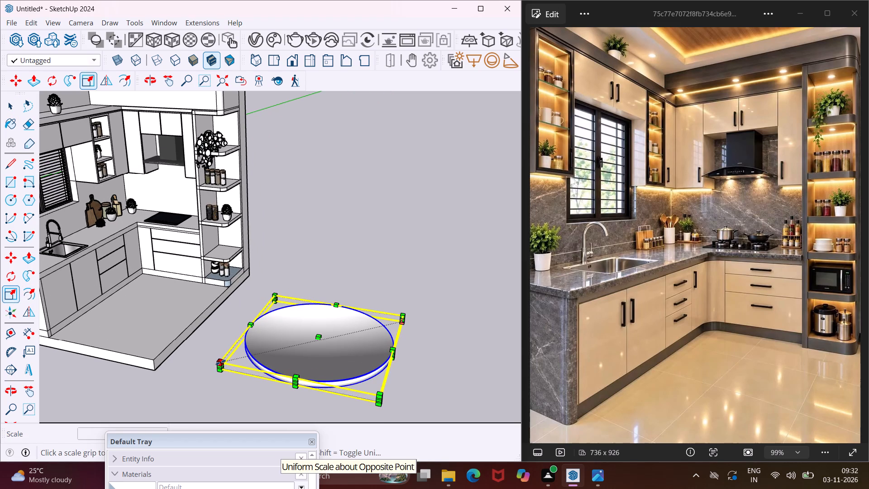
pyautogui.click(396, 329)
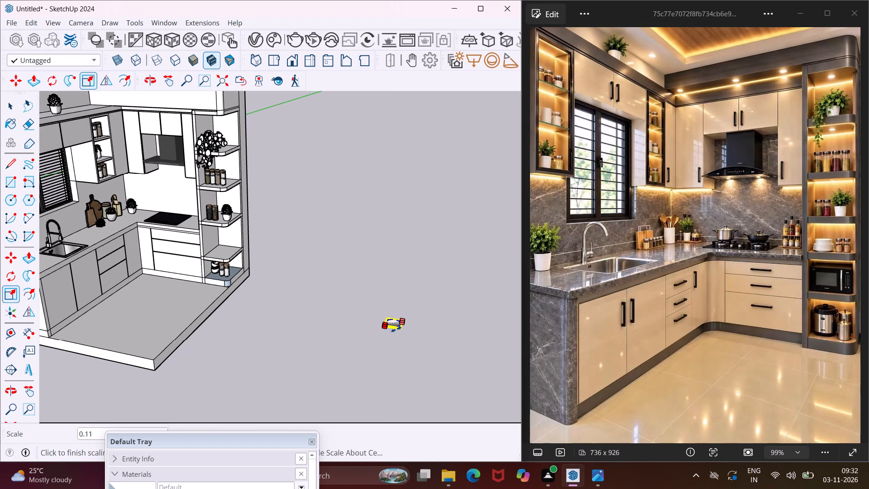
# Scale the round ceiling light uniformly by a further factor of about 0.11, down to spotlight size.
pyautogui.scroll(15, 405, 324)
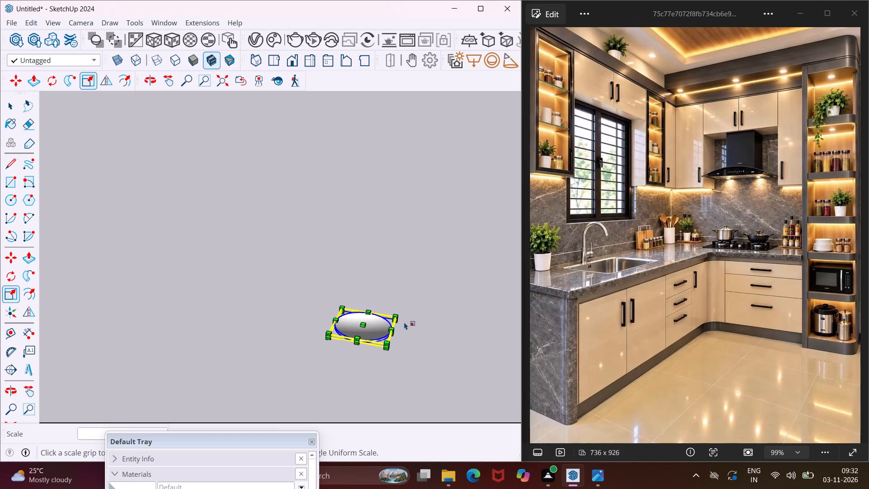
pyautogui.scroll(10, 404, 322)
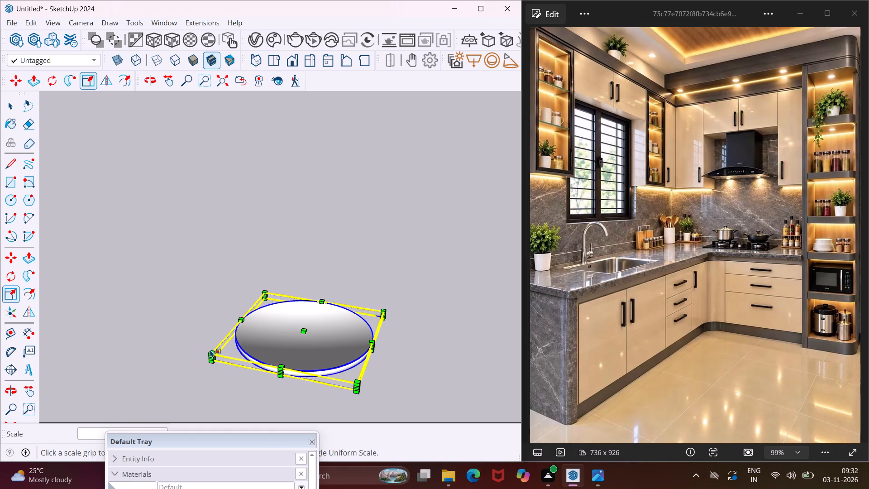
pyautogui.click(210, 350)
pyautogui.click(209, 353)
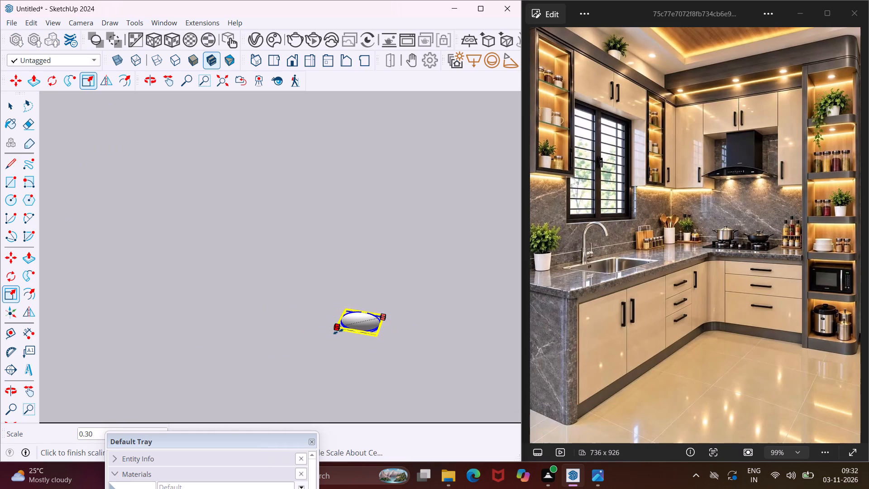
pyautogui.click(372, 321)
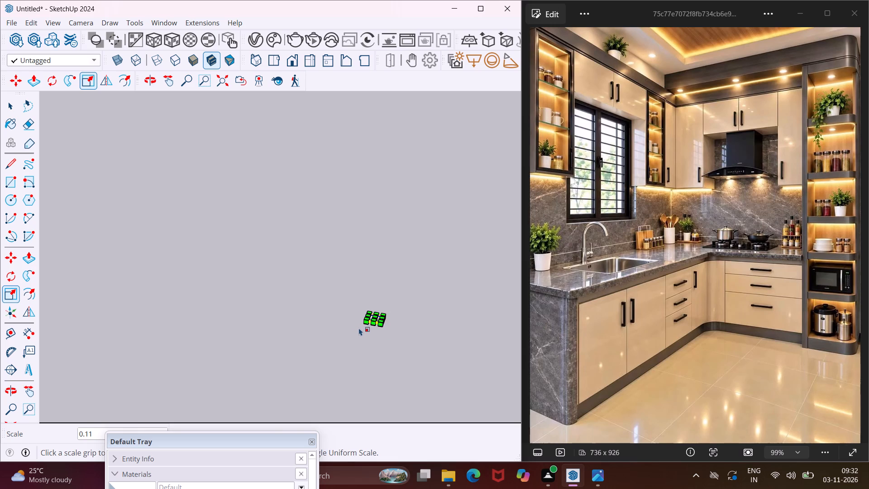
# Move the small round light from the ground into the open shelf unit, beneath the shelf holding the jars and succulent.
pyautogui.press('m')
pyautogui.scroll(15, 381, 323)
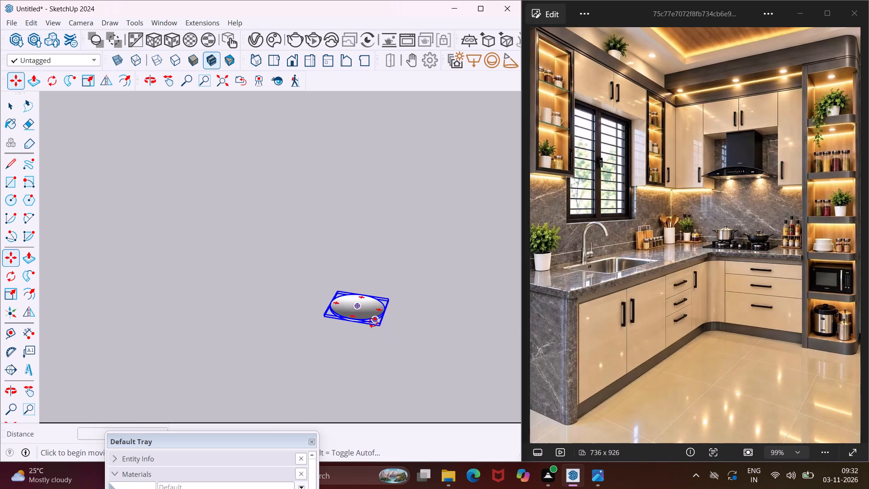
pyautogui.scroll(6, 373, 322)
pyautogui.scroll(-5, 364, 322)
pyautogui.scroll(4, 334, 326)
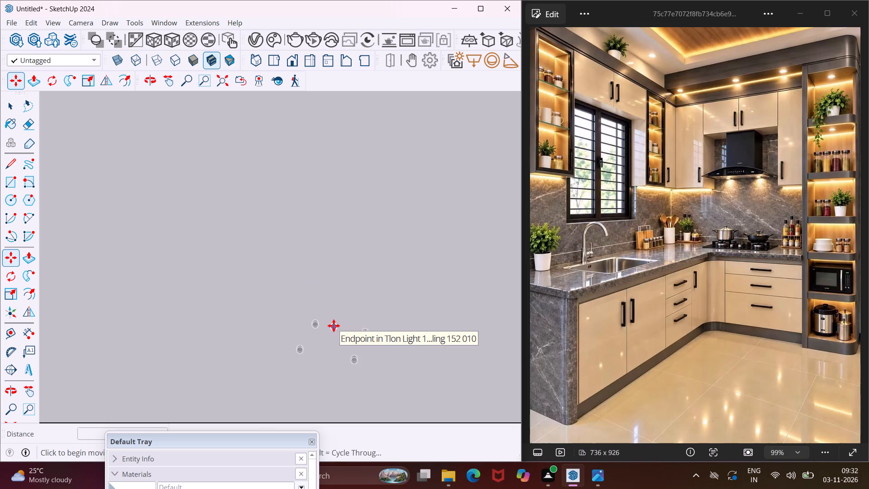
pyautogui.scroll(-4, 334, 326)
pyautogui.moveTo(330, 324); pyautogui.dragTo(334, 300, button='middle')
pyautogui.scroll(5, 334, 311)
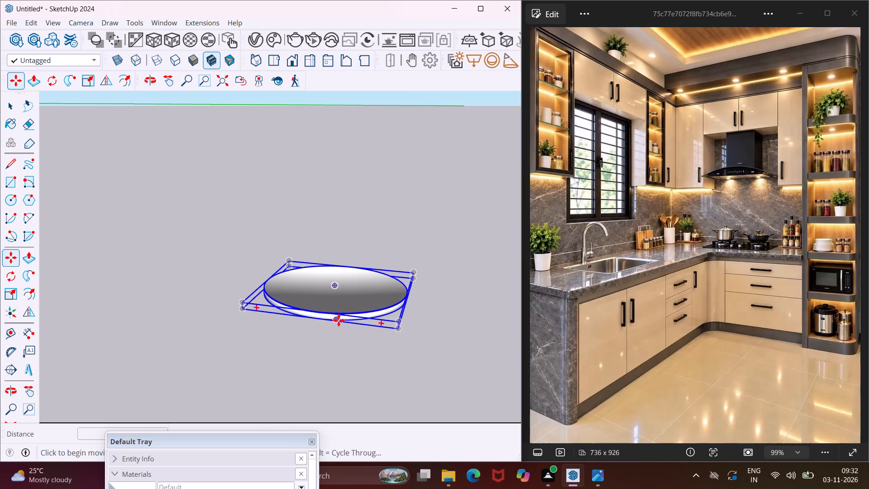
pyautogui.scroll(3, 340, 318)
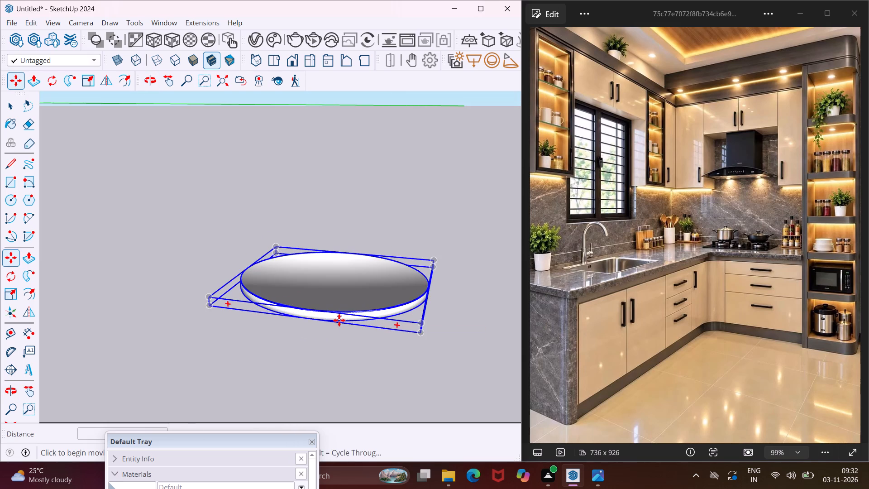
pyautogui.scroll(3, 338, 316)
pyautogui.click(344, 319)
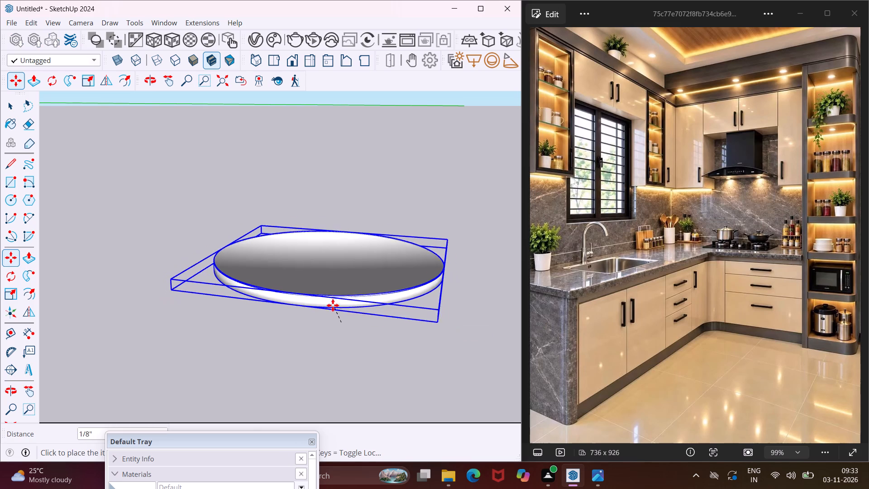
pyautogui.scroll(-20, 330, 303)
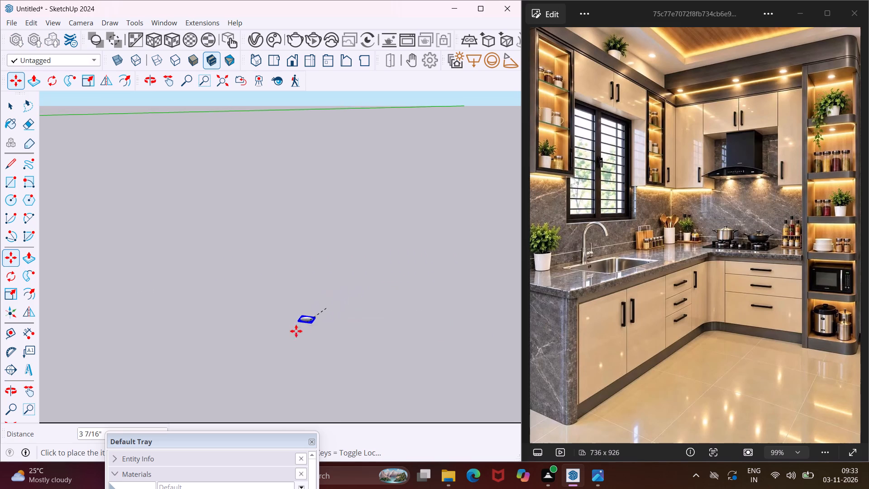
pyautogui.scroll(-18, 280, 333)
pyautogui.scroll(-5, 269, 339)
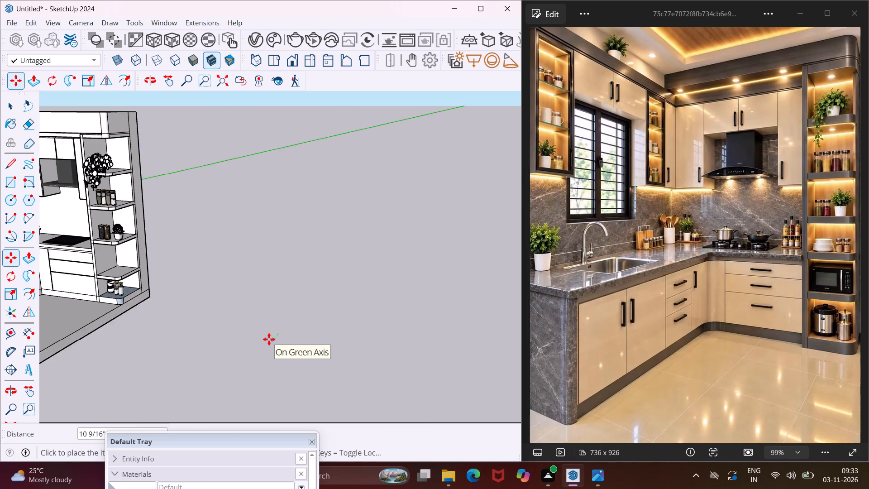
pyautogui.scroll(-4, 269, 339)
pyautogui.scroll(2, 149, 196)
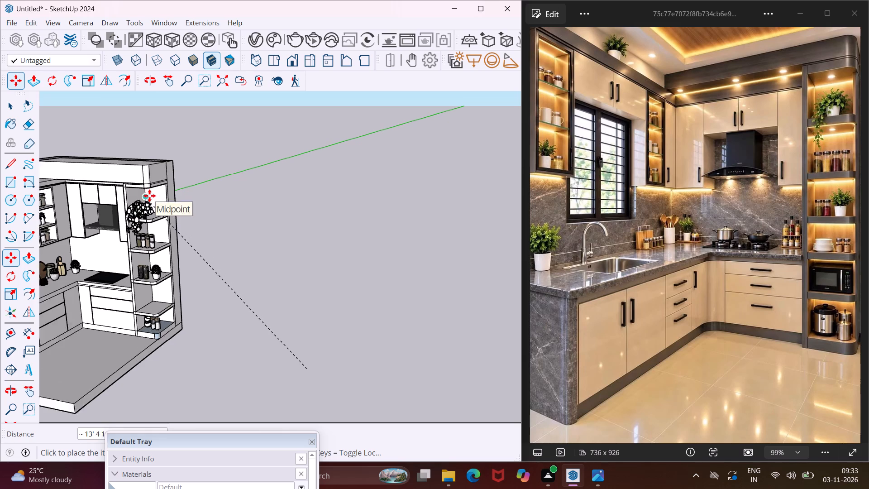
pyautogui.scroll(2, 149, 196)
pyautogui.moveTo(150, 185); pyautogui.dragTo(152, 75, button='middle')
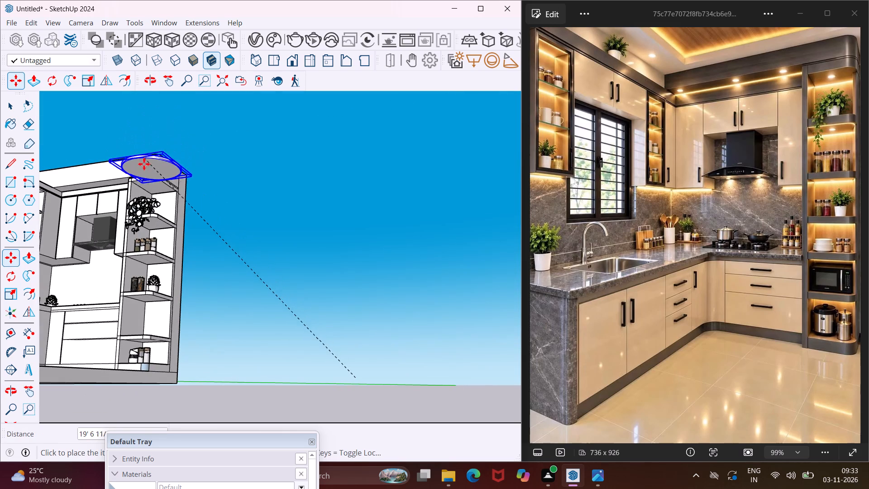
pyautogui.scroll(4, 148, 173)
pyautogui.moveTo(150, 176); pyautogui.dragTo(228, 371, button='middle')
pyautogui.scroll(-4, 265, 255)
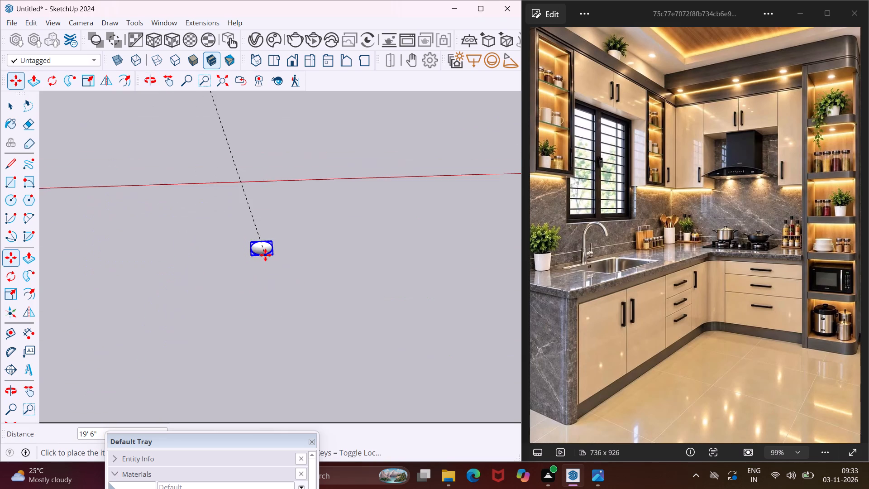
pyautogui.scroll(-20, 265, 255)
pyautogui.scroll(1, 261, 258)
pyautogui.scroll(-7, 260, 259)
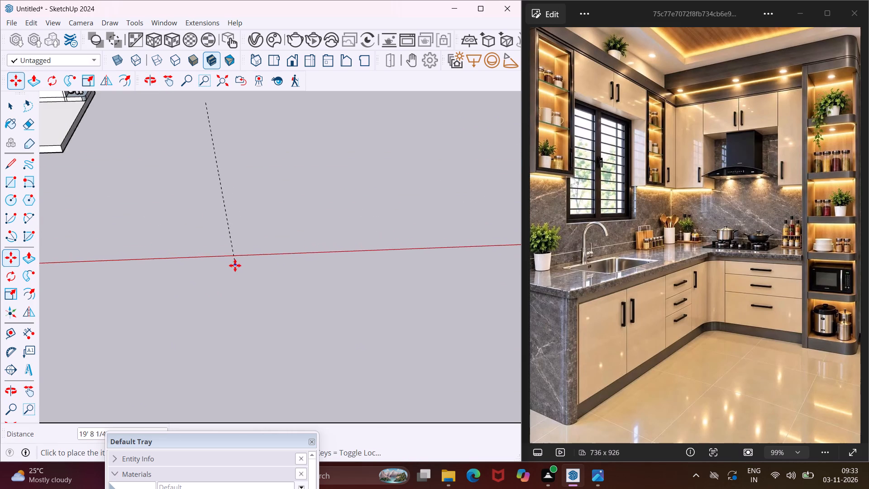
pyautogui.scroll(-7, 235, 265)
pyautogui.scroll(4, 73, 99)
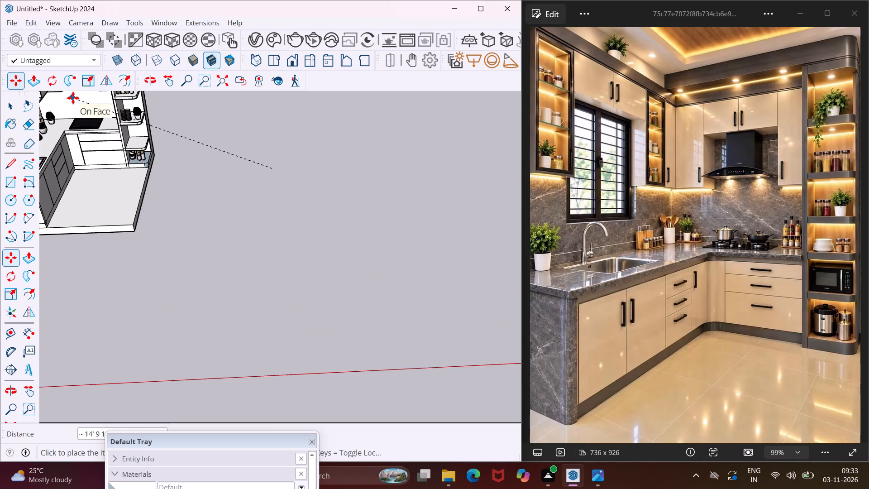
pyautogui.scroll(11, 73, 98)
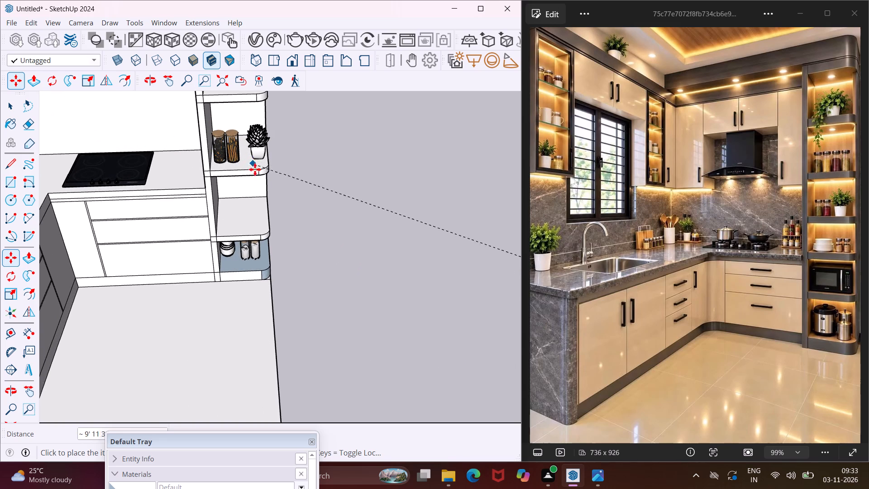
pyautogui.moveTo(257, 177); pyautogui.dragTo(263, 97, button='middle')
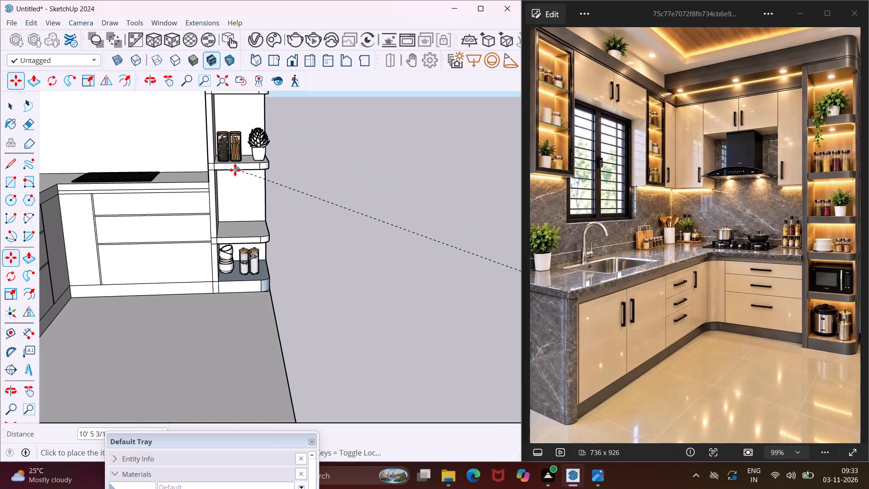
pyautogui.scroll(6, 235, 170)
pyautogui.moveTo(242, 175); pyautogui.dragTo(229, 118, button='middle')
pyautogui.scroll(9, 242, 167)
pyautogui.click(242, 162)
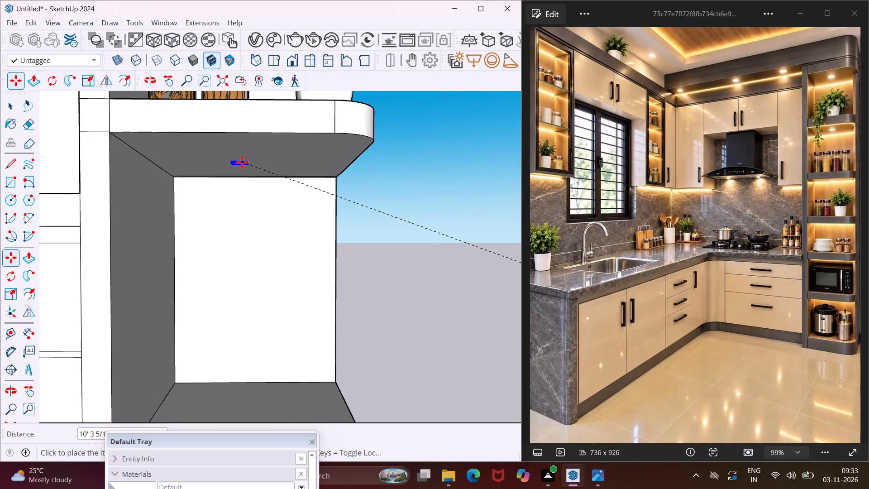
# Raise the round light about 9/16" along the blue axis towards the underside of the shelf.
pyautogui.scroll(-10, 210, 228)
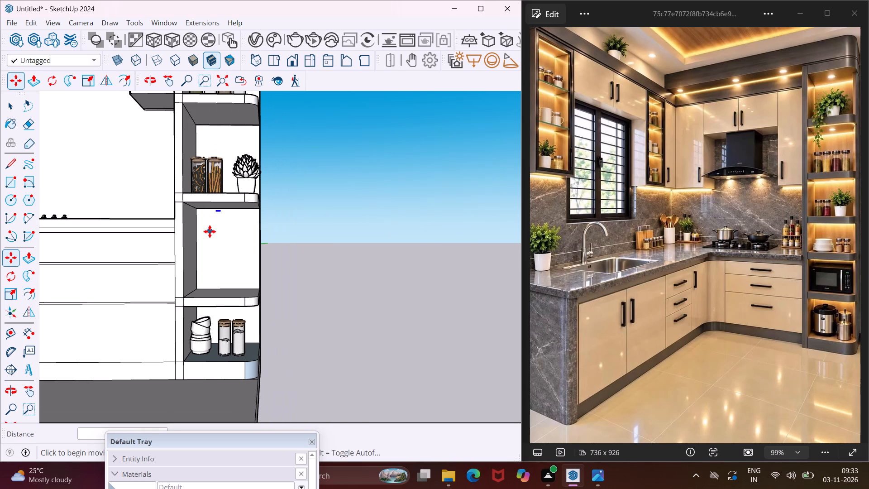
pyautogui.scroll(14, 222, 200)
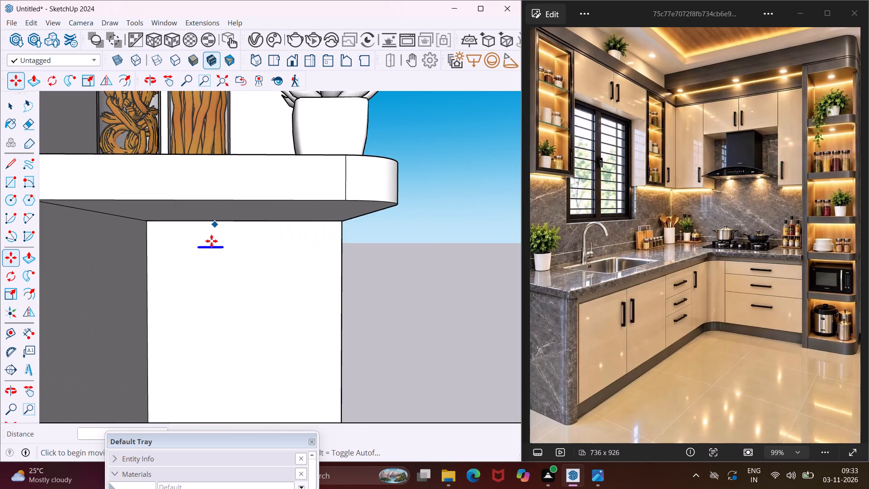
pyautogui.scroll(10, 211, 242)
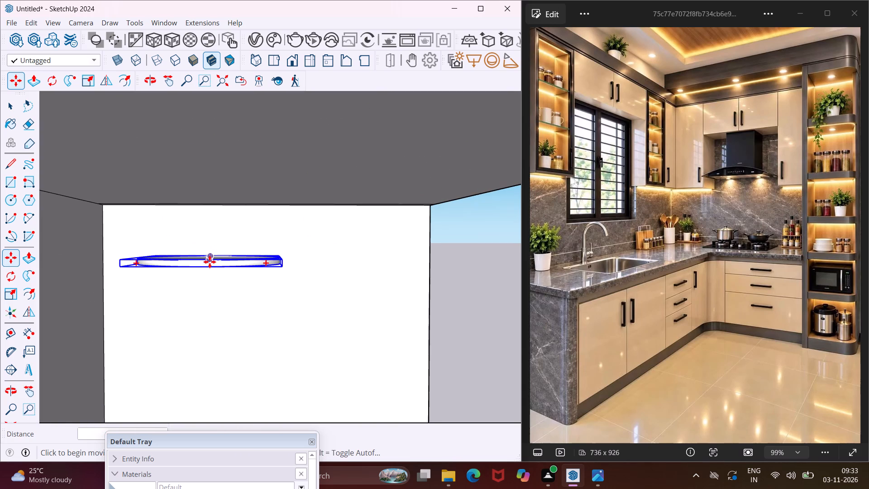
pyautogui.scroll(2, 212, 263)
pyautogui.click(219, 262)
pyautogui.scroll(-2, 215, 246)
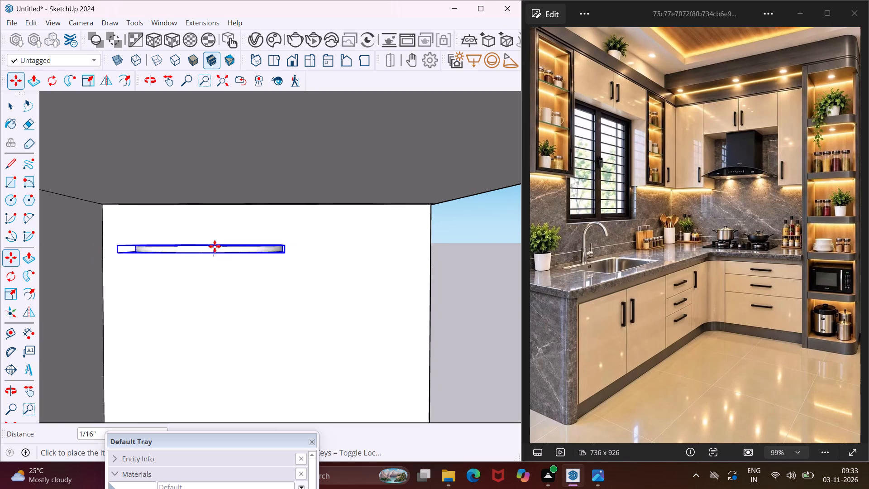
pyautogui.scroll(-2, 215, 246)
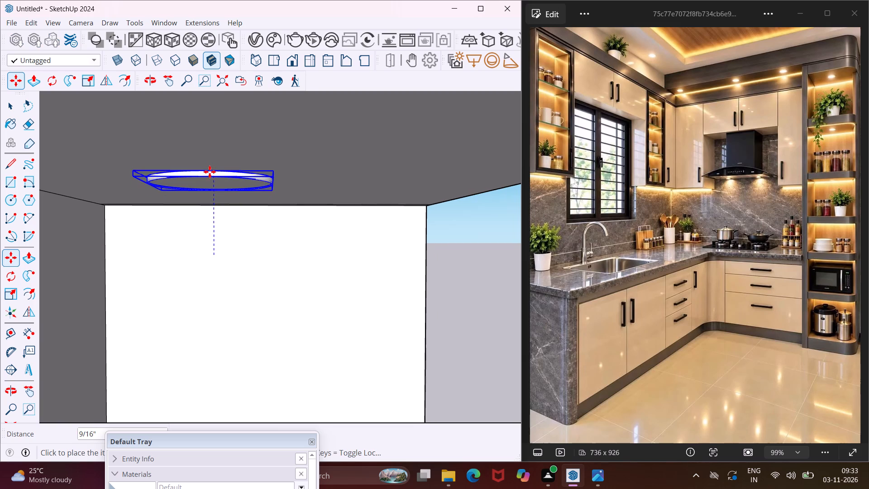
pyautogui.click(209, 167)
# Raise the round light a further 13/16" along the blue axis towards the shelf's underside.
pyautogui.moveTo(209, 167); pyautogui.dragTo(209, 135, button='middle')
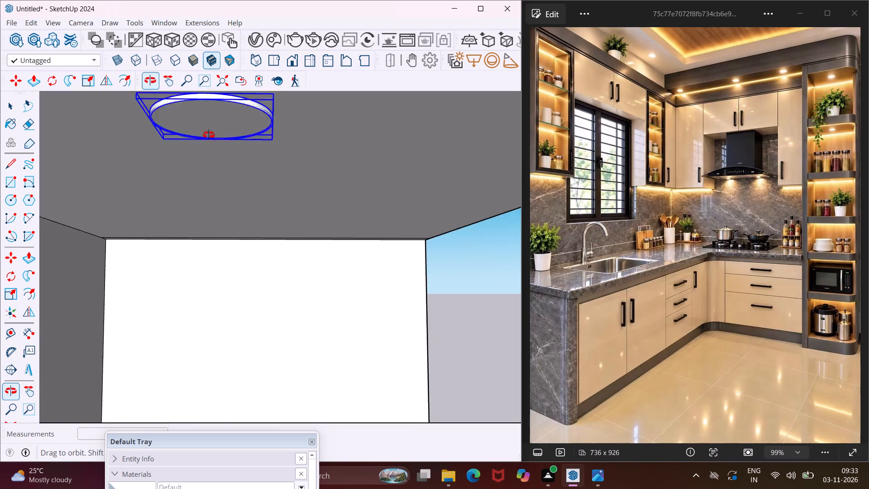
pyautogui.moveTo(209, 135); pyautogui.dragTo(224, 185, button='middle')
pyautogui.scroll(2, 277, 244)
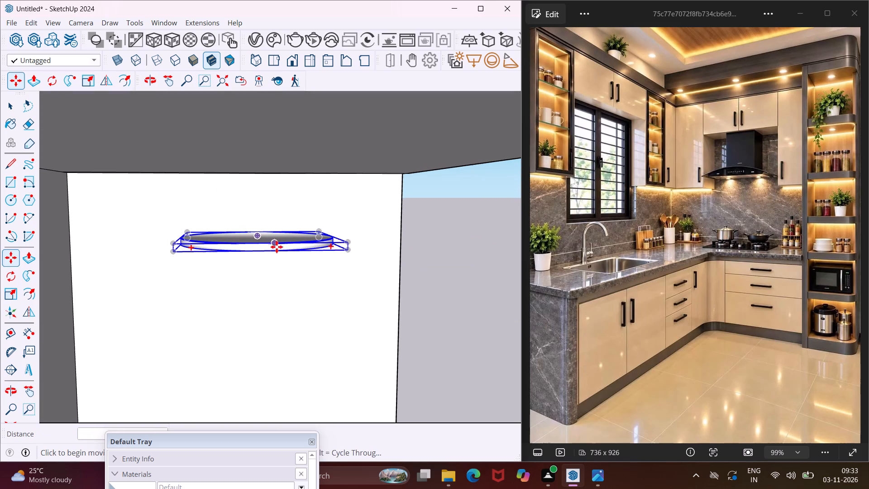
pyautogui.click(276, 248)
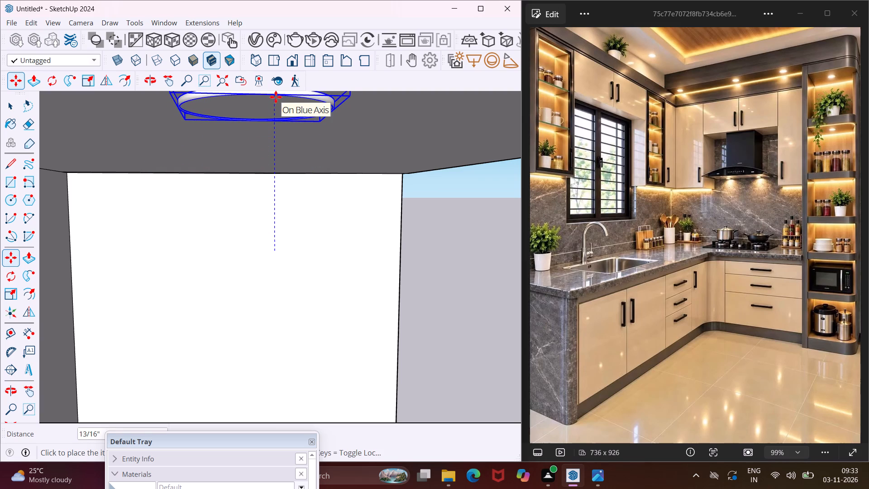
pyautogui.click(276, 97)
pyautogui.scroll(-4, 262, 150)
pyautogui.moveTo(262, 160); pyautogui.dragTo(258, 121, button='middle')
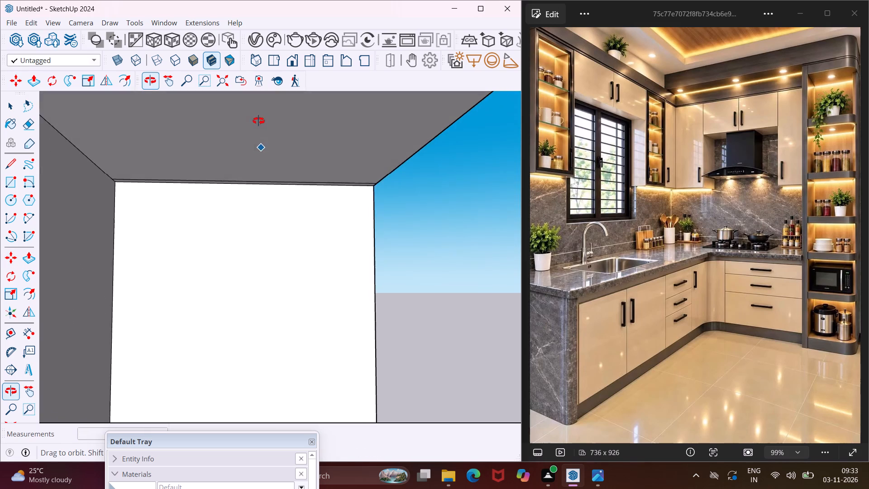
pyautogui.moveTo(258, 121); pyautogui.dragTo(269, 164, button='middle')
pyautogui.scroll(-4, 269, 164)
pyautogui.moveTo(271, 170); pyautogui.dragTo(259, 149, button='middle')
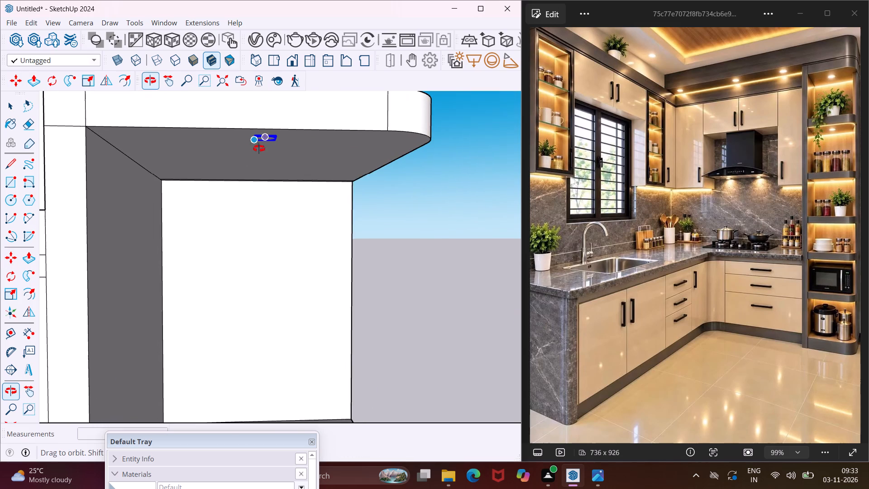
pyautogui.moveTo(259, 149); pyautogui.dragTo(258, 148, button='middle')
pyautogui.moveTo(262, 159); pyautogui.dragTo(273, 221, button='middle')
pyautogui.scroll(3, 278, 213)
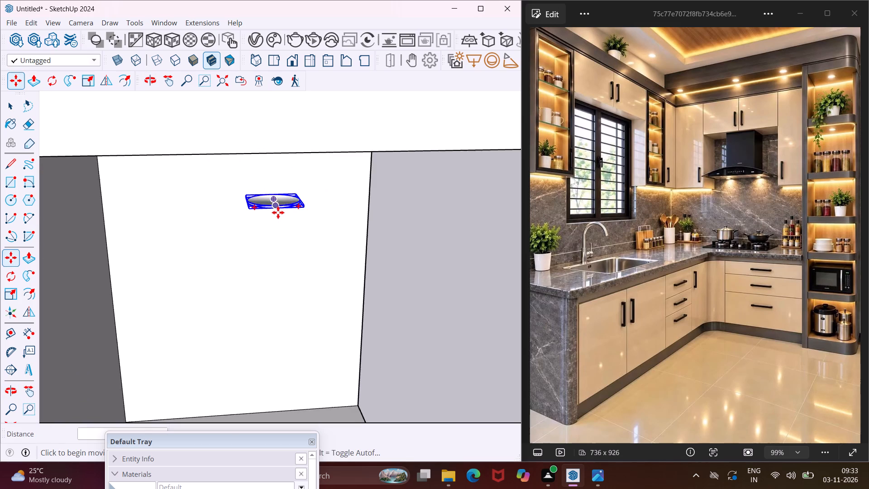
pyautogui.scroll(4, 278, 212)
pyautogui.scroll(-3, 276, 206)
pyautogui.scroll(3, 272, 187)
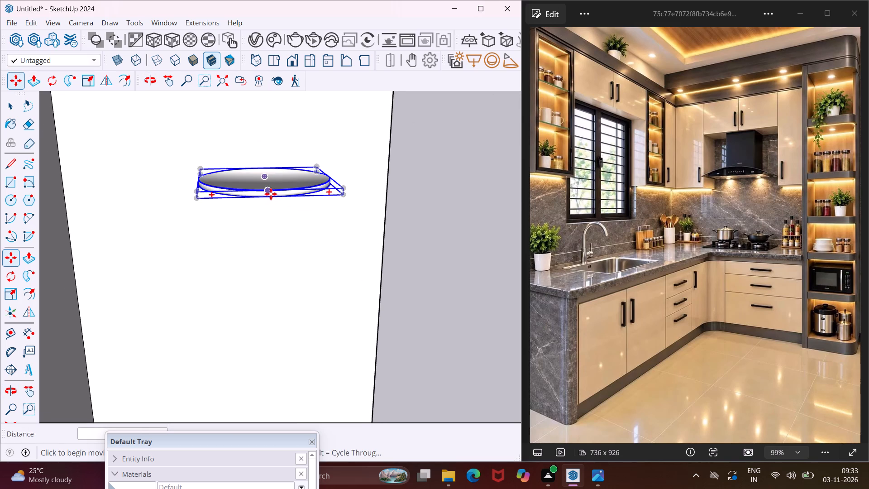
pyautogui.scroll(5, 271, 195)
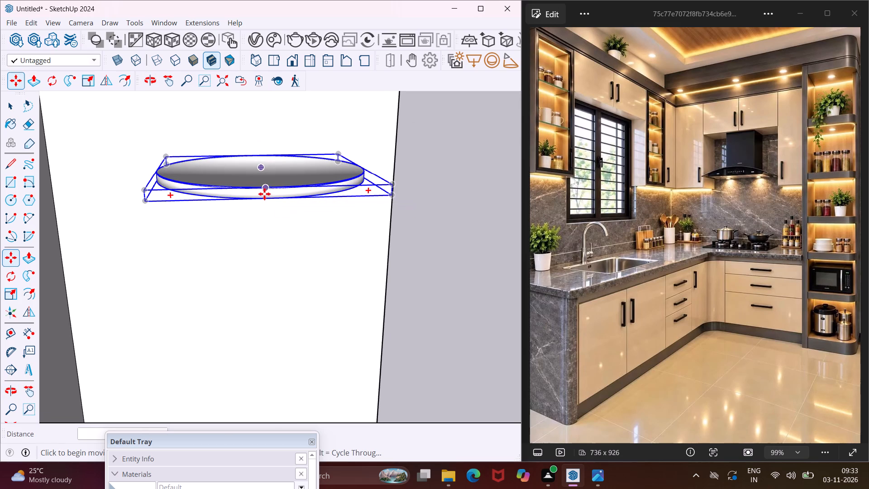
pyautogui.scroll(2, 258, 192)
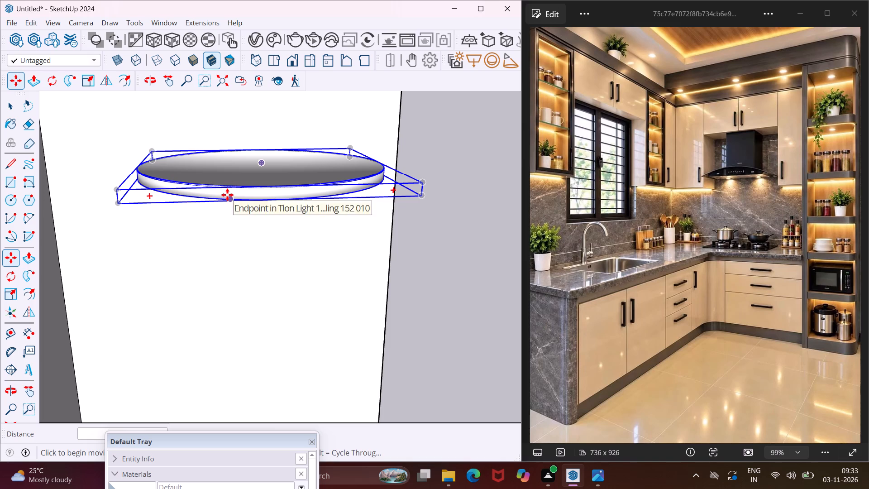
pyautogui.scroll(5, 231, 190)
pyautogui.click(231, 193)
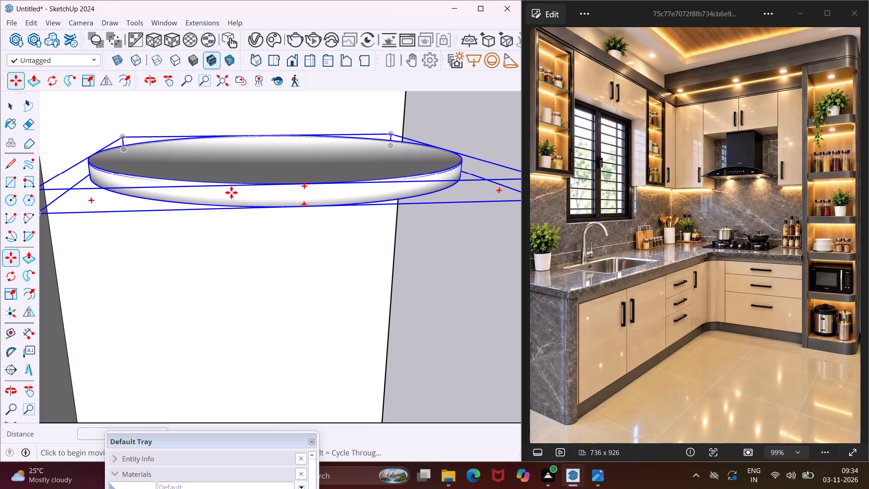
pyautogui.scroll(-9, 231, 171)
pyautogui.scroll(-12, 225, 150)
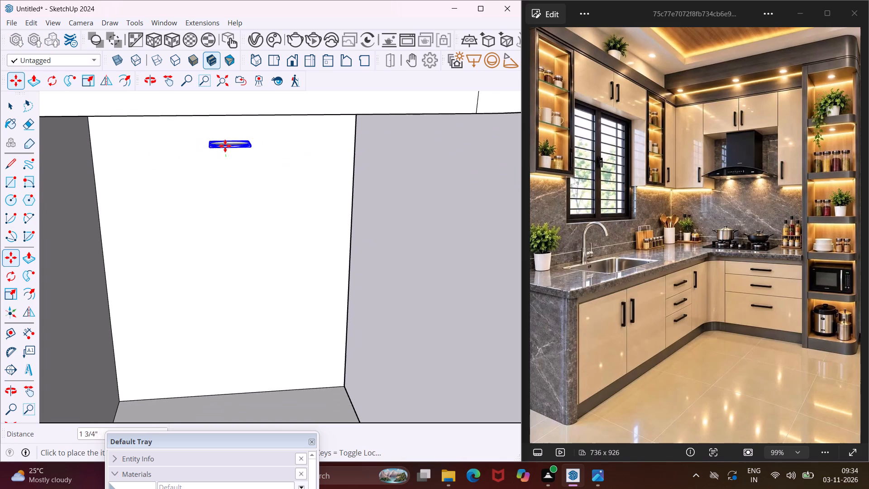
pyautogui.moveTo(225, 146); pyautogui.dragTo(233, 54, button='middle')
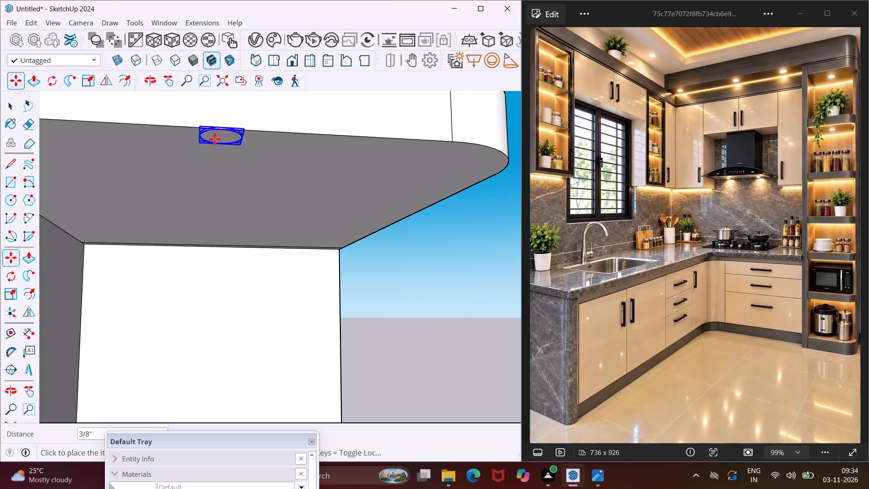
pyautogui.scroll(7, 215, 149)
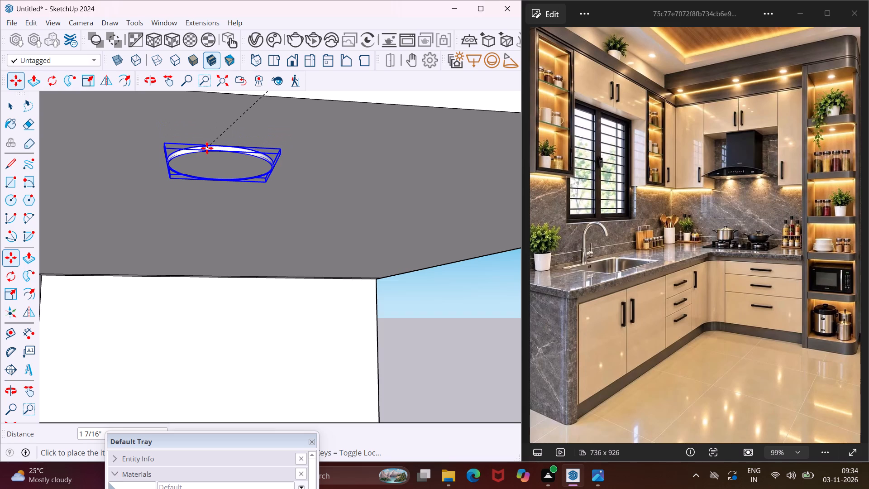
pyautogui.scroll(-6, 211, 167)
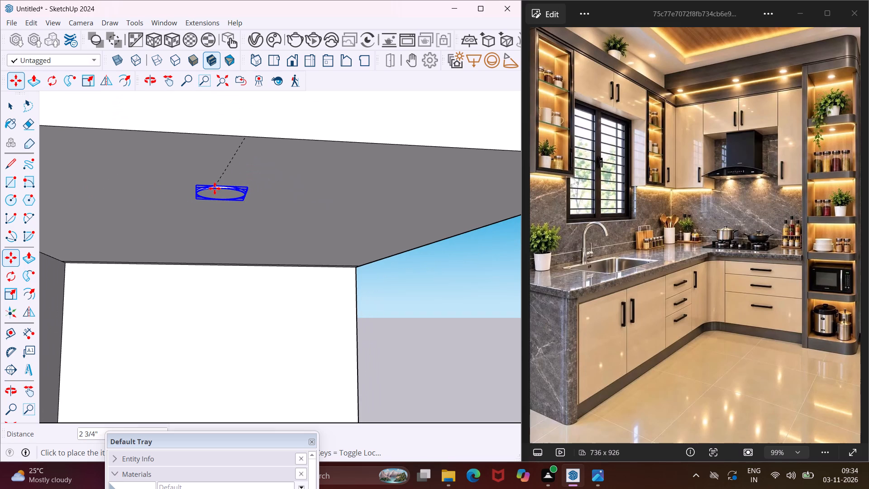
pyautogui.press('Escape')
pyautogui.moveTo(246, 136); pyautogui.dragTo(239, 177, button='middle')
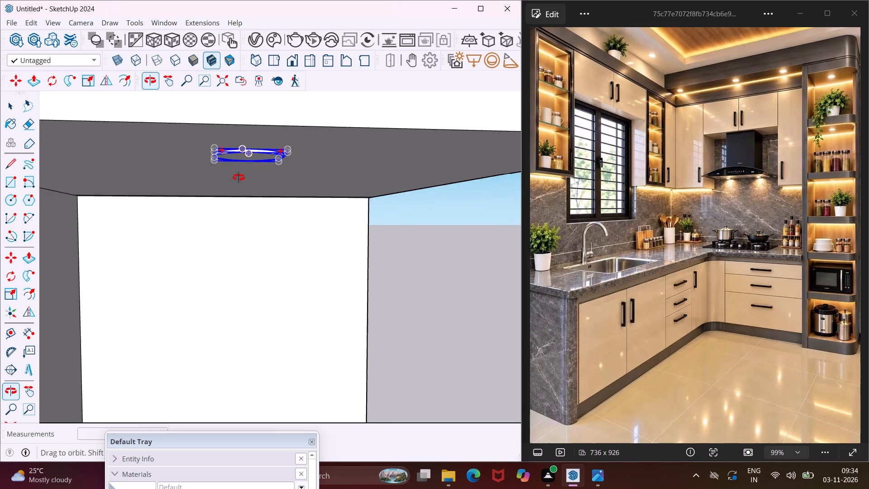
# Move the small round spotlight from beneath the open shelf up onto the soffit's underside above the wall cabinets, near the shelf unit.
pyautogui.moveTo(239, 177); pyautogui.dragTo(239, 196, button='middle')
pyautogui.scroll(3, 240, 165)
pyautogui.scroll(-2, 242, 160)
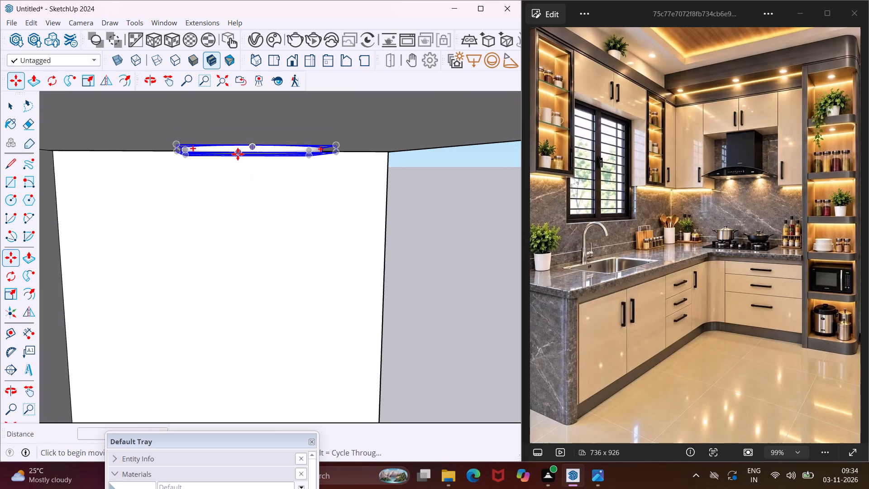
pyautogui.scroll(7, 238, 153)
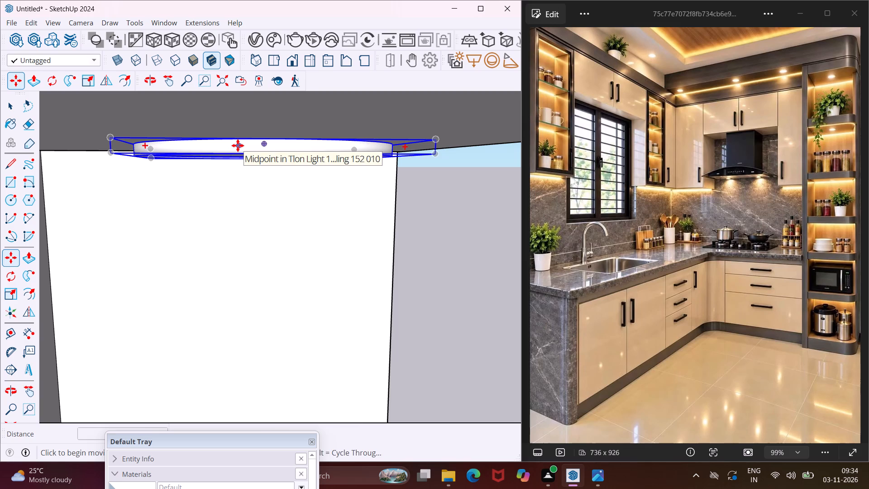
pyautogui.click(238, 145)
pyautogui.scroll(-3, 219, 112)
pyautogui.scroll(-3, 214, 202)
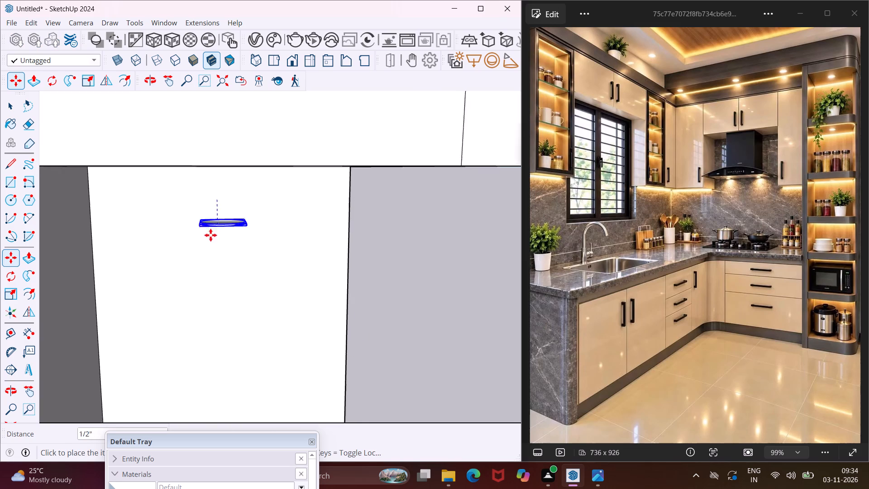
pyautogui.scroll(-8, 210, 235)
pyautogui.scroll(-20, 201, 286)
pyautogui.scroll(-2, 201, 286)
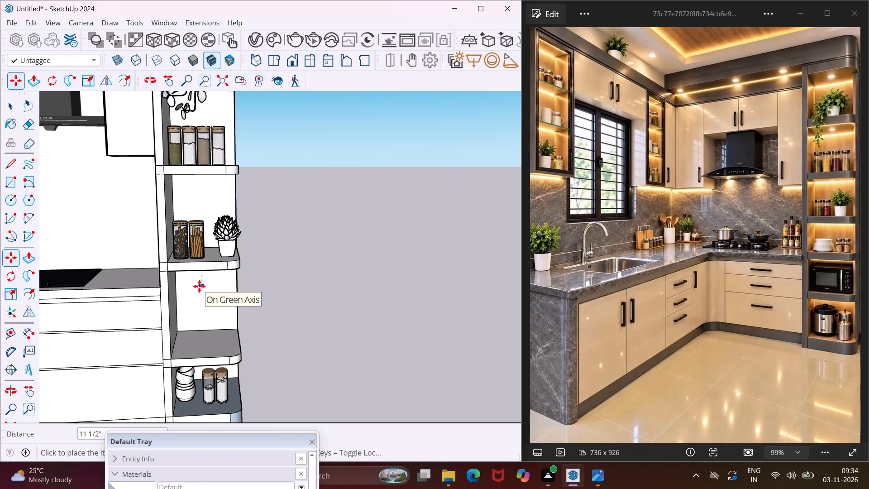
pyautogui.scroll(-5, 199, 286)
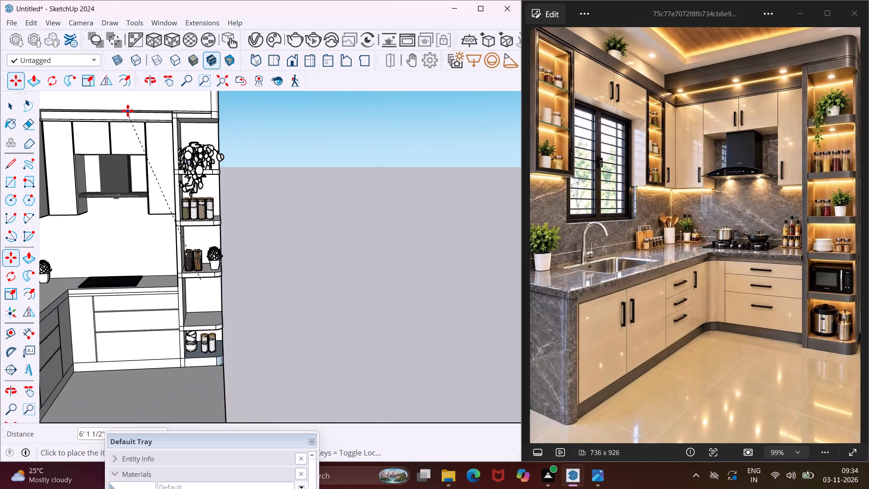
pyautogui.scroll(11, 128, 110)
pyautogui.moveTo(128, 110); pyautogui.dragTo(225, 89, button='middle')
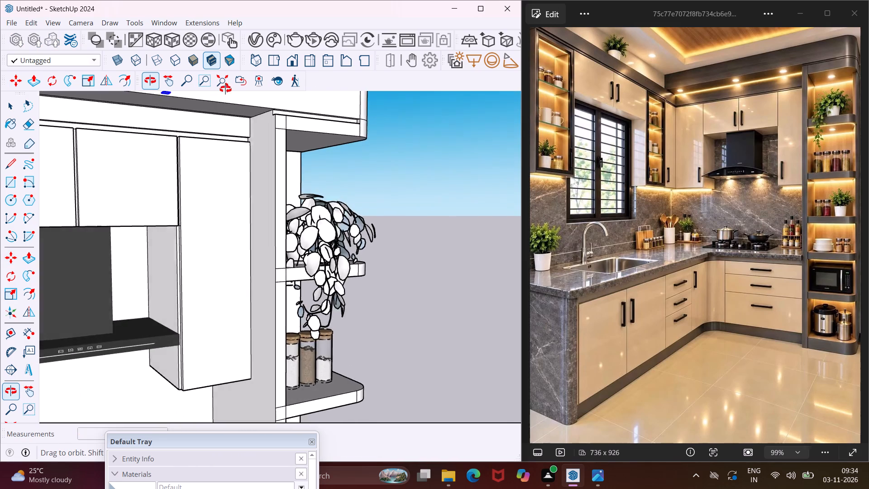
pyautogui.moveTo(225, 89); pyautogui.dragTo(234, 104, button='middle')
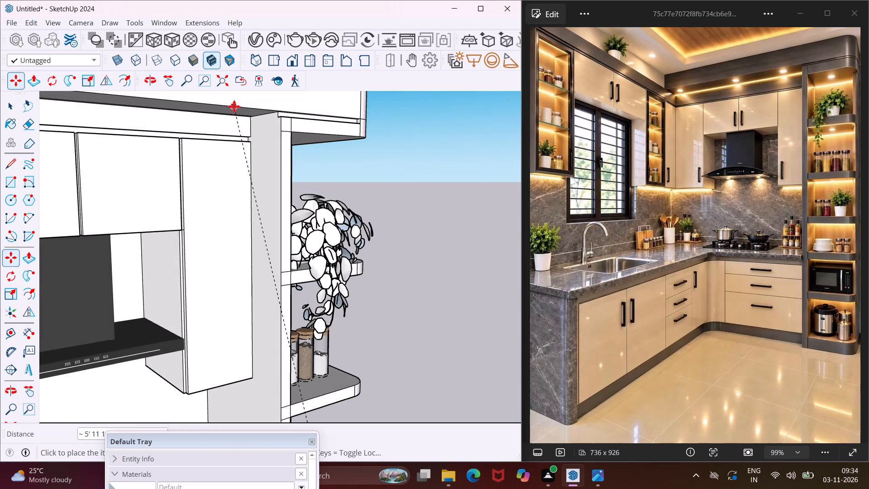
pyautogui.scroll(12, 234, 106)
pyautogui.moveTo(253, 110); pyautogui.dragTo(269, 77, button='middle')
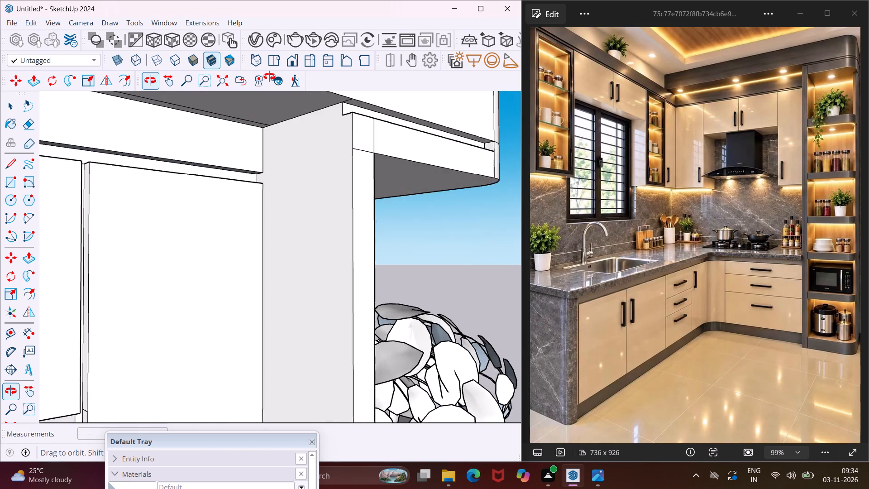
pyautogui.moveTo(269, 77); pyautogui.dragTo(267, 82, button='middle')
pyautogui.scroll(-4, 264, 92)
pyautogui.scroll(4, 270, 94)
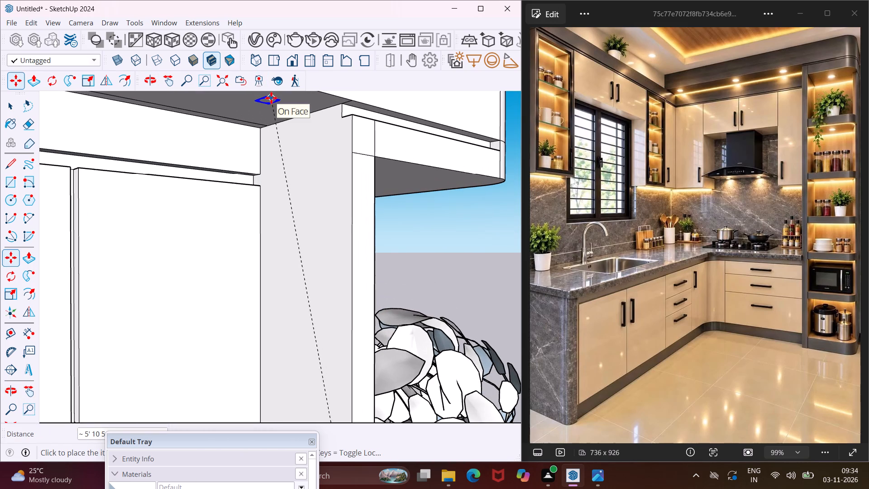
pyautogui.click(271, 98)
# Examine from several angles how the spotlight sits against the soffit's underside and how large it looks beside the cabinets.
pyautogui.moveTo(292, 114); pyautogui.dragTo(263, 158, button='middle')
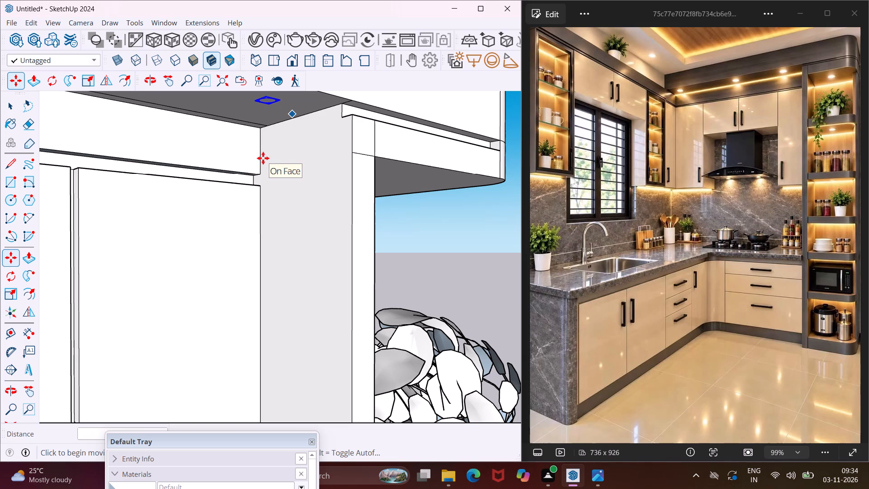
pyautogui.moveTo(259, 164); pyautogui.dragTo(220, 222, button='middle')
pyautogui.scroll(-5, 258, 163)
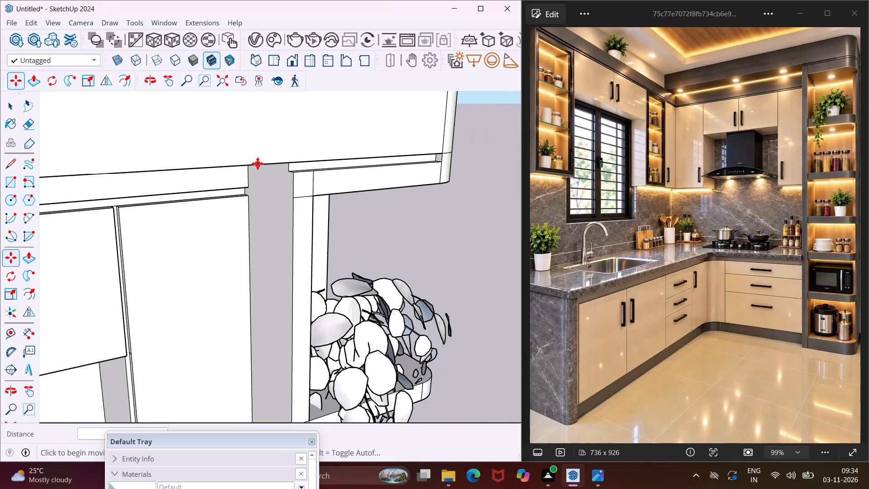
pyautogui.moveTo(258, 163); pyautogui.dragTo(270, 81, button='middle')
pyautogui.scroll(8, 266, 119)
pyautogui.moveTo(264, 126); pyautogui.dragTo(361, 131, button='middle')
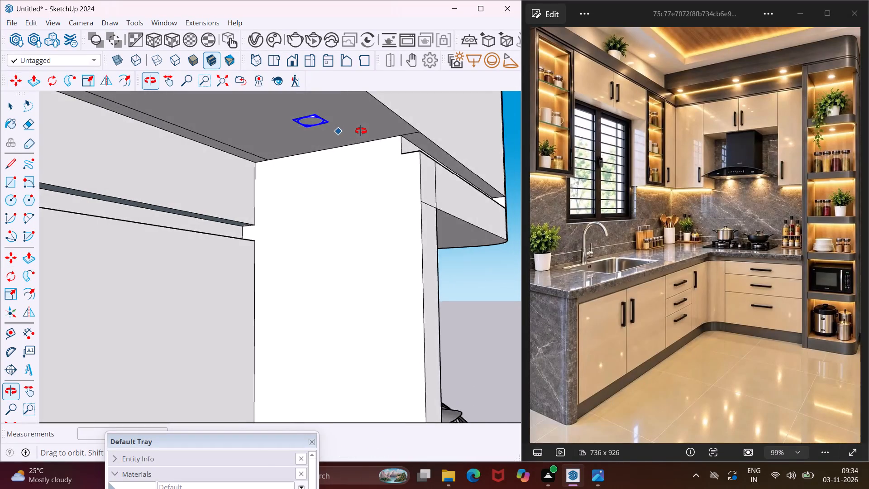
pyautogui.moveTo(361, 131); pyautogui.dragTo(382, 172, button='middle')
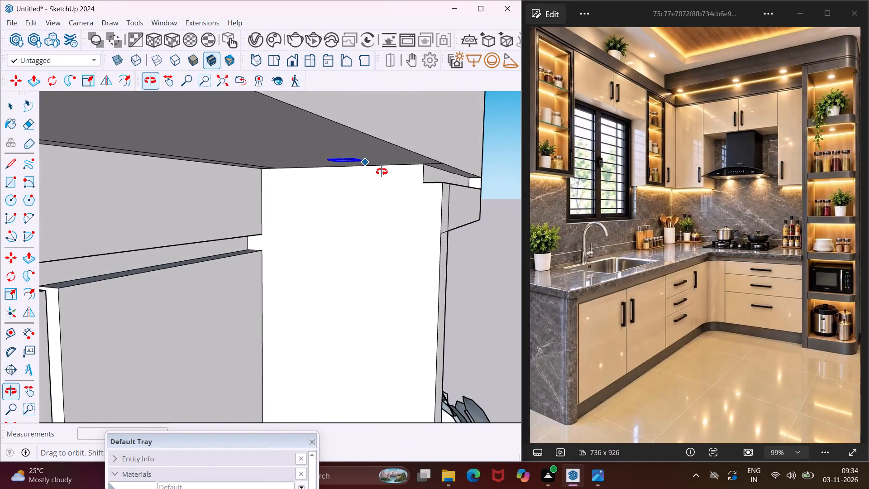
pyautogui.moveTo(382, 172); pyautogui.dragTo(389, 180, button='middle')
pyautogui.scroll(6, 379, 167)
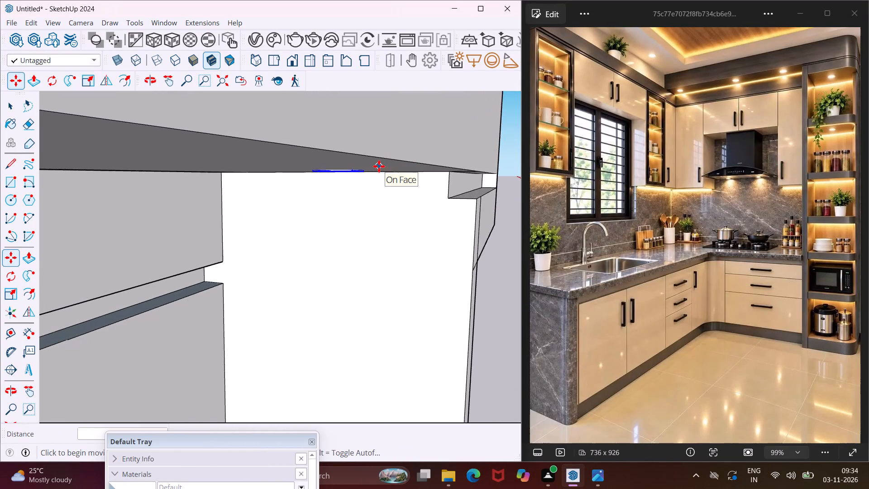
pyautogui.scroll(6, 379, 166)
pyautogui.moveTo(368, 171); pyautogui.dragTo(350, 137, button='middle')
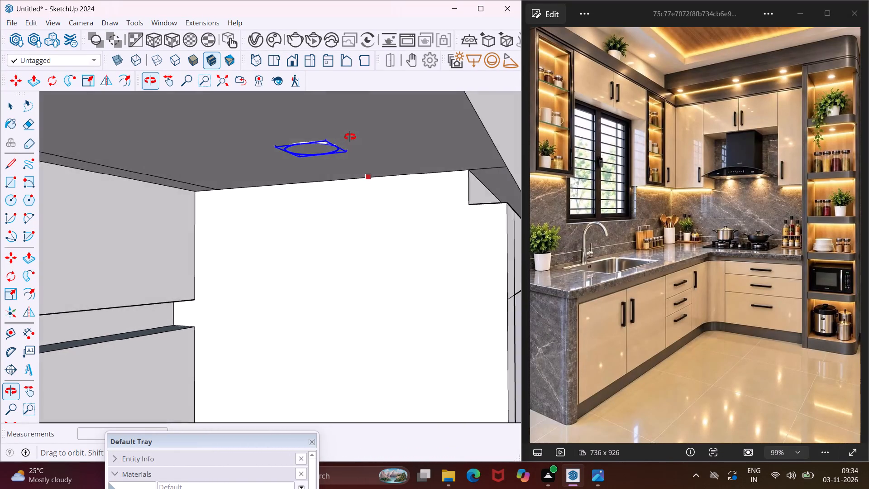
pyautogui.moveTo(350, 137); pyautogui.dragTo(246, 153, button='middle')
pyautogui.scroll(-4, 266, 151)
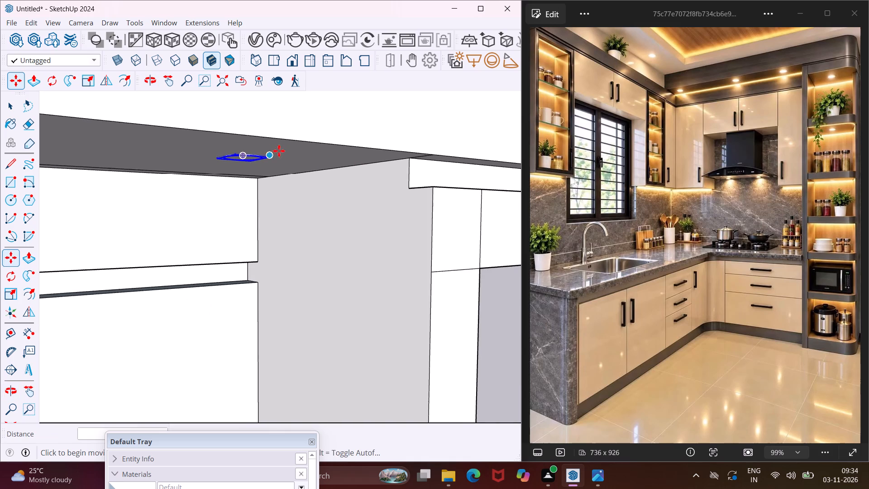
pyautogui.scroll(-16, 283, 151)
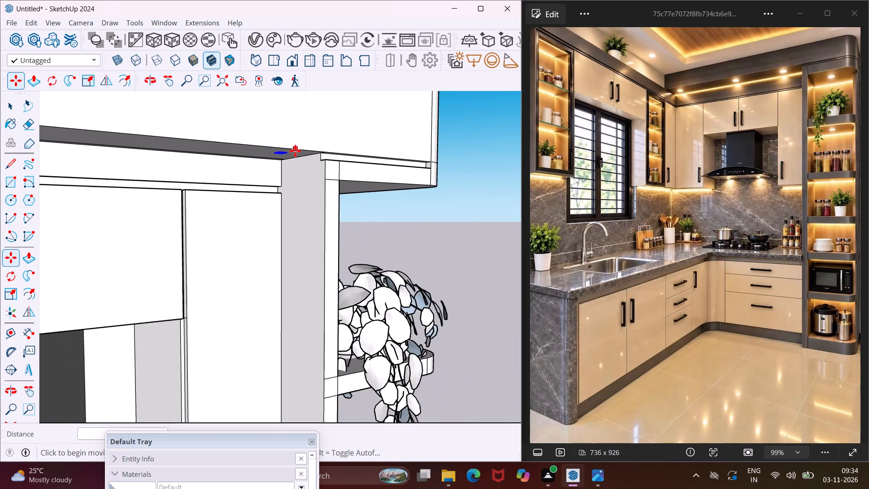
pyautogui.moveTo(295, 151); pyautogui.dragTo(218, 142, button='middle')
pyautogui.scroll(-3, 249, 121)
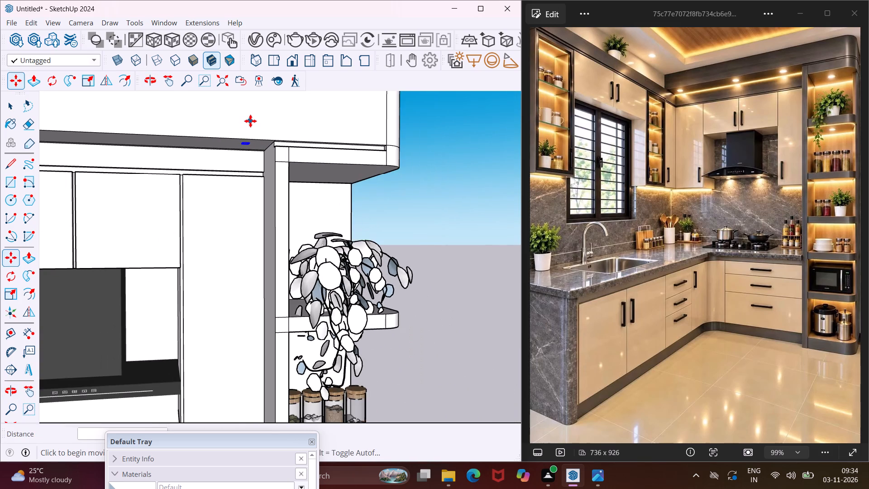
pyautogui.scroll(-4, 250, 121)
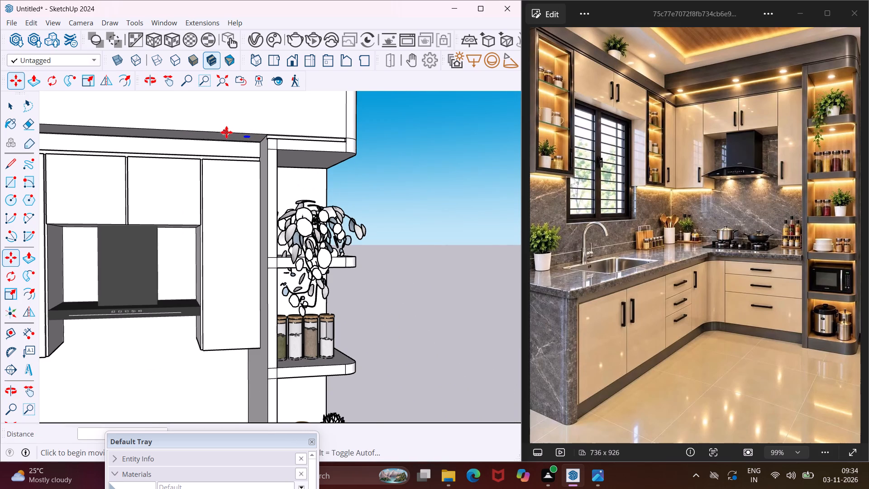
pyautogui.scroll(11, 226, 132)
pyautogui.scroll(9, 299, 149)
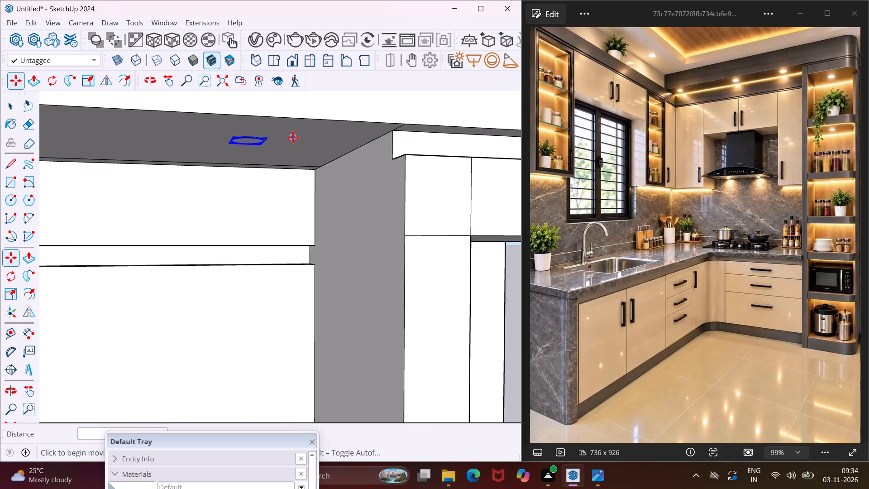
pyautogui.moveTo(295, 137); pyautogui.dragTo(339, 81, button='middle')
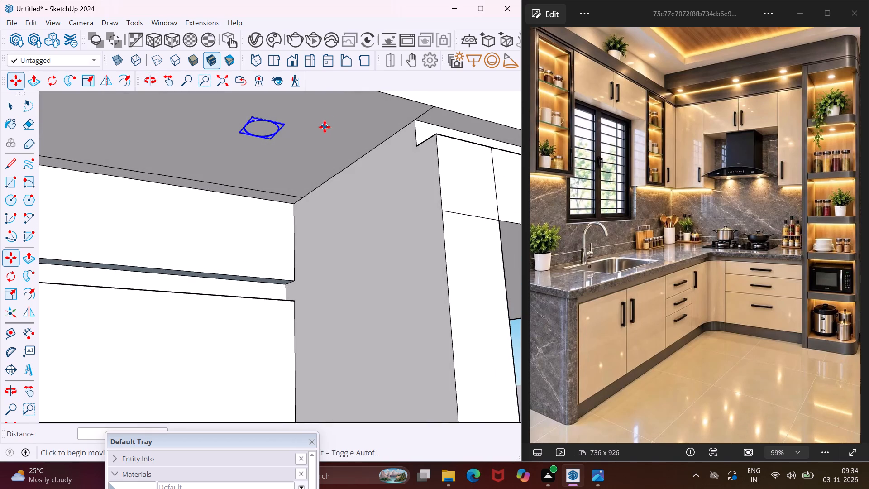
pyautogui.scroll(-6, 325, 127)
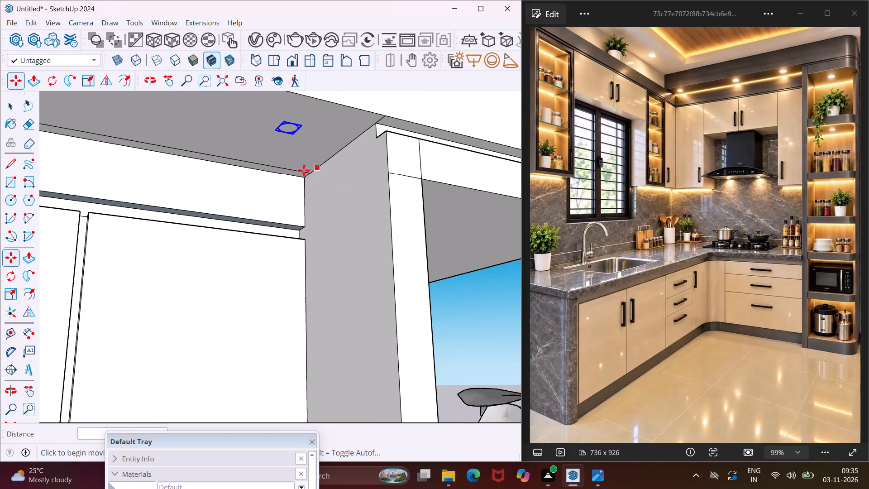
# Scale the soffit spotlight up uniformly by a factor of about 1.21 about its opposite corner.
pyautogui.click(13, 295)
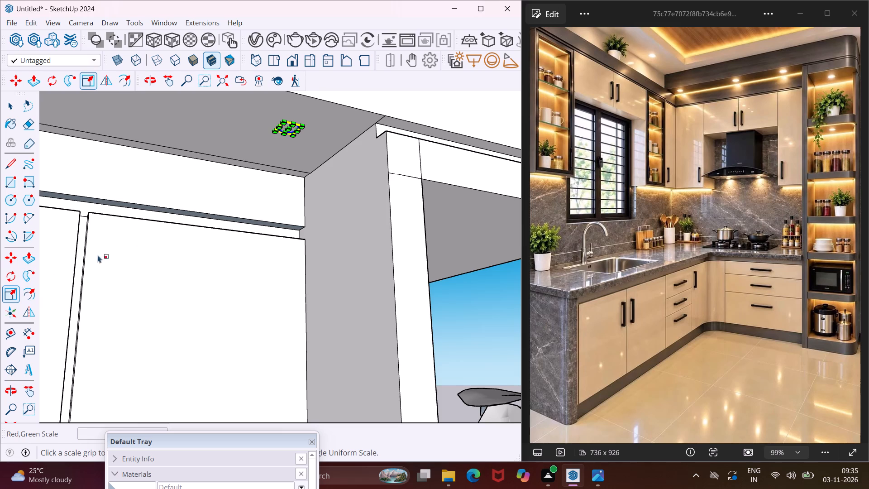
pyautogui.scroll(9, 282, 108)
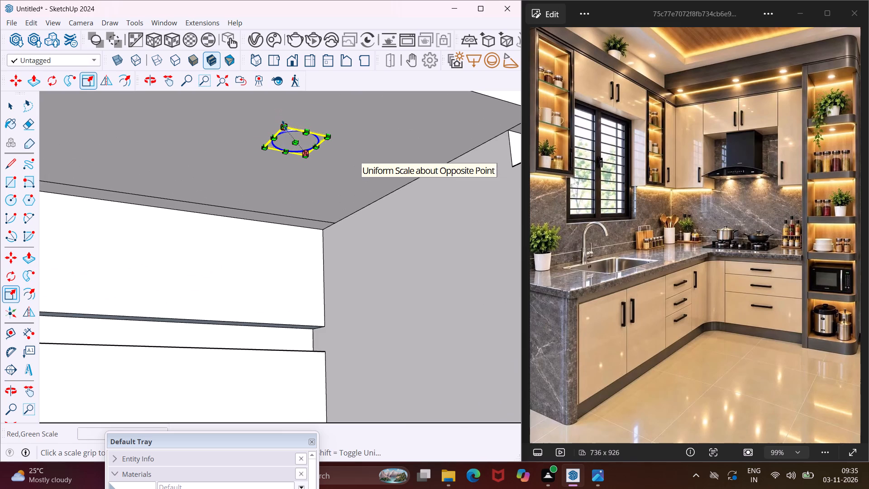
pyautogui.click(284, 125)
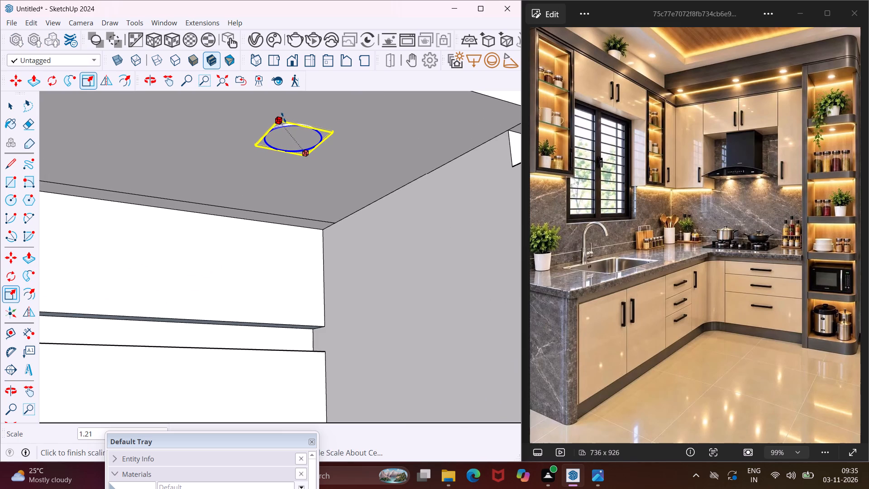
pyautogui.click(283, 117)
# Copy the spotlight along the red axis on the soffit's underside to a position above the range hood.
pyautogui.press('m')
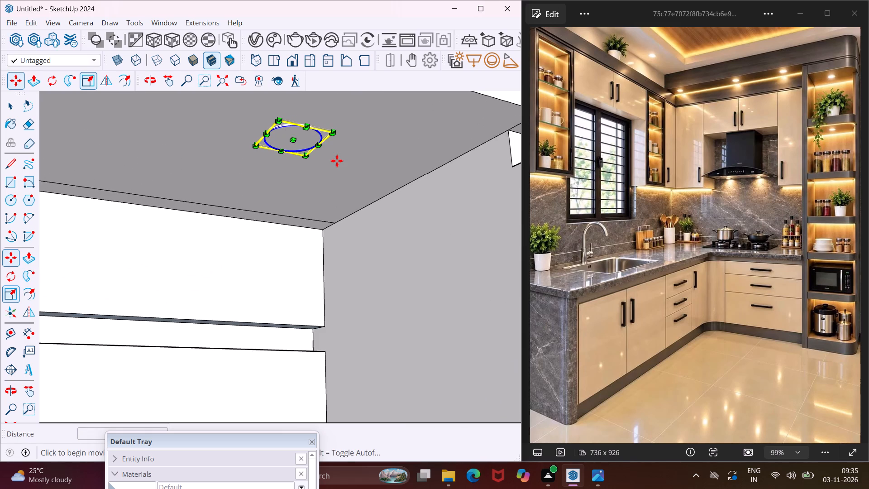
pyautogui.scroll(-10, 337, 161)
pyautogui.moveTo(334, 168); pyautogui.dragTo(286, 168, button='middle')
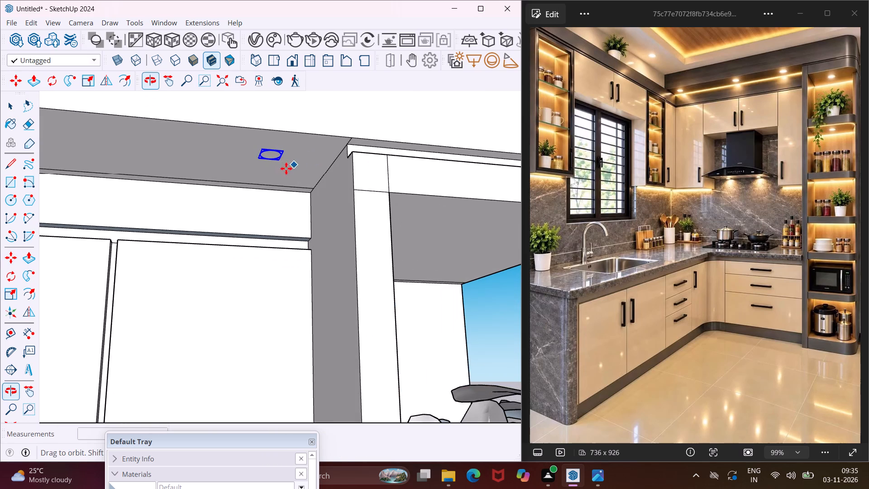
pyautogui.scroll(-14, 300, 148)
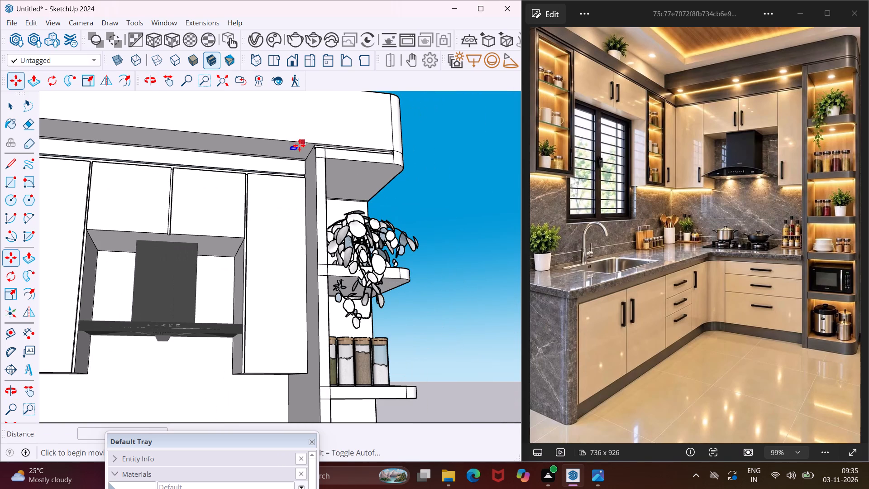
pyautogui.moveTo(259, 150); pyautogui.dragTo(202, 144, button='middle')
pyautogui.scroll(3, 231, 152)
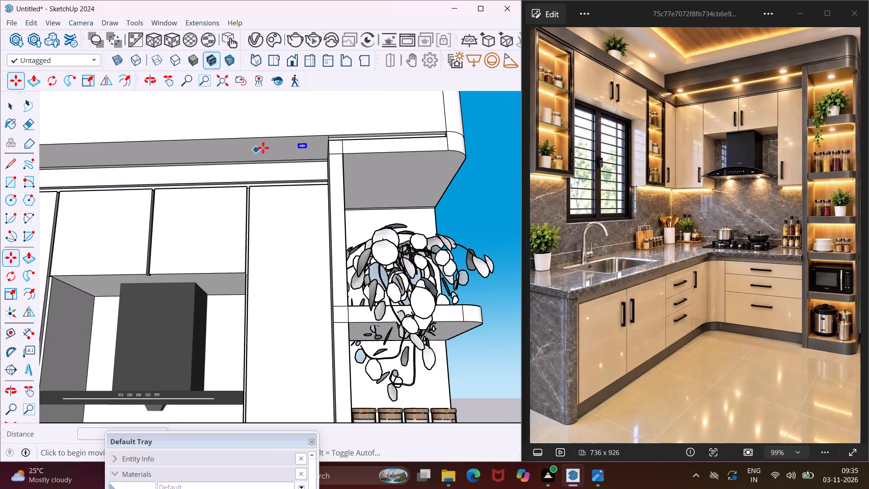
pyautogui.click(279, 149)
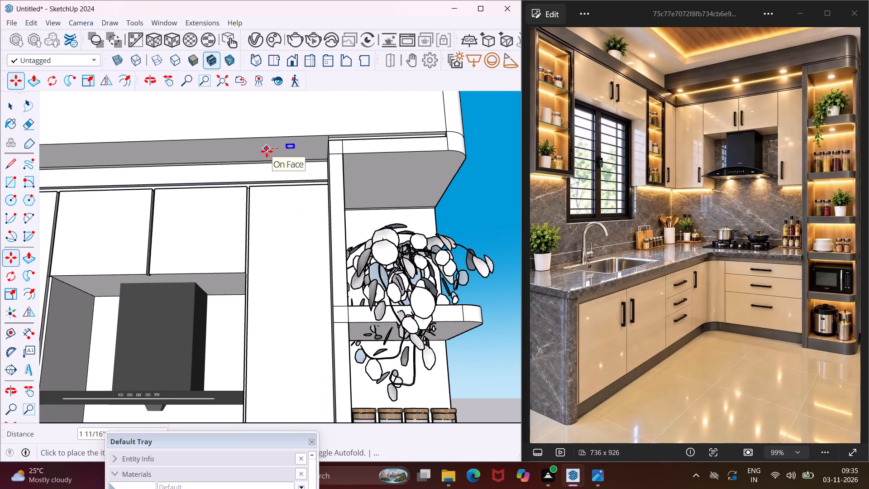
pyautogui.scroll(-7, 267, 151)
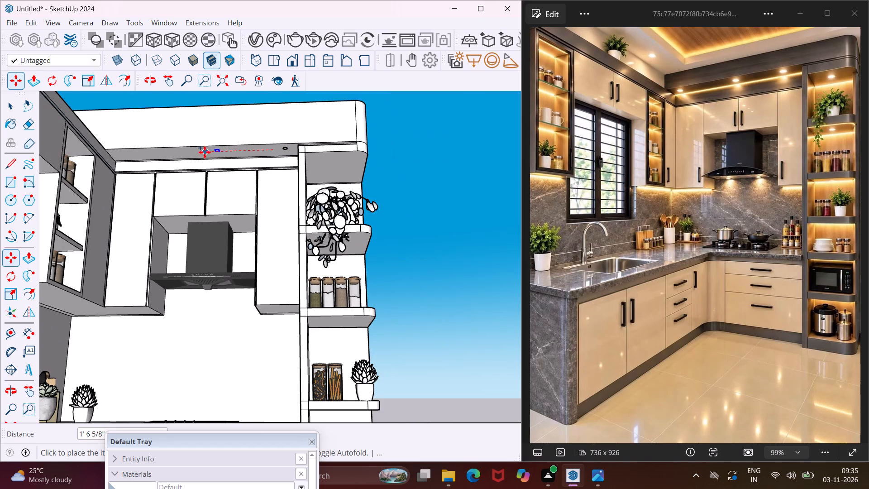
pyautogui.click(191, 153)
# Copy the spotlight above the hood about 1' 9 7/8" further along the soffit, towards the inner corner of the cabinets.
pyautogui.scroll(4, 191, 153)
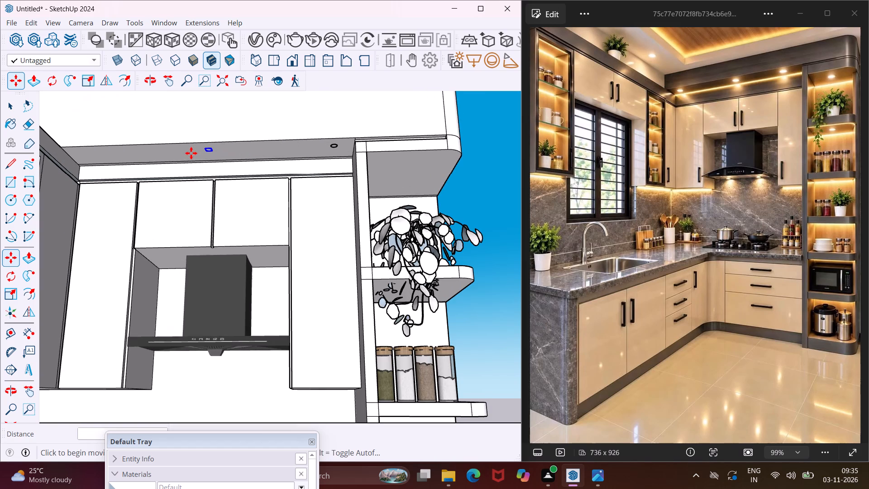
pyautogui.click(192, 153)
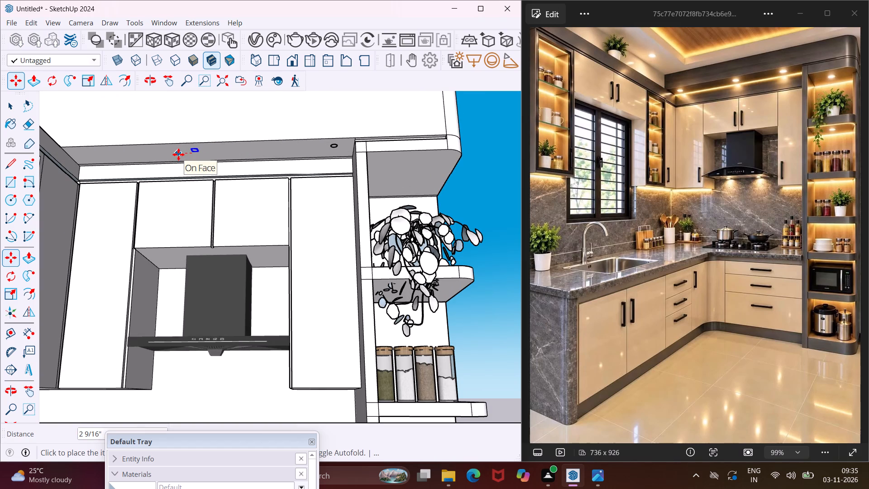
pyautogui.click(76, 154)
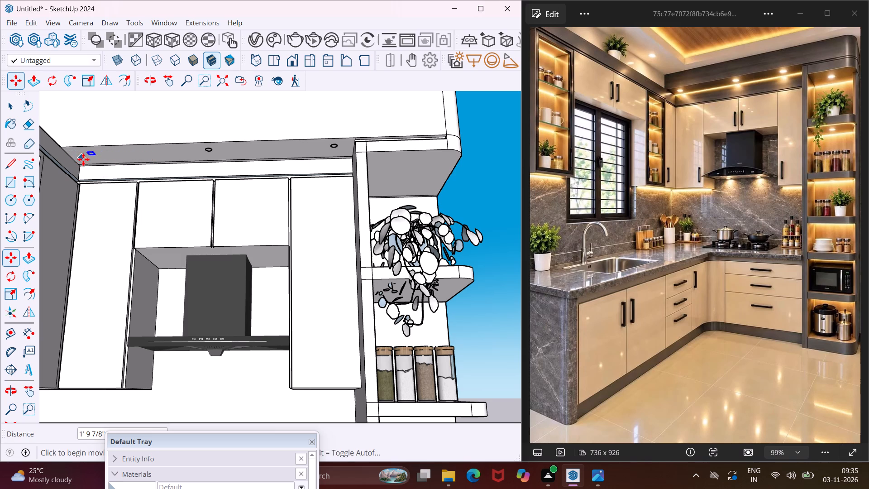
# Copy the inner-corner soffit spotlight about 4' 8" across to the underside of the open shelf unit's top compartment.
pyautogui.scroll(3, 83, 159)
pyautogui.click(81, 152)
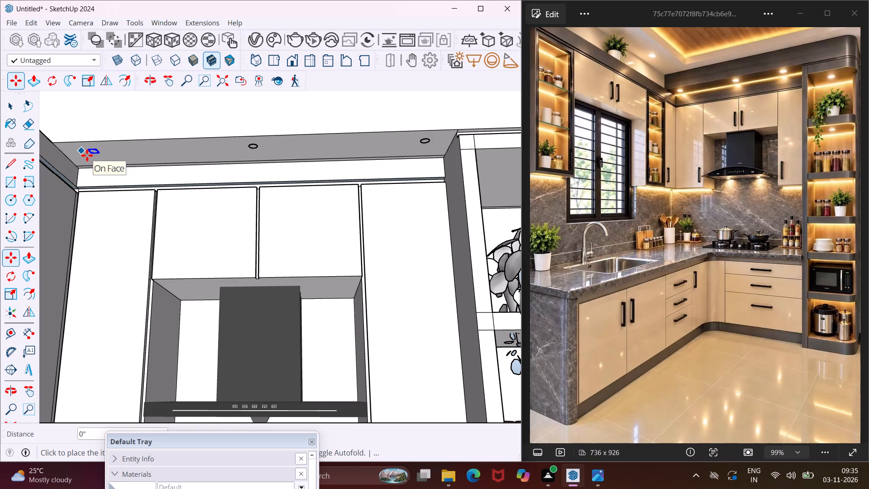
pyautogui.scroll(-3, 91, 160)
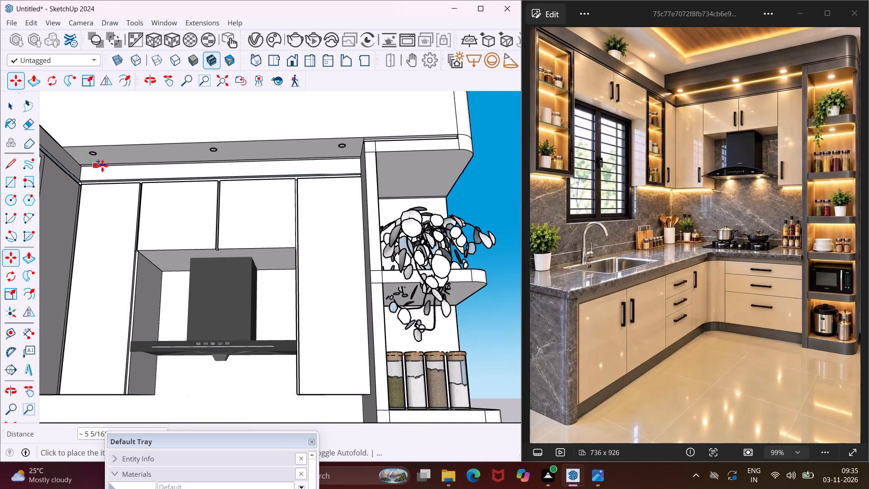
pyautogui.scroll(2, 422, 170)
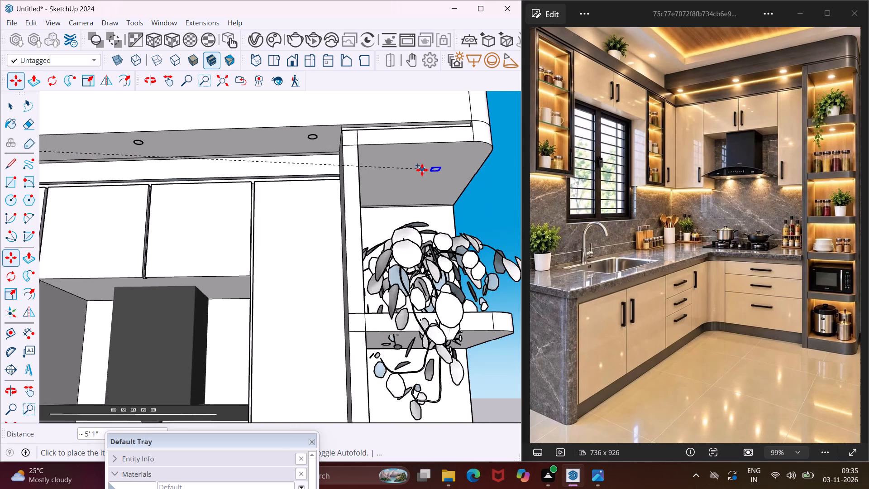
pyautogui.scroll(7, 422, 170)
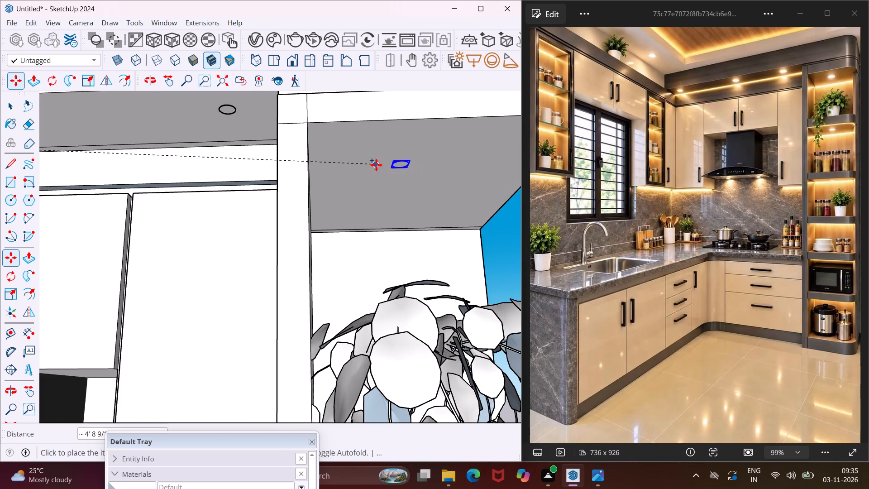
pyautogui.click(370, 165)
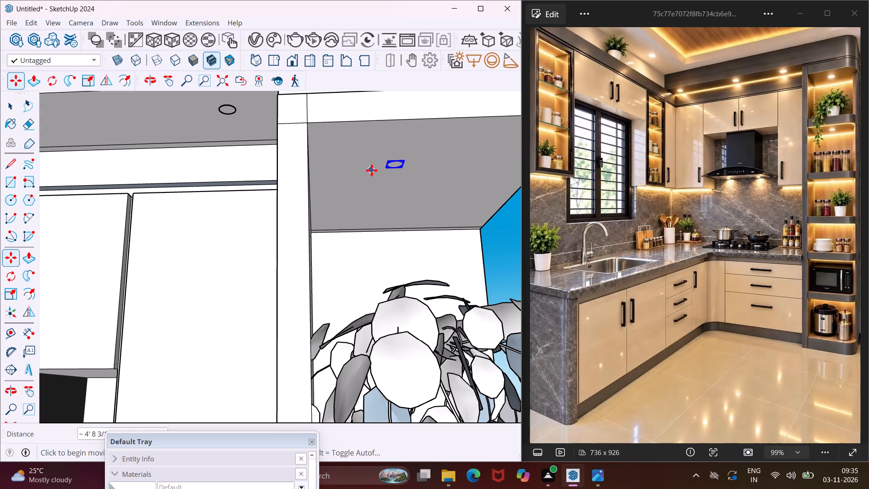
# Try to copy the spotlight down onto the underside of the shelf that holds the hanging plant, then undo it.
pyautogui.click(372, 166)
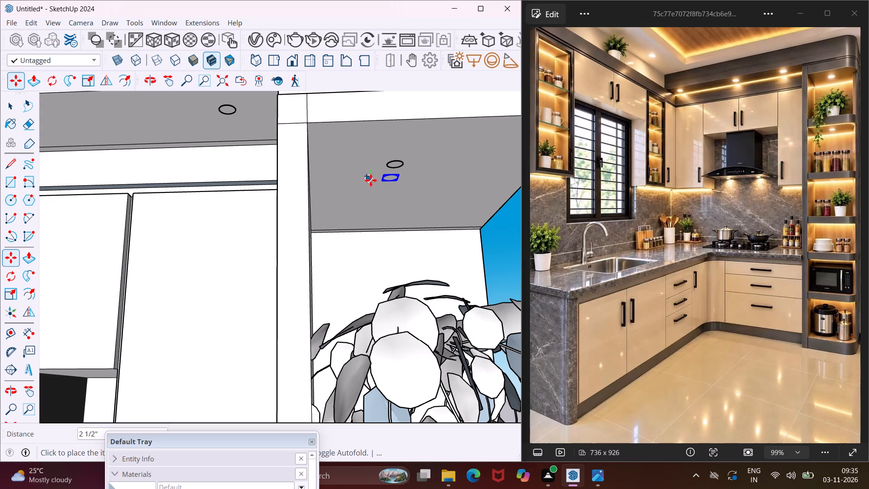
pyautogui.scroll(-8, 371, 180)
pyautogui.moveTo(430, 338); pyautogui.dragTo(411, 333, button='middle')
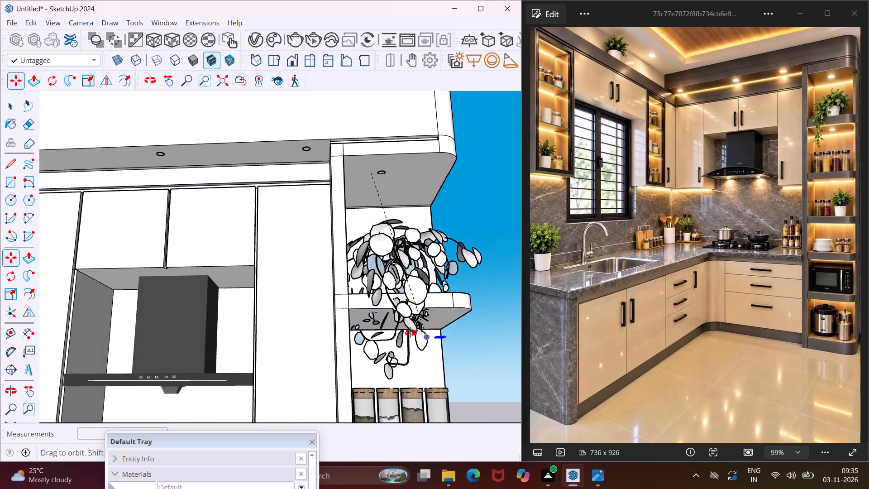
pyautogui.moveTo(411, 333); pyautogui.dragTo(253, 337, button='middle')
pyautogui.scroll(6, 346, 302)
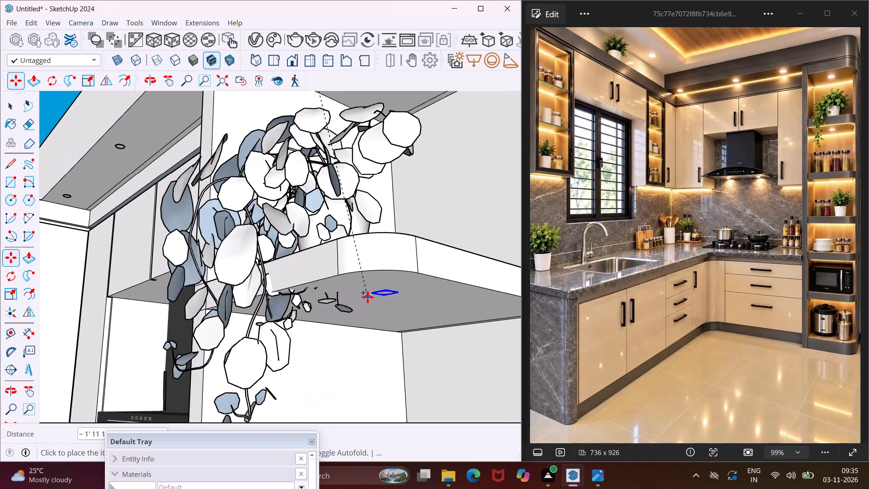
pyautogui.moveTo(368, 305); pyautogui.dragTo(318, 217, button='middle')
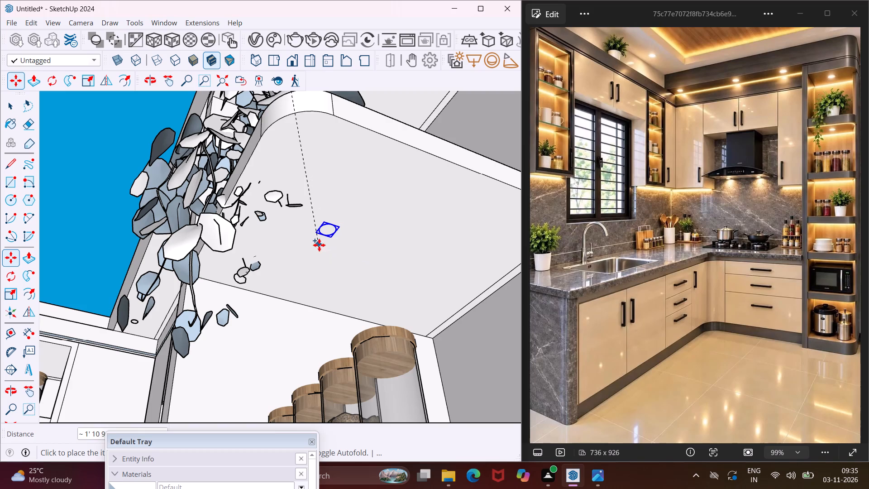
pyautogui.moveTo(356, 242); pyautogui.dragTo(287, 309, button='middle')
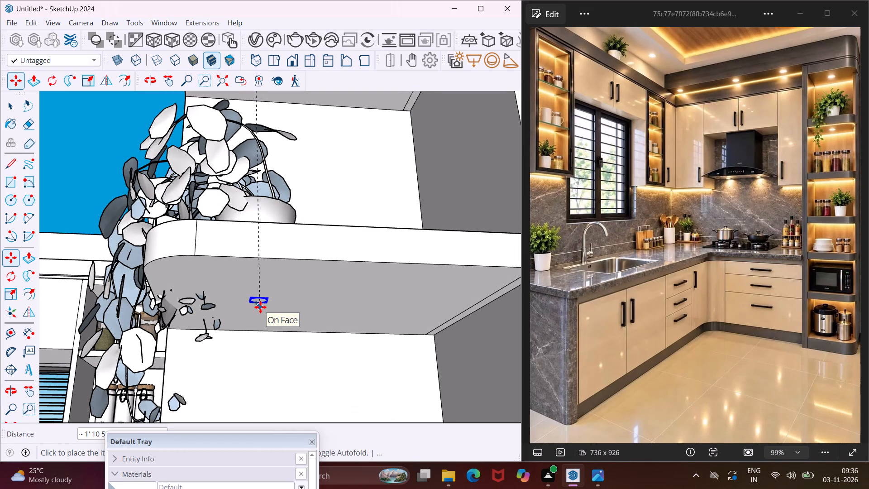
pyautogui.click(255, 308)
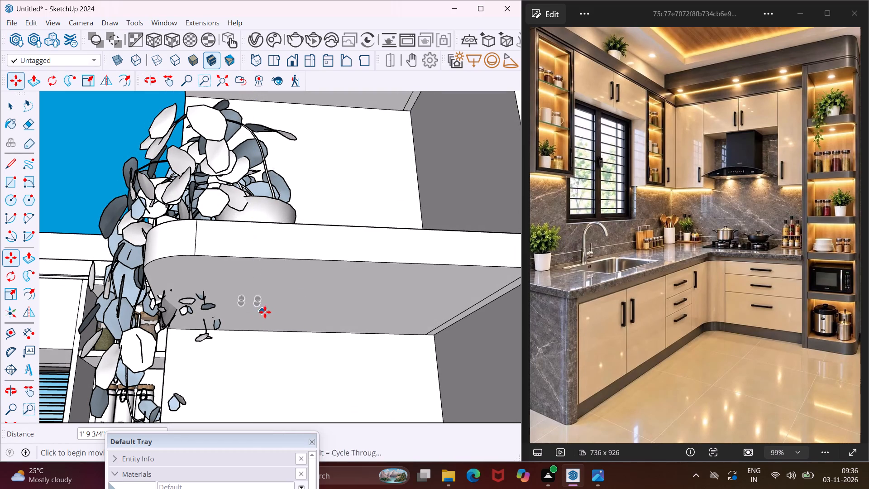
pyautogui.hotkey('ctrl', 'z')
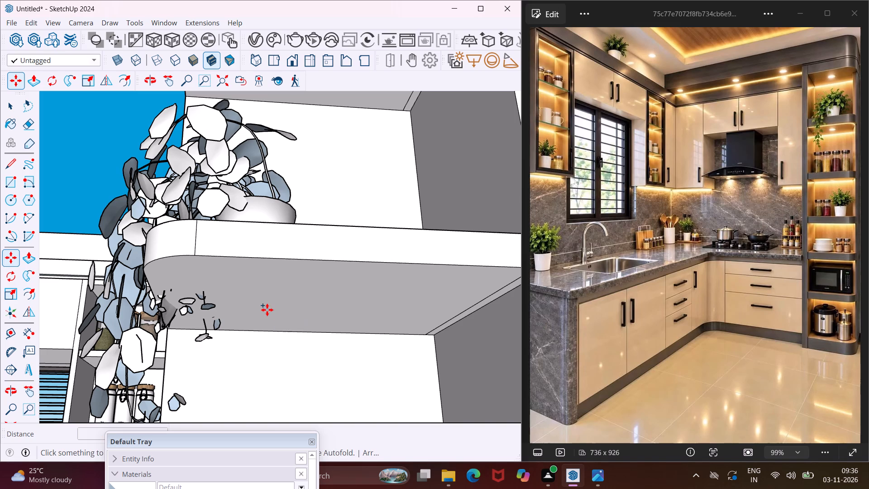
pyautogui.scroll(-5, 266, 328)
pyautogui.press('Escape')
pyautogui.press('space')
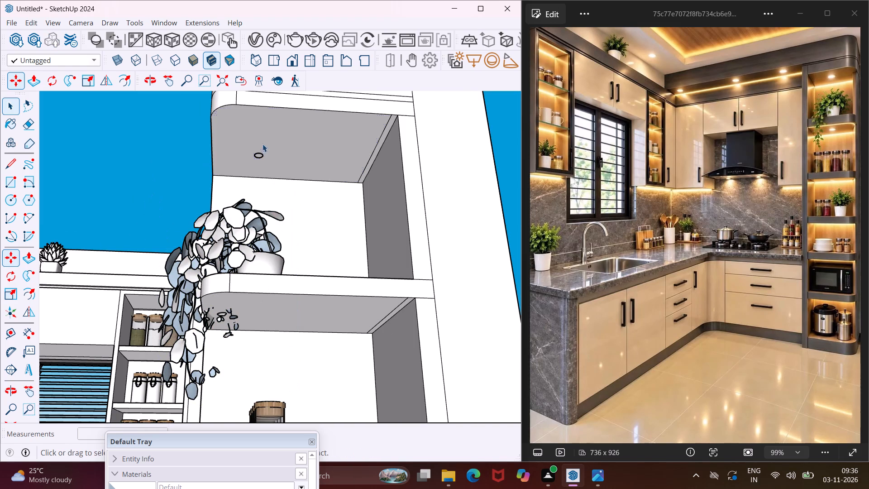
# Reposition the spotlight on the top compartment's ceiling, first along the green axis and then by about 2 5/16", nearer its middle.
pyautogui.scroll(7, 262, 153)
pyautogui.click(260, 159)
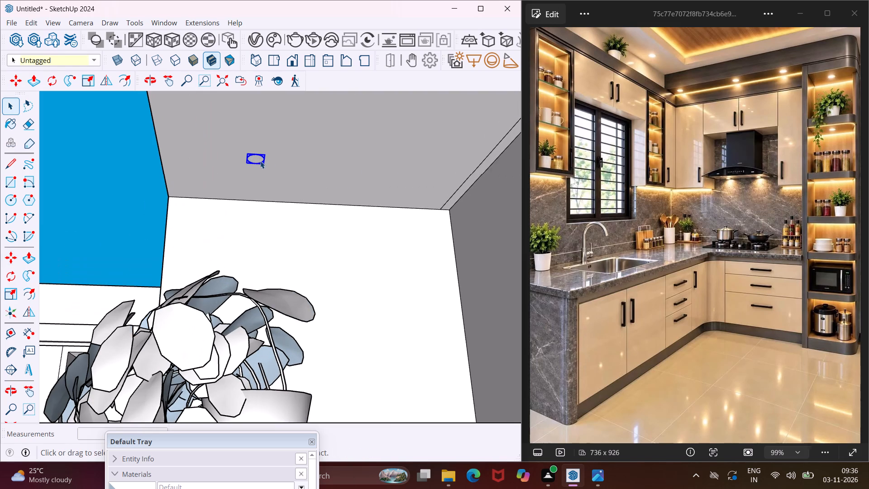
pyautogui.press('m')
pyautogui.click(296, 163)
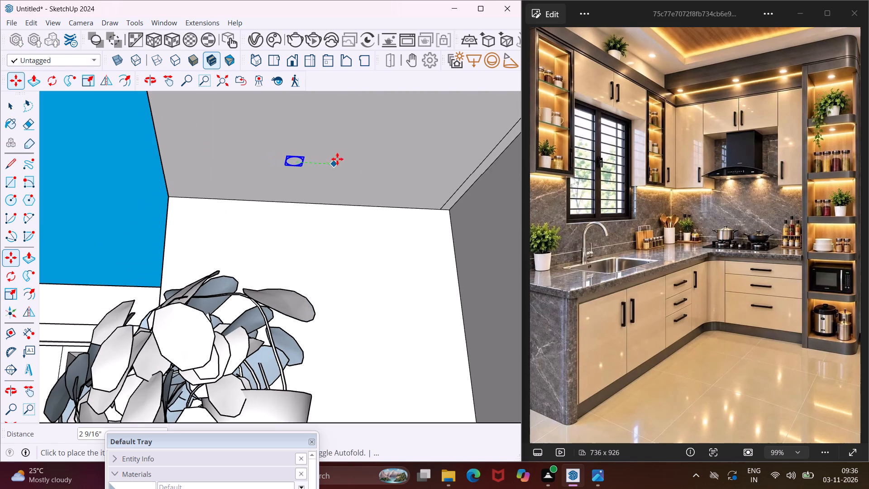
pyautogui.click(358, 159)
pyautogui.scroll(-6, 349, 171)
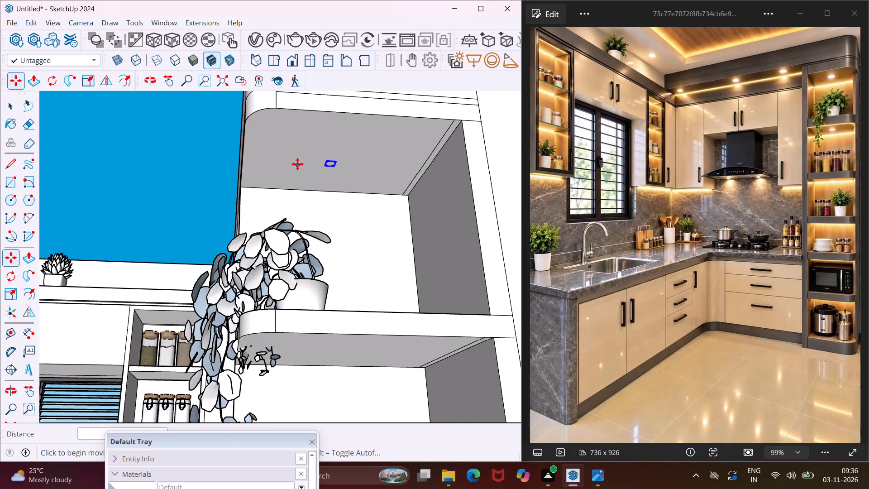
pyautogui.scroll(6, 297, 164)
pyautogui.moveTo(315, 167); pyautogui.dragTo(322, 144, button='middle')
pyautogui.click(327, 145)
pyautogui.click(336, 122)
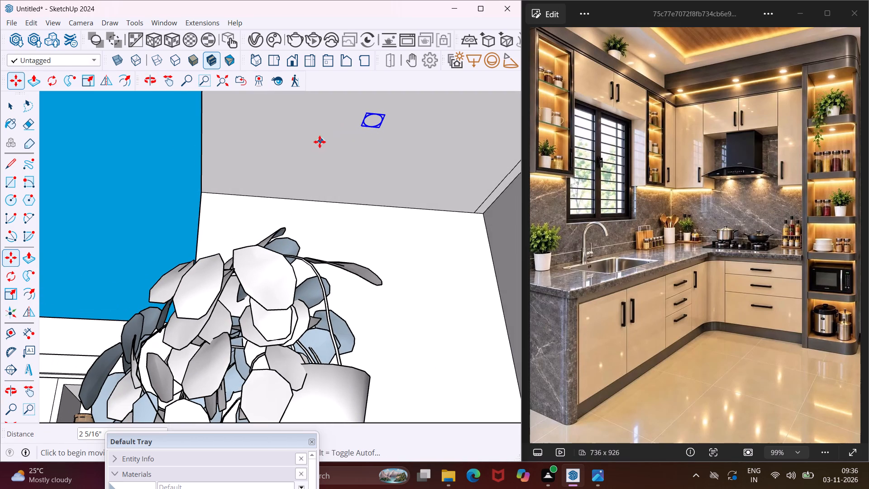
# Scale the top compartment's spotlight up uniformly by a factor of about 1.23 about its opposite corner.
pyautogui.scroll(-9, 318, 144)
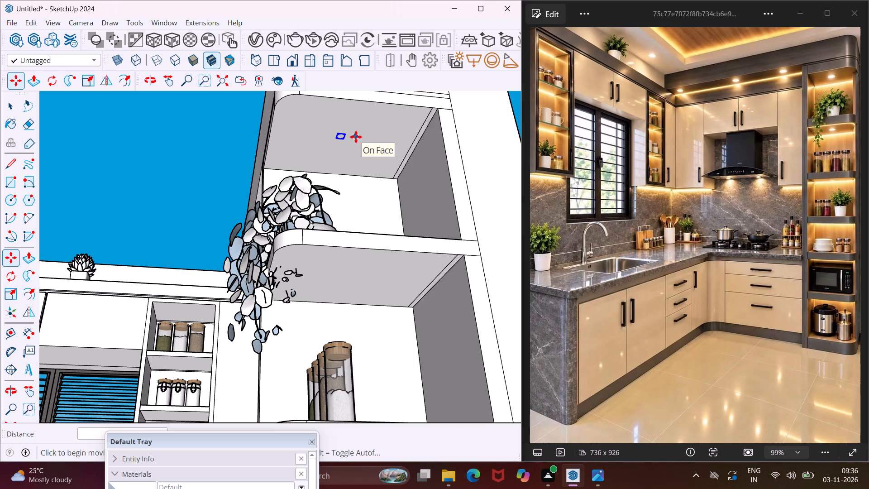
pyautogui.scroll(4, 339, 139)
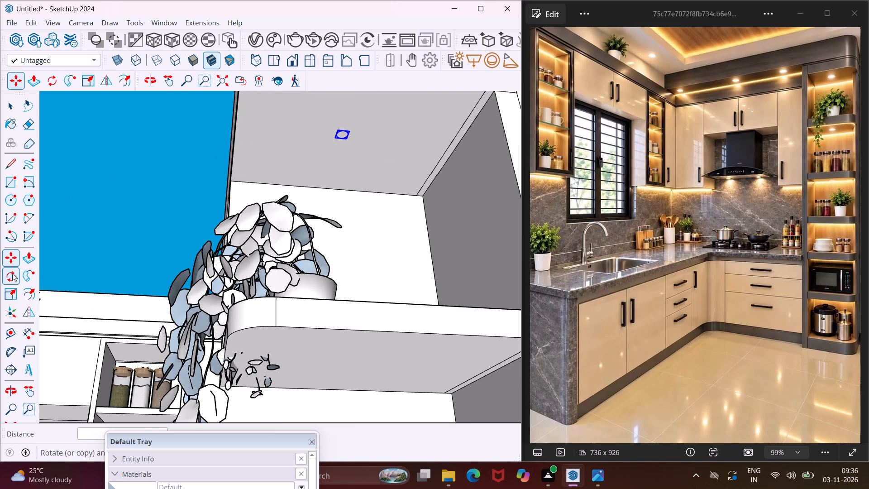
pyautogui.click(8, 289)
pyautogui.scroll(6, 347, 123)
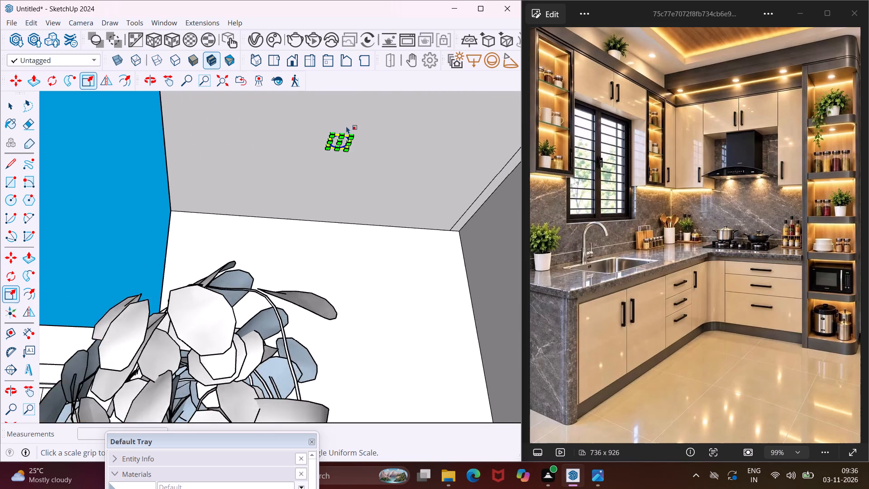
pyautogui.scroll(5, 337, 134)
pyautogui.click(326, 138)
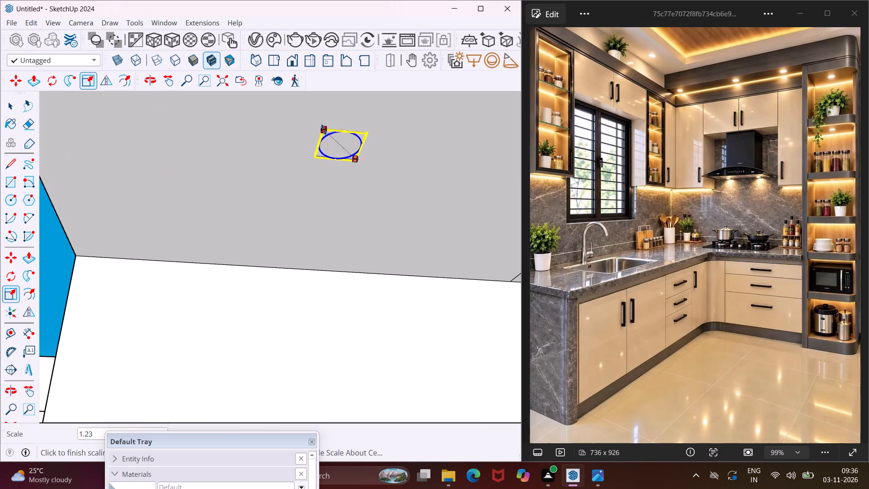
pyautogui.click(324, 129)
# Copy the enlarged spotlight about 1' 10" straight down to the underside of the shelf that holds the hanging plant.
pyautogui.scroll(-8, 291, 138)
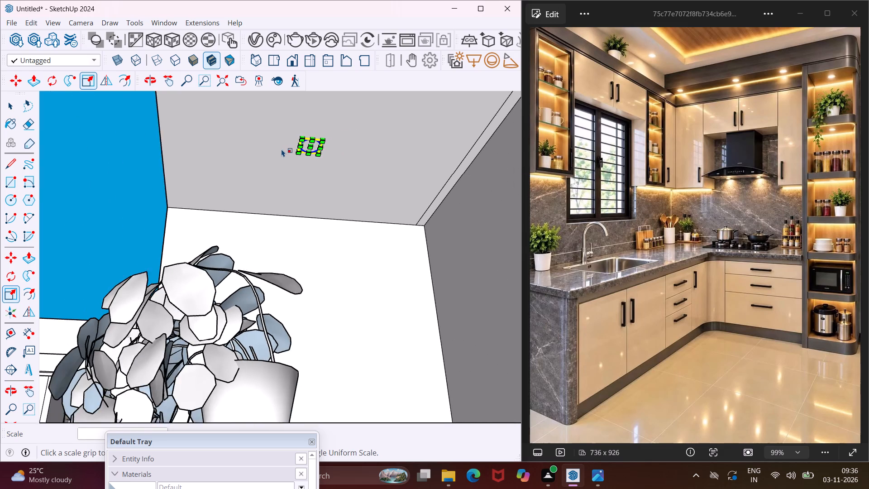
pyautogui.scroll(-1, 282, 149)
pyautogui.press('m')
pyautogui.click(286, 144)
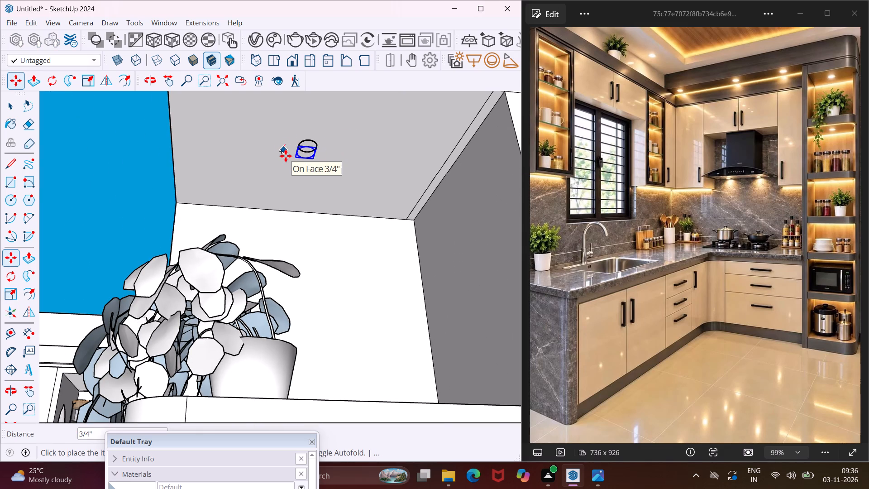
pyautogui.scroll(-7, 286, 166)
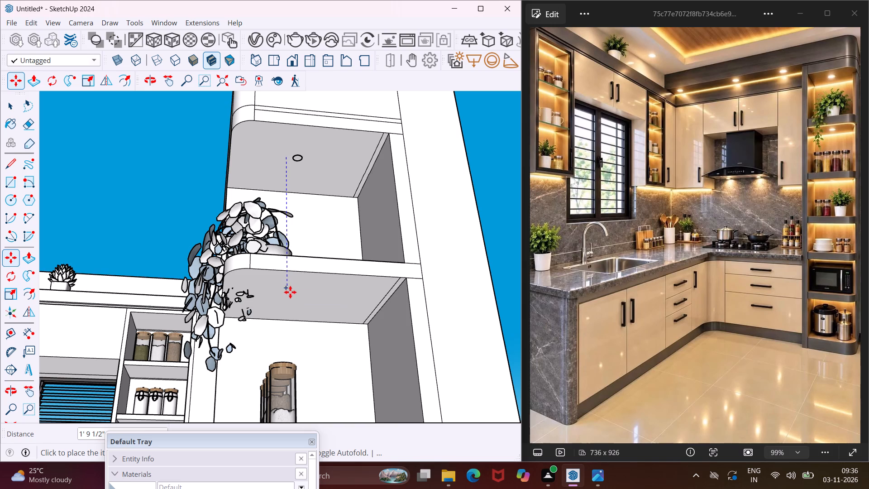
pyautogui.scroll(5, 291, 293)
pyautogui.click(292, 294)
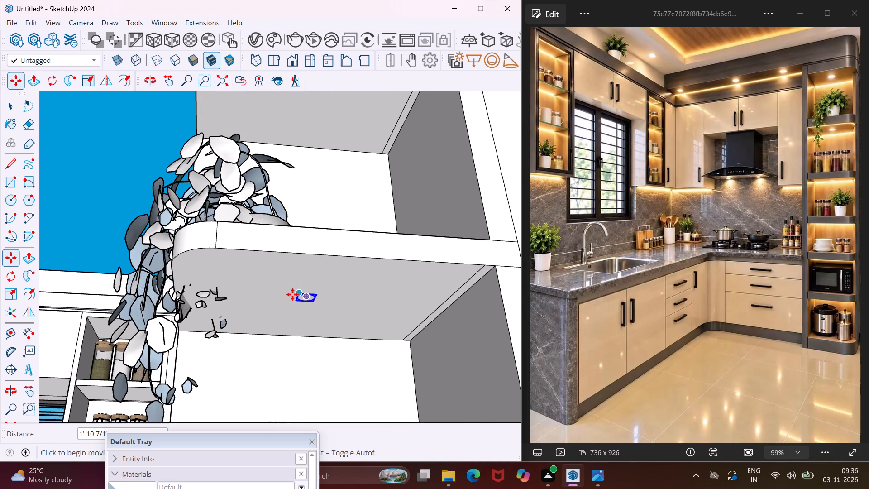
# Copy the spotlight about 1' 9" straight down to the underside of the shelf that holds the spice jars.
pyautogui.scroll(-3, 280, 296)
pyautogui.moveTo(282, 278); pyautogui.dragTo(292, 236, button='middle')
pyautogui.scroll(-2, 292, 235)
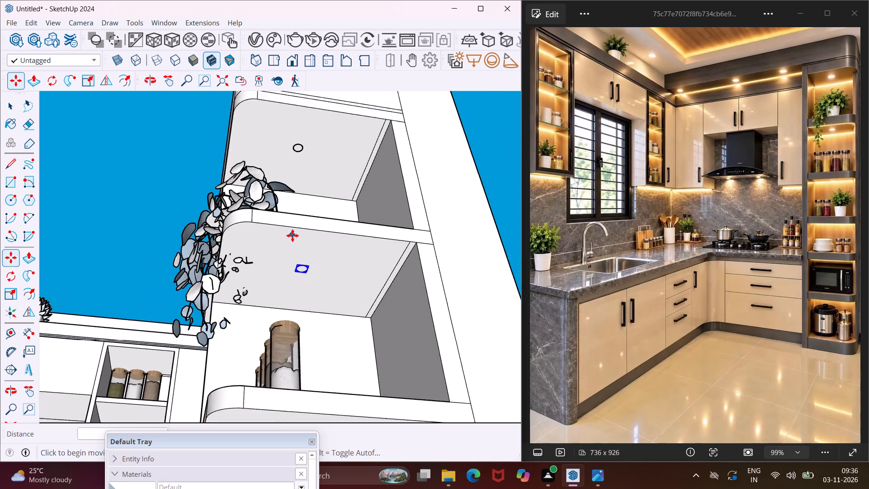
pyautogui.scroll(-4, 292, 235)
pyautogui.click(289, 254)
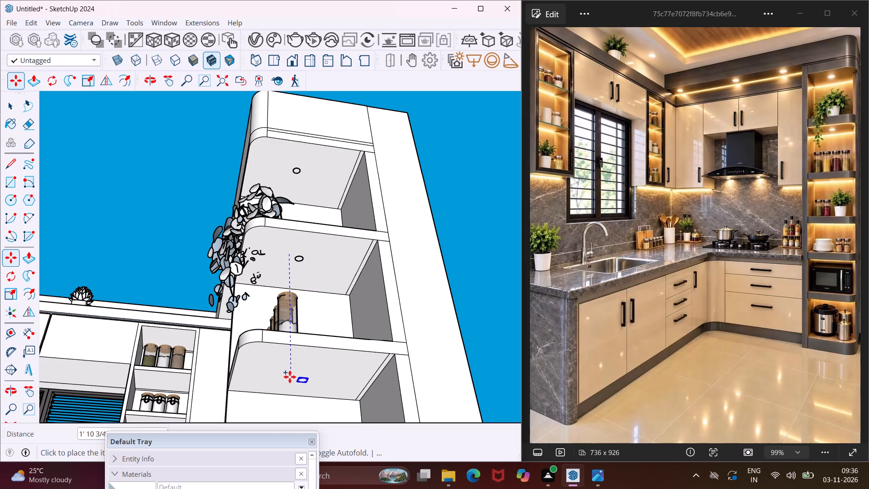
pyautogui.scroll(8, 290, 373)
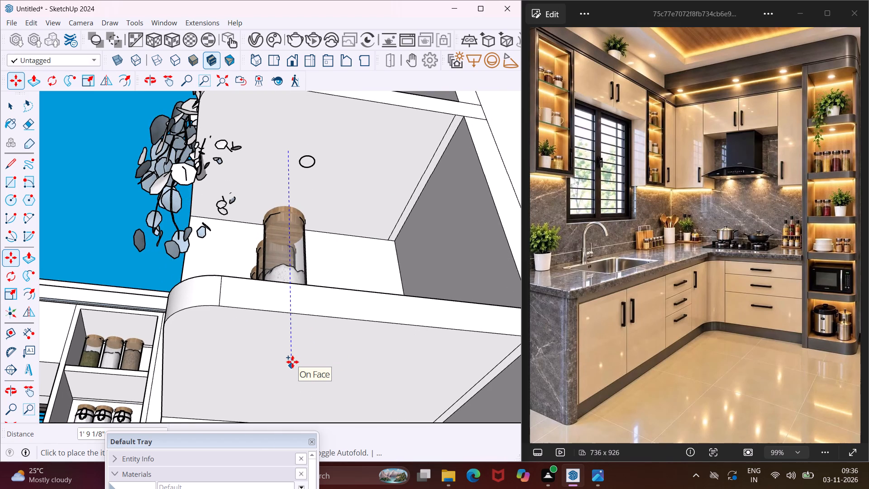
pyautogui.click(292, 362)
# Copy the spotlight about 1' 10" straight down to the underside of the shelf that holds the potted succulent.
pyautogui.scroll(-14, 275, 342)
pyautogui.moveTo(278, 332); pyautogui.dragTo(279, 272, button='middle')
pyautogui.scroll(3, 282, 283)
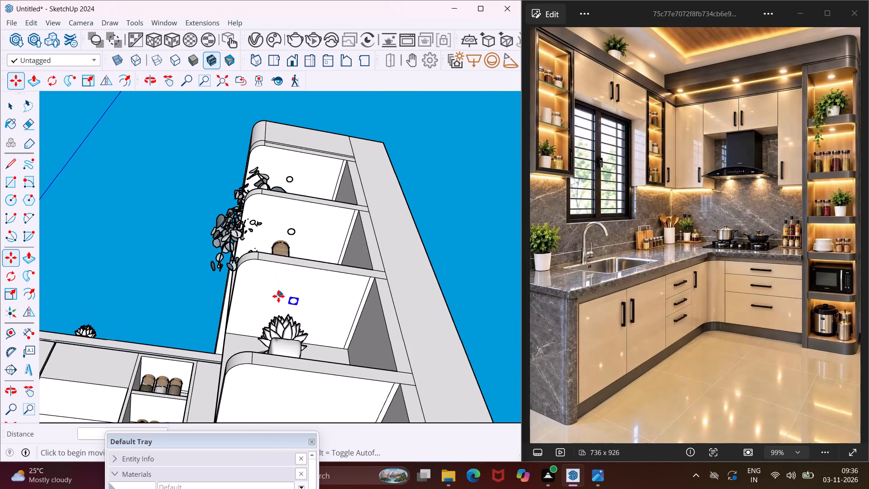
pyautogui.click(278, 296)
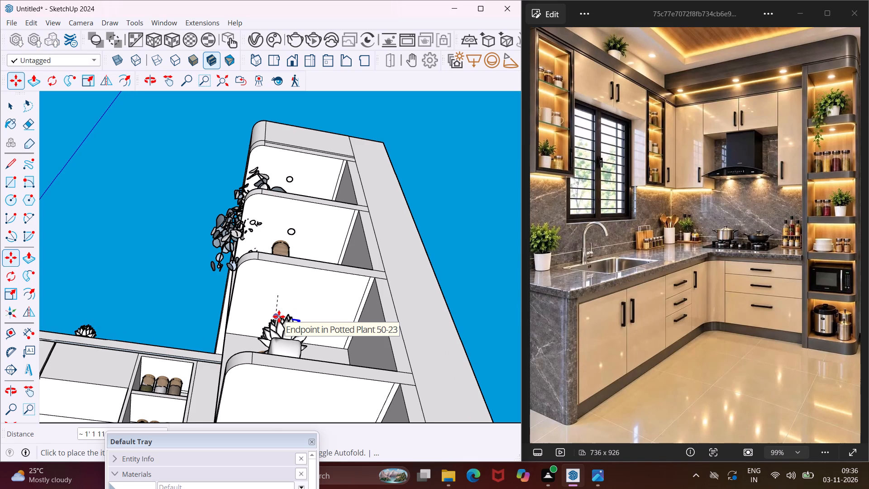
pyautogui.scroll(-5, 285, 329)
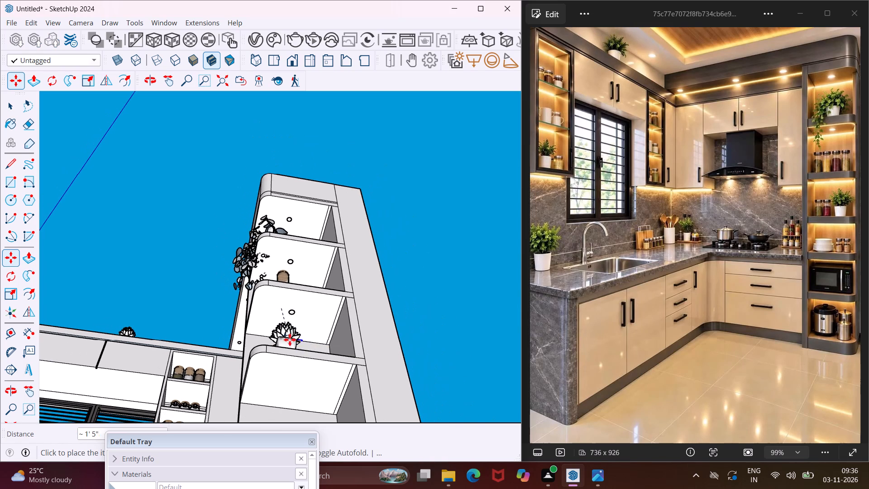
pyautogui.scroll(3, 283, 376)
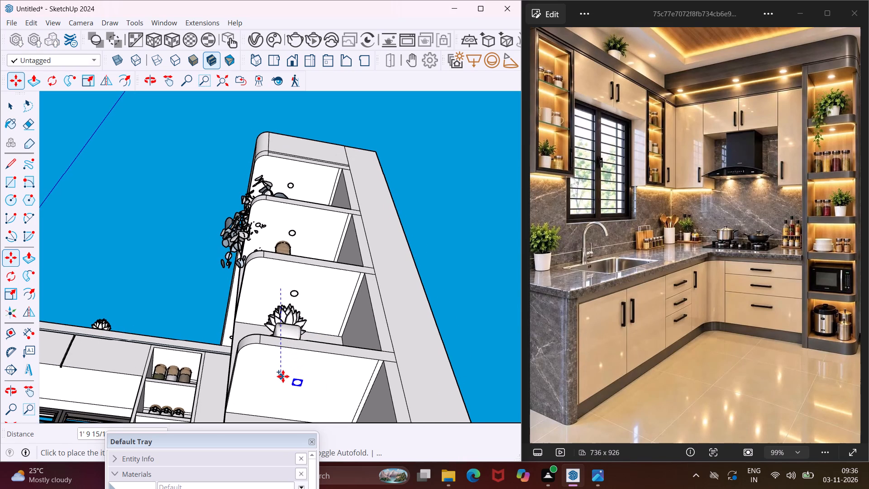
pyautogui.click(283, 376)
# Copy the spotlight about 1' 11" straight down to the underside of the empty shelf below the potted succulent's shelf.
pyautogui.scroll(-4, 276, 345)
pyautogui.scroll(-4, 286, 287)
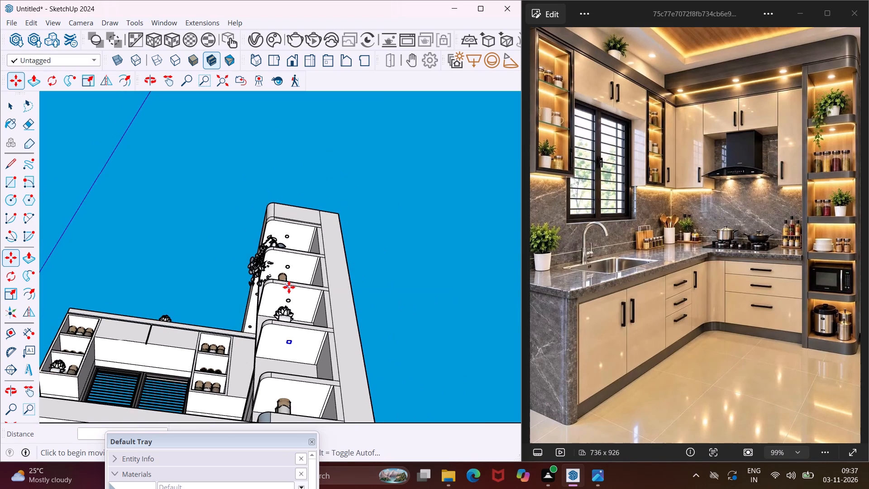
pyautogui.scroll(-3, 289, 287)
pyautogui.scroll(11, 283, 327)
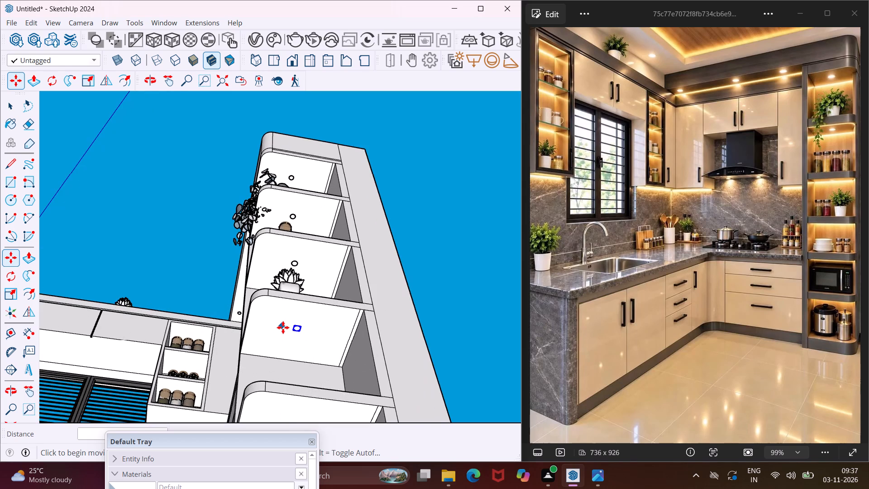
pyautogui.click(283, 327)
pyautogui.scroll(-4, 285, 340)
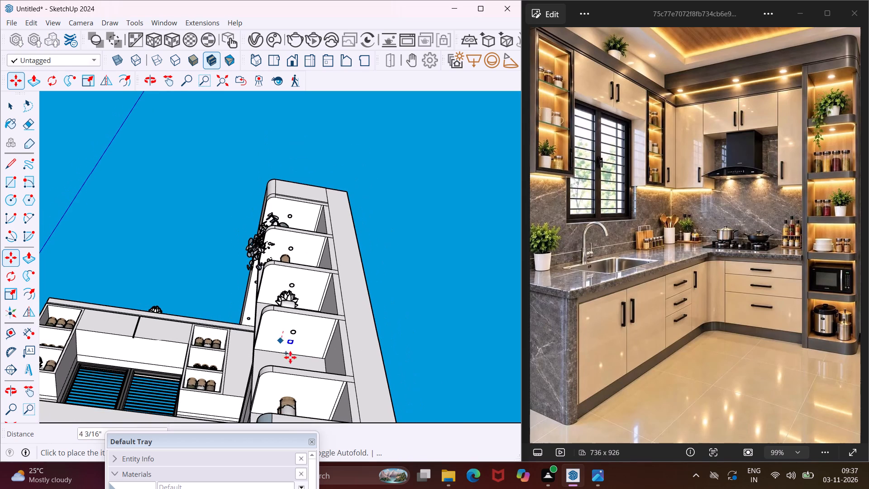
pyautogui.scroll(6, 300, 399)
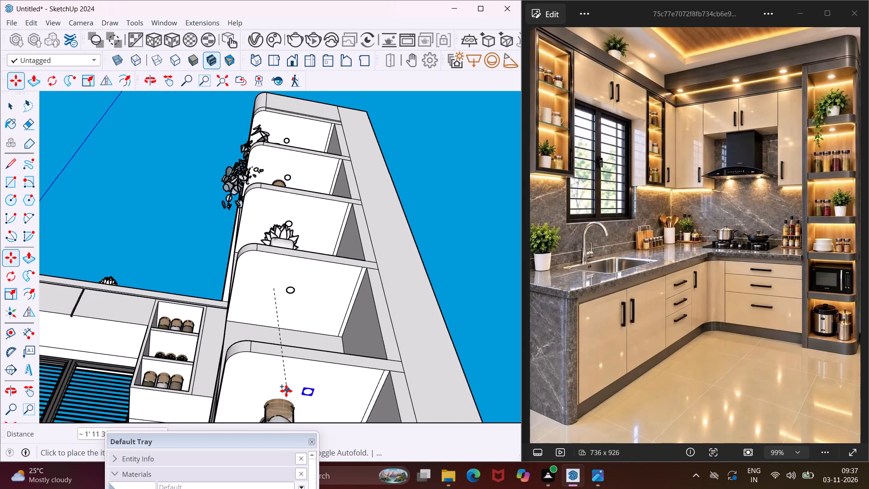
pyautogui.scroll(3, 286, 391)
pyautogui.click(272, 391)
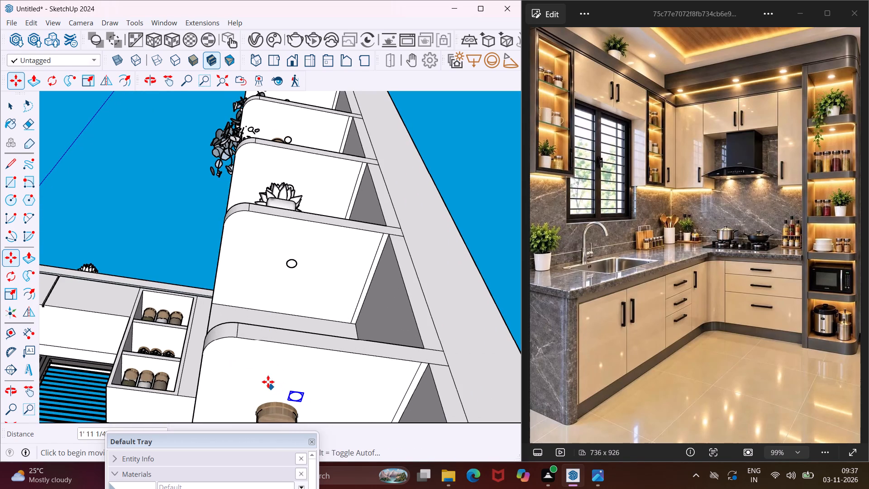
pyautogui.scroll(-5, 265, 365)
pyautogui.moveTo(267, 364); pyautogui.dragTo(286, 451, button='middle')
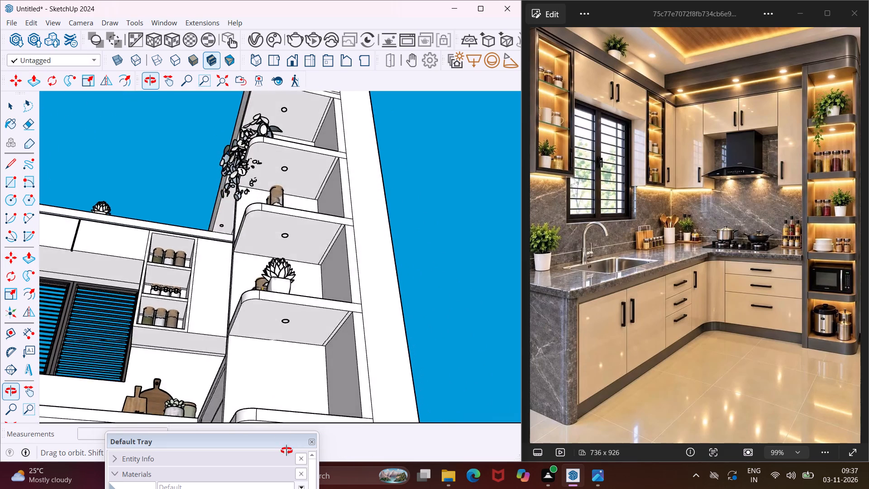
pyautogui.moveTo(286, 451); pyautogui.dragTo(318, 488, button='middle')
pyautogui.scroll(-5, 285, 279)
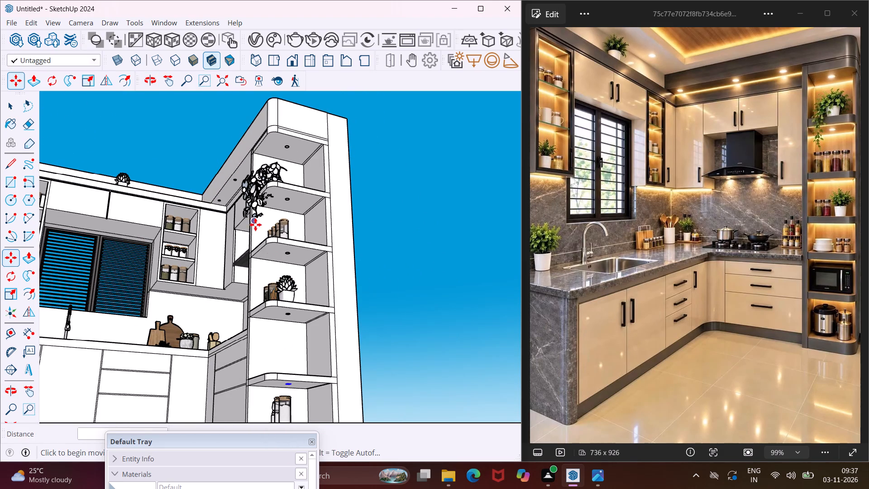
pyautogui.moveTo(255, 225); pyautogui.dragTo(456, 329, button='middle')
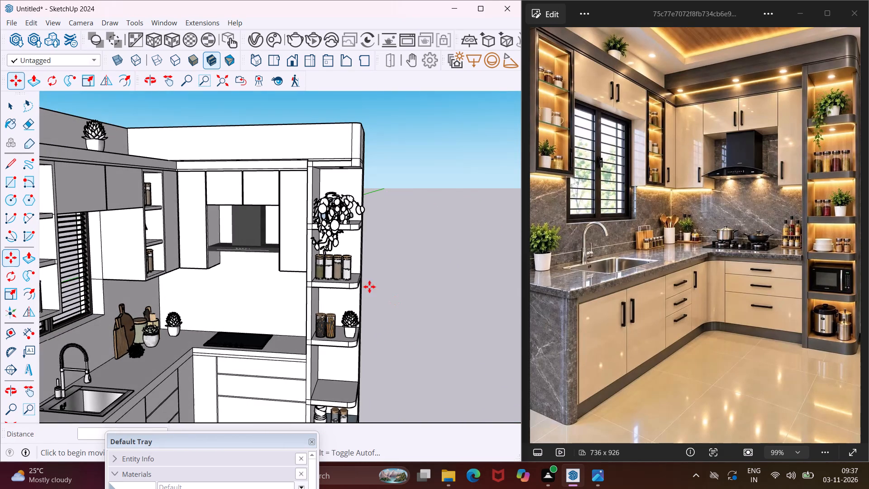
pyautogui.press('Escape')
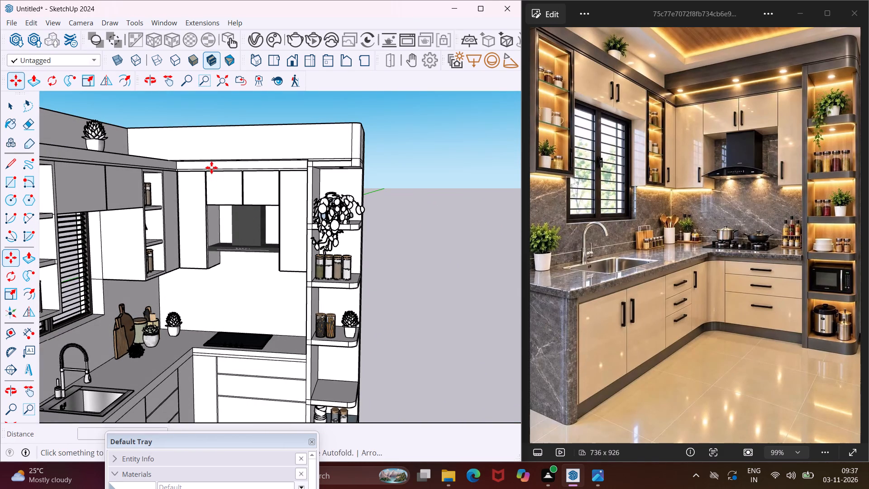
pyautogui.press('space')
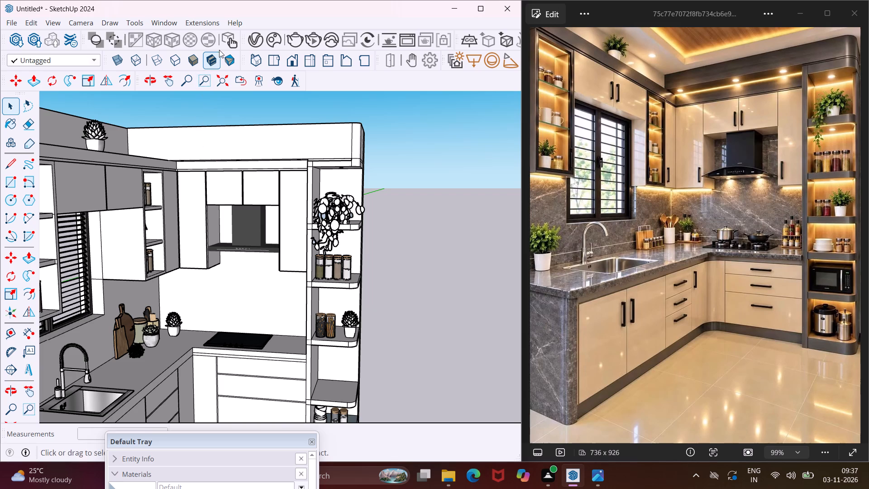
# Create a new Emissive material in the V-Ray Asset Editor and show its settings.
pyautogui.click(258, 36)
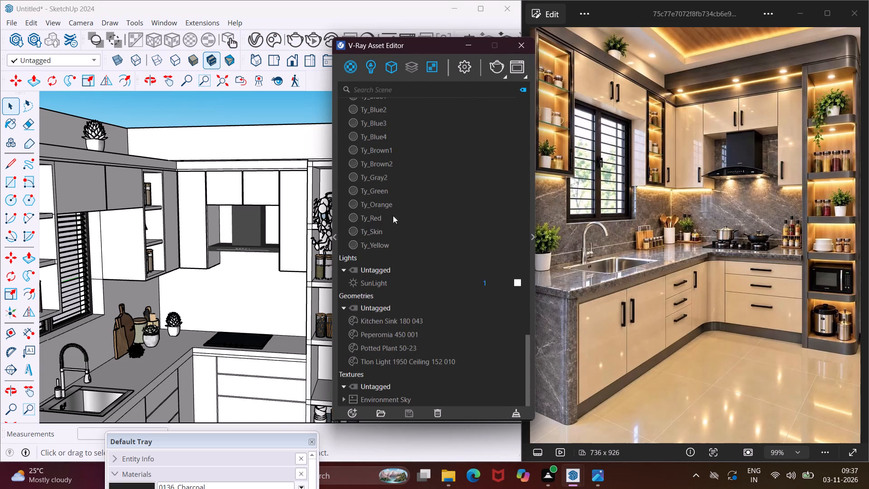
pyautogui.click(353, 414)
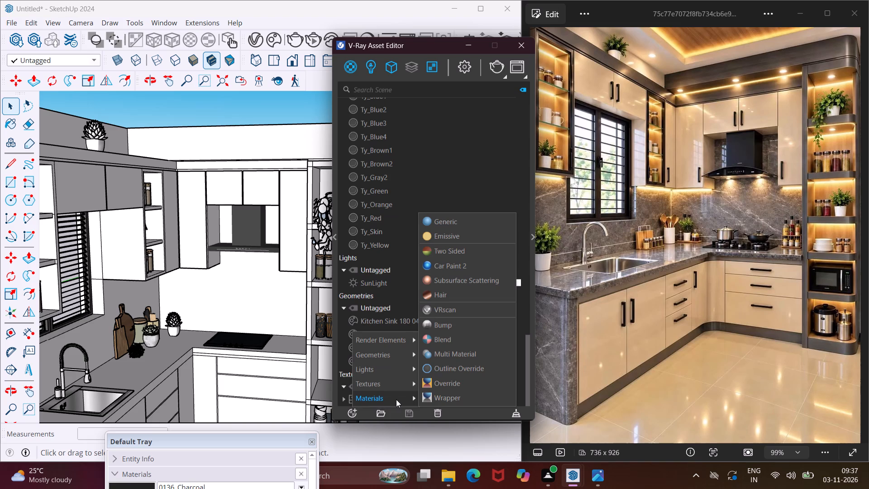
pyautogui.click(439, 230)
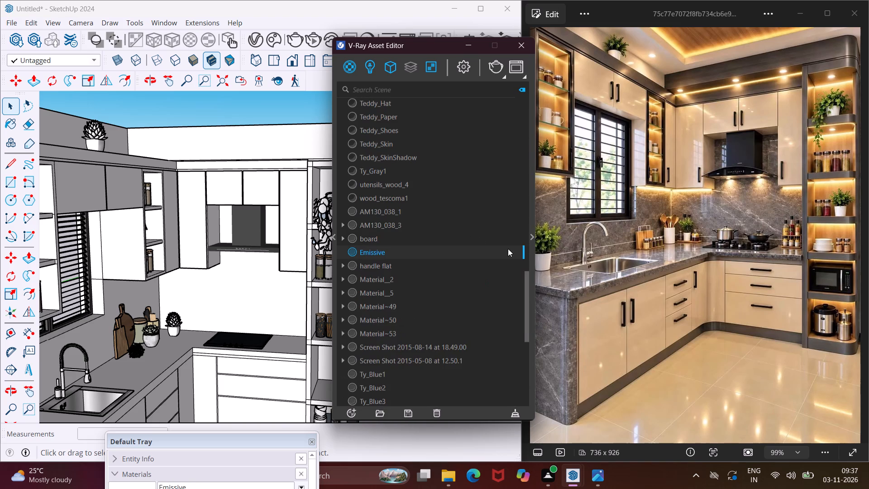
pyautogui.click(533, 233)
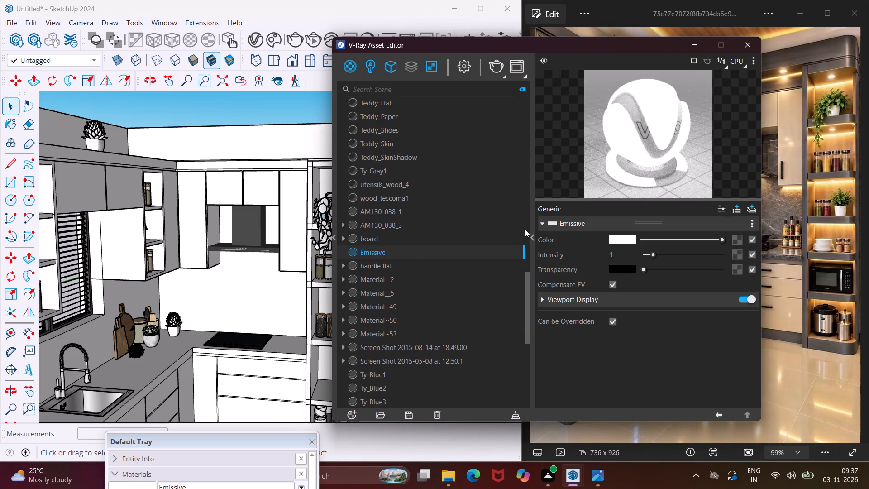
# Set the Emissive material's colour to a pale warm yellow, about R 0.829, G 0.831, B 0.649.
pyautogui.click(619, 238)
pyautogui.click(414, 171)
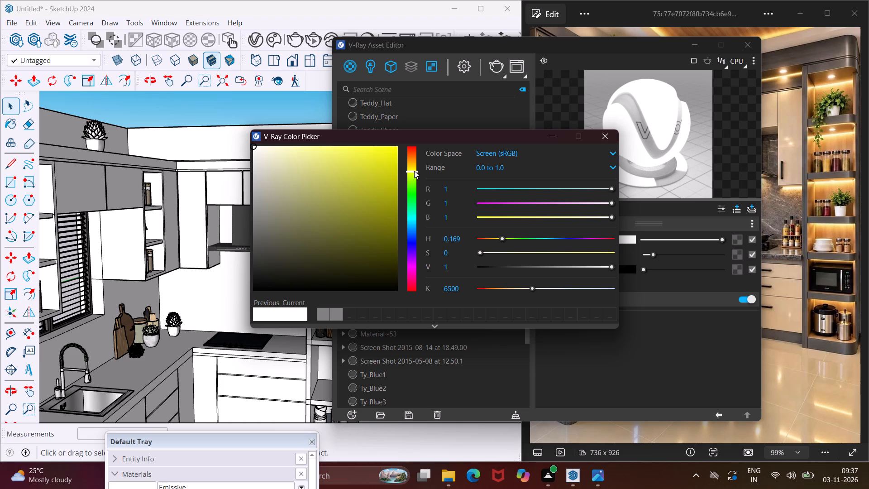
pyautogui.click(289, 154)
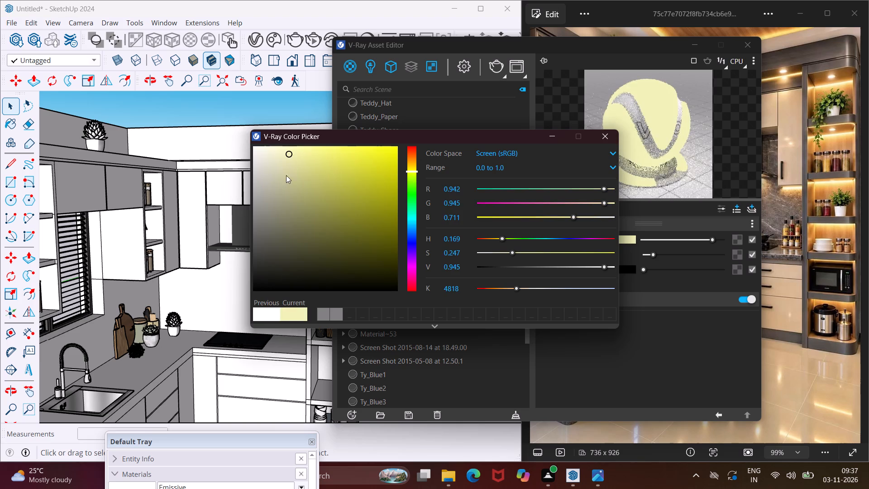
pyautogui.click(285, 171)
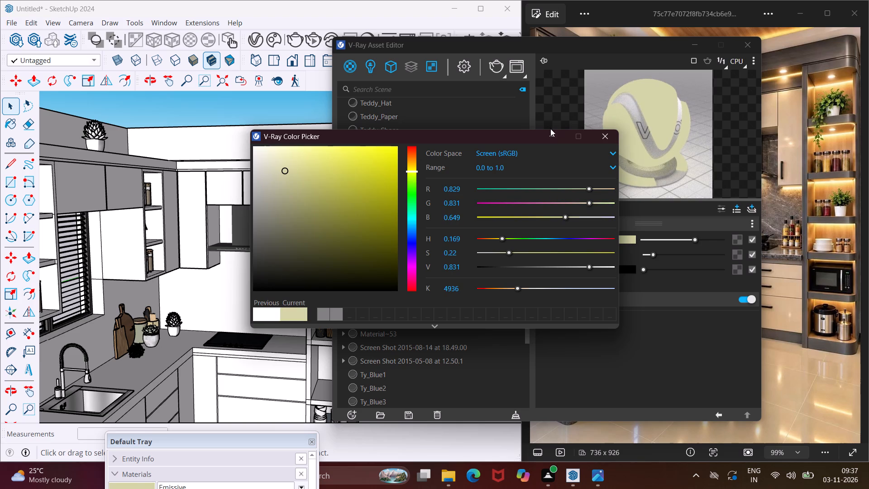
pyautogui.click(552, 142)
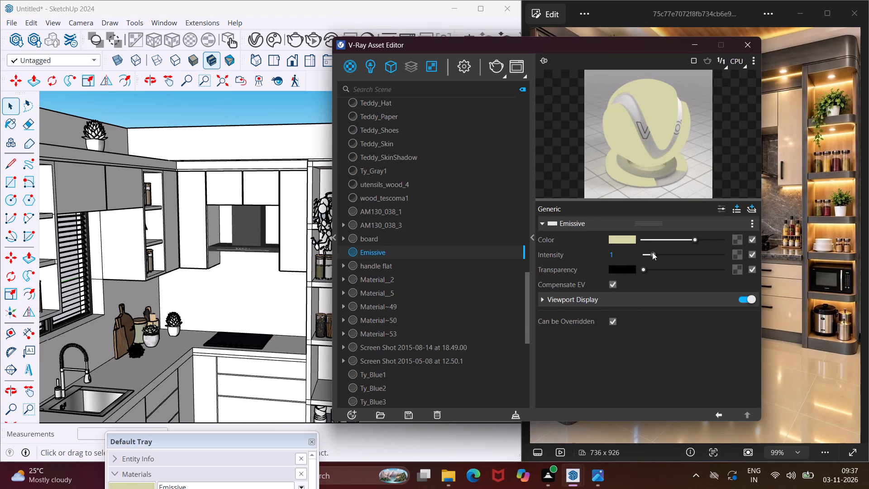
# Raise the Emissive material's intensity to 3 and put the asset editor away.
pyautogui.moveTo(652, 252); pyautogui.dragTo(668, 255)
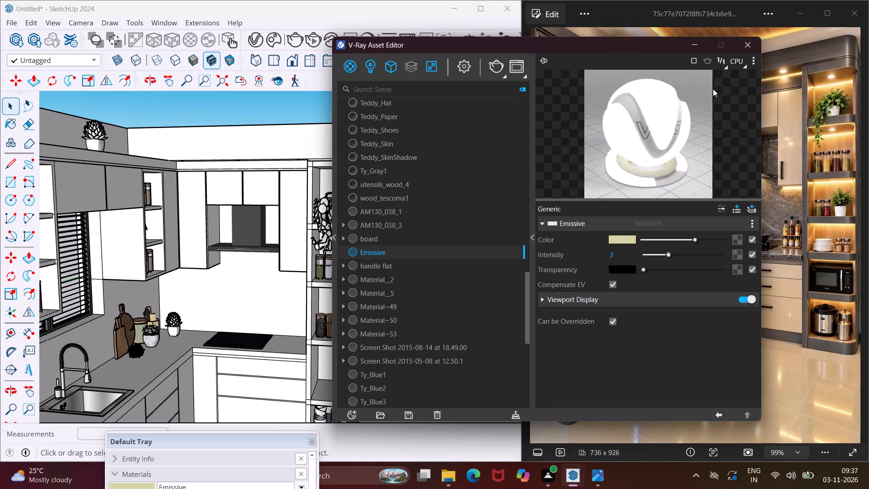
pyautogui.doubleClick(477, 251)
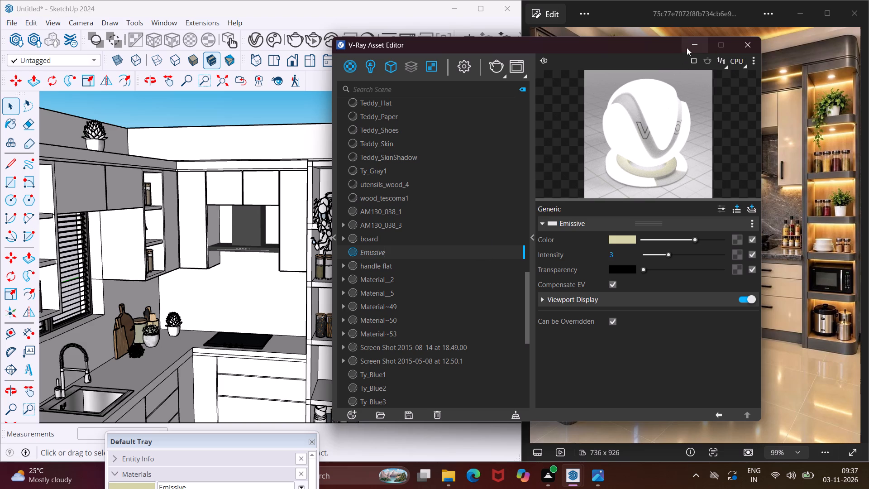
pyautogui.click(687, 48)
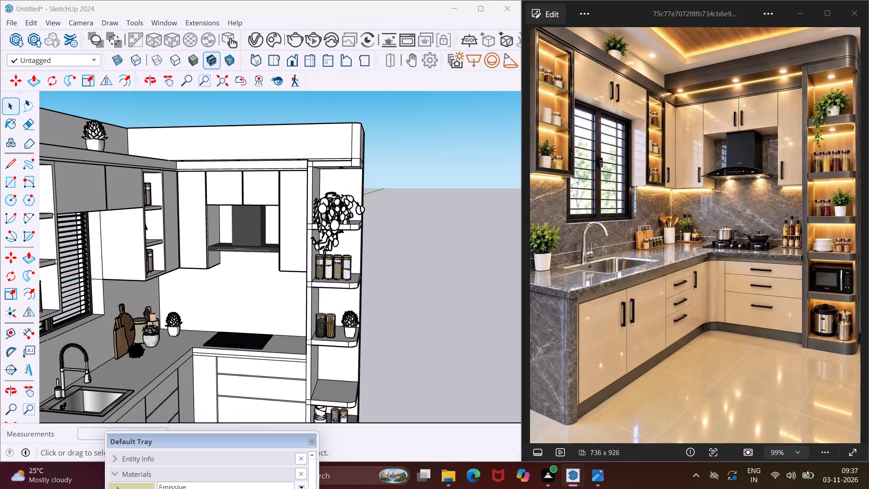
# Paint the thin strip along the back of the soffit's underside above the wall cabinets with the Emissive material.
pyautogui.click(117, 487)
pyautogui.scroll(2, 243, 161)
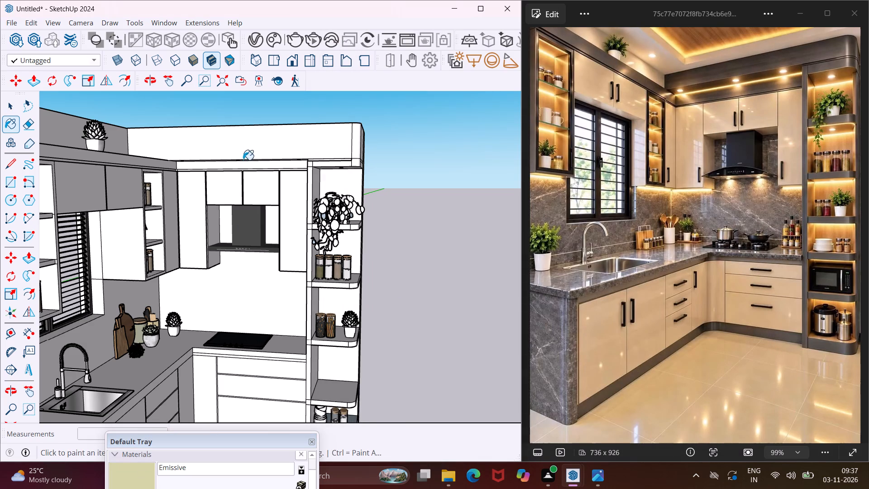
pyautogui.scroll(12, 243, 160)
pyautogui.moveTo(266, 163); pyautogui.dragTo(293, 75, button='middle')
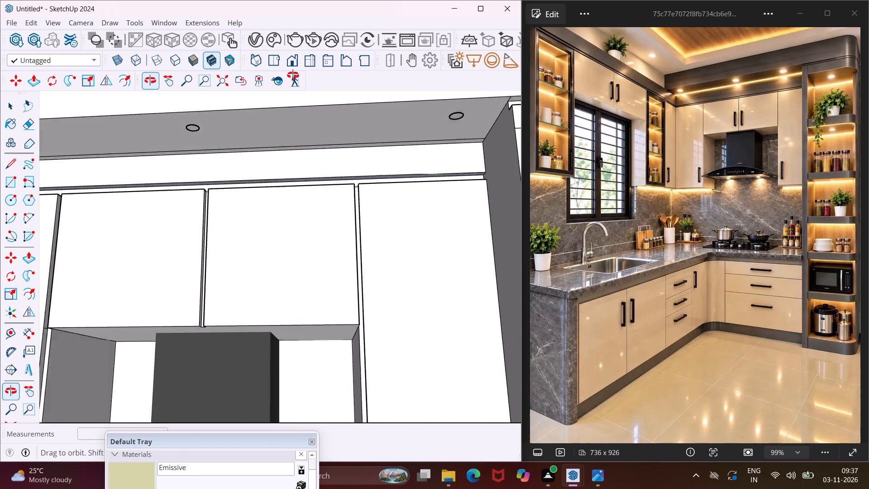
pyautogui.moveTo(293, 75); pyautogui.dragTo(294, 72, button='middle')
pyautogui.scroll(6, 279, 146)
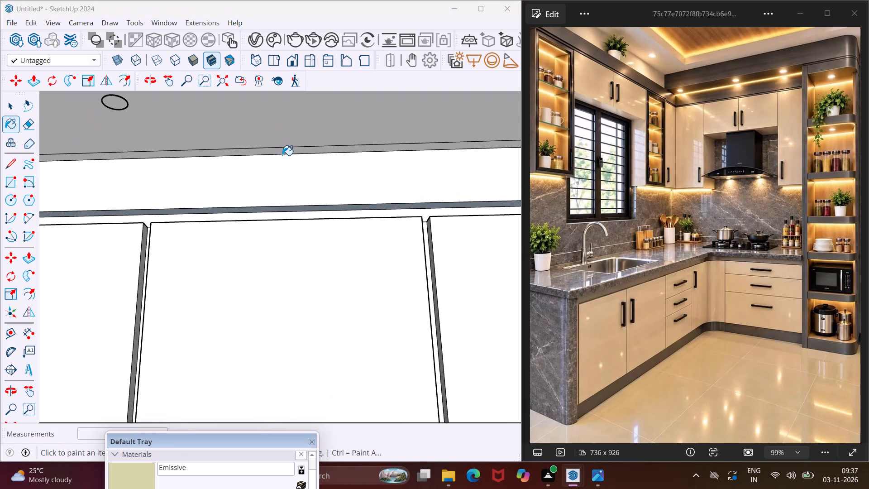
pyautogui.click(282, 153)
# Paint the thin strip at the back of the tall shelf unit's top compartment ceiling with the Emissive material.
pyautogui.scroll(-5, 182, 180)
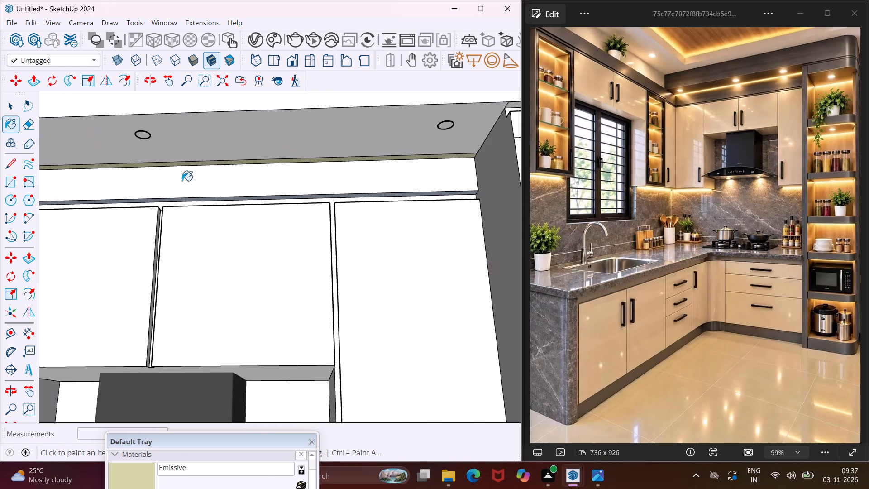
pyautogui.scroll(-7, 182, 181)
pyautogui.scroll(7, 416, 217)
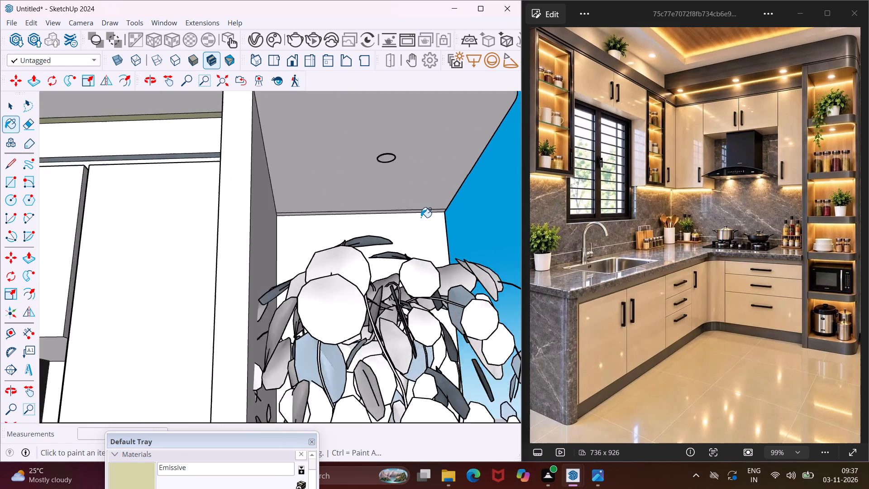
pyautogui.scroll(7, 421, 217)
pyautogui.click(421, 205)
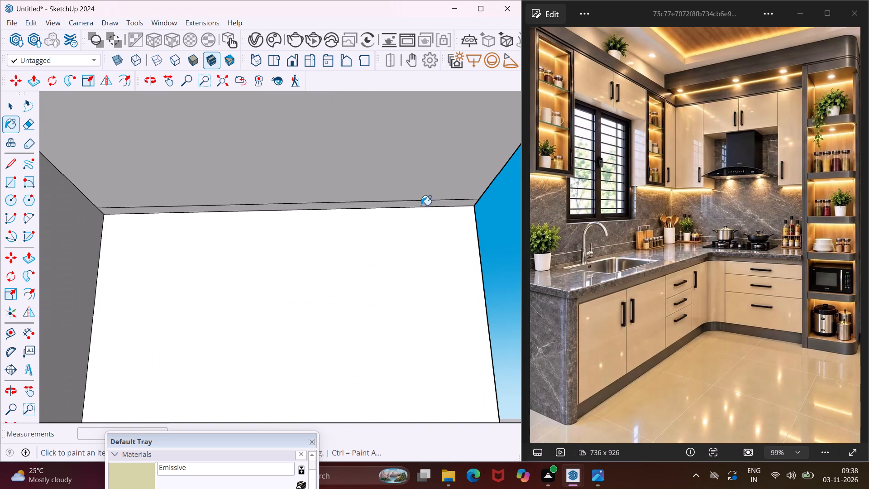
# Paint the thin back strip under the shelf that holds the hanging plant with the Emissive material.
pyautogui.scroll(-5, 281, 215)
pyautogui.scroll(-11, 224, 209)
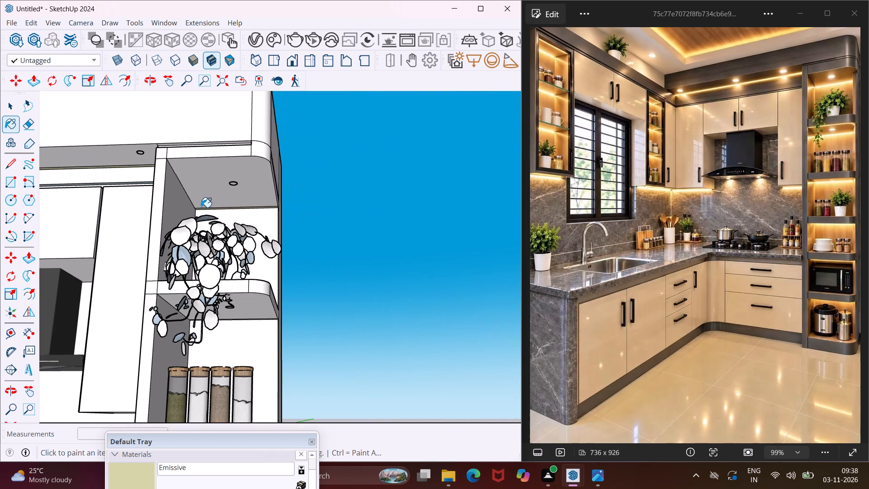
pyautogui.scroll(-3, 201, 207)
pyautogui.scroll(9, 227, 292)
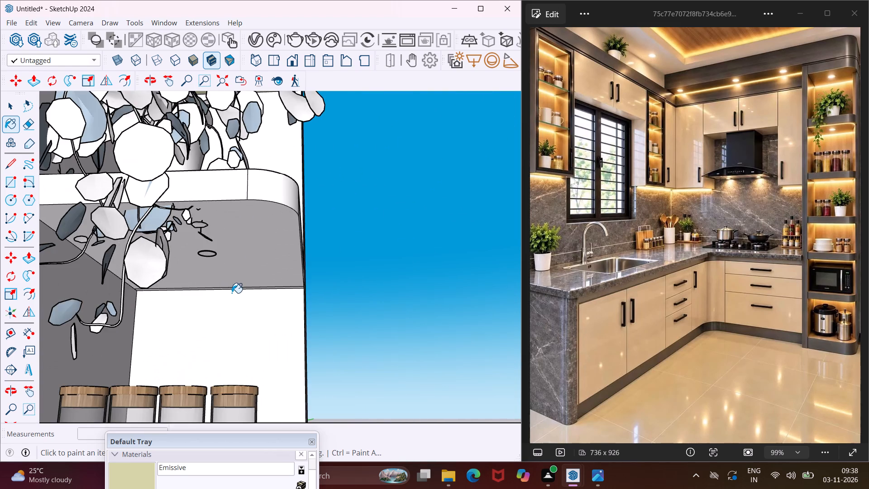
pyautogui.scroll(5, 232, 293)
pyautogui.moveTo(226, 289); pyautogui.dragTo(170, 246, button='middle')
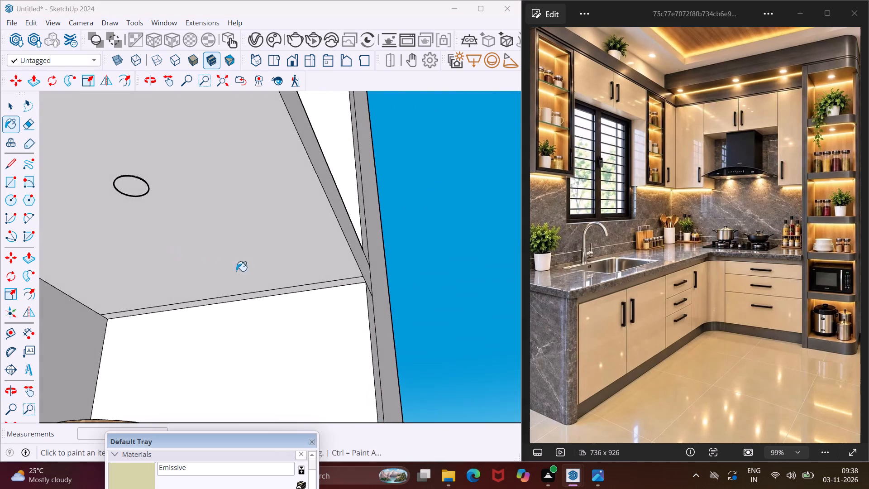
pyautogui.scroll(5, 269, 278)
pyautogui.click(309, 294)
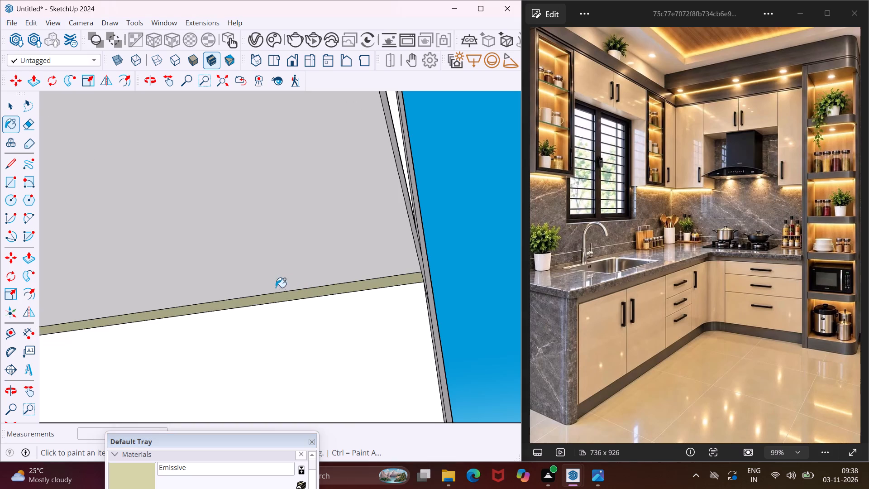
# Paint the thin back strip under the shelf that holds the spice jars with the Emissive material.
pyautogui.scroll(-17, 247, 264)
pyautogui.scroll(-4, 255, 244)
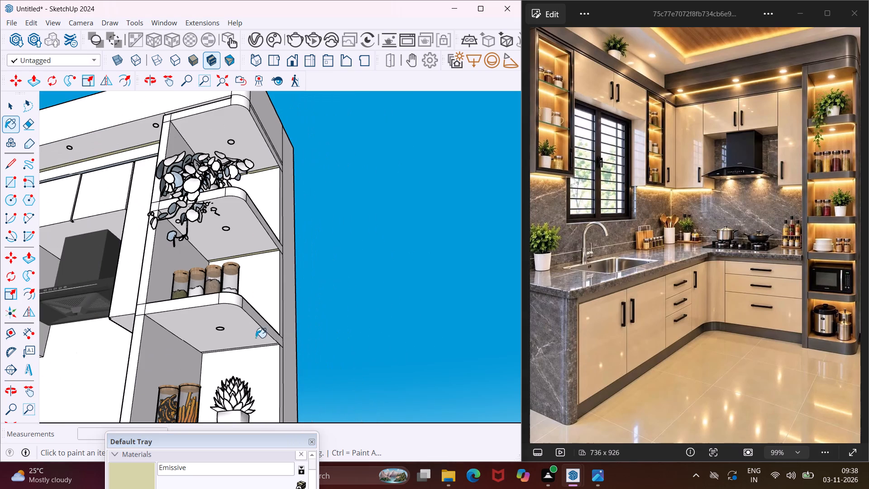
pyautogui.scroll(5, 257, 350)
pyautogui.scroll(17, 257, 350)
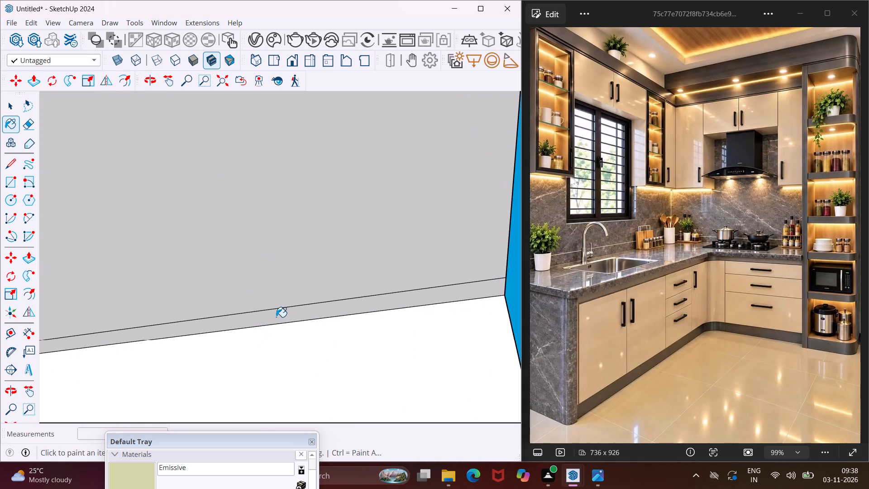
pyautogui.click(276, 317)
pyautogui.scroll(-5, 191, 328)
pyautogui.scroll(-11, 158, 305)
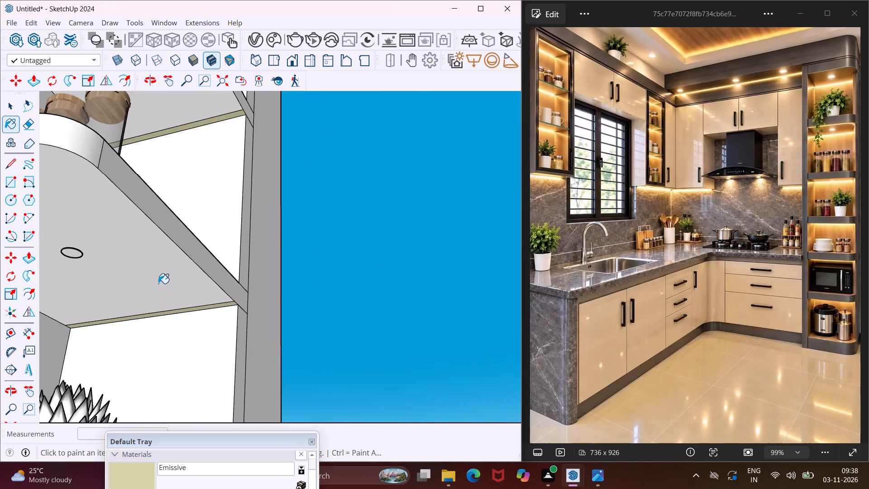
# Paint the thin back strip under the tall unit's shelf that holds the glass jars and succulent with the Emissive material.
pyautogui.scroll(-14, 158, 283)
pyautogui.scroll(7, 161, 372)
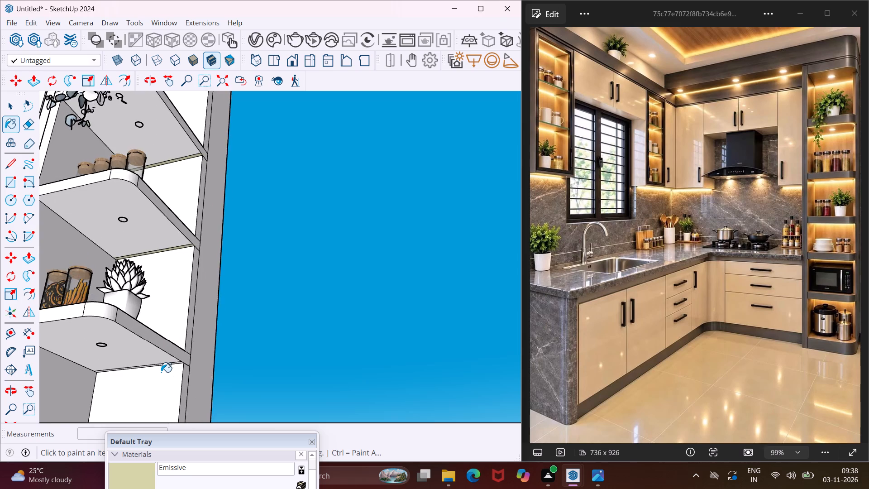
pyautogui.scroll(13, 161, 372)
pyautogui.click(192, 336)
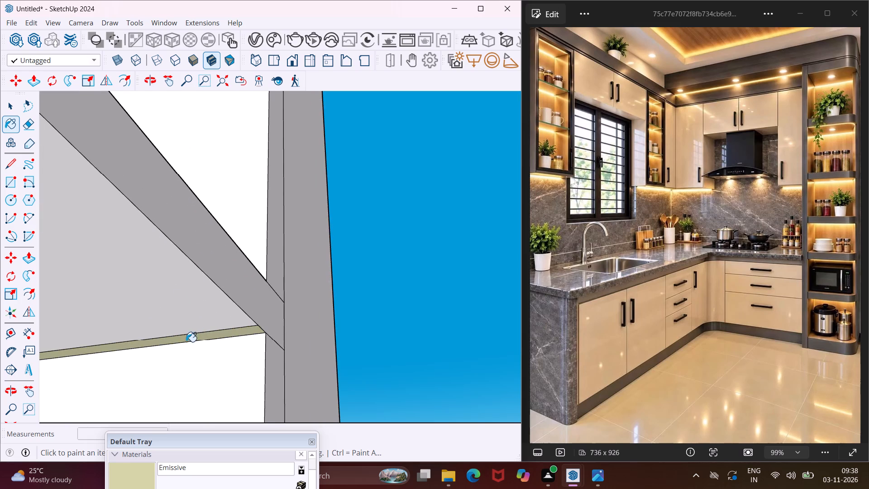
# Paint the thin back strip under the tall unit's shelf directly above the bowls and canisters with the Emissive material.
pyautogui.scroll(-6, 173, 346)
pyautogui.scroll(-17, 202, 281)
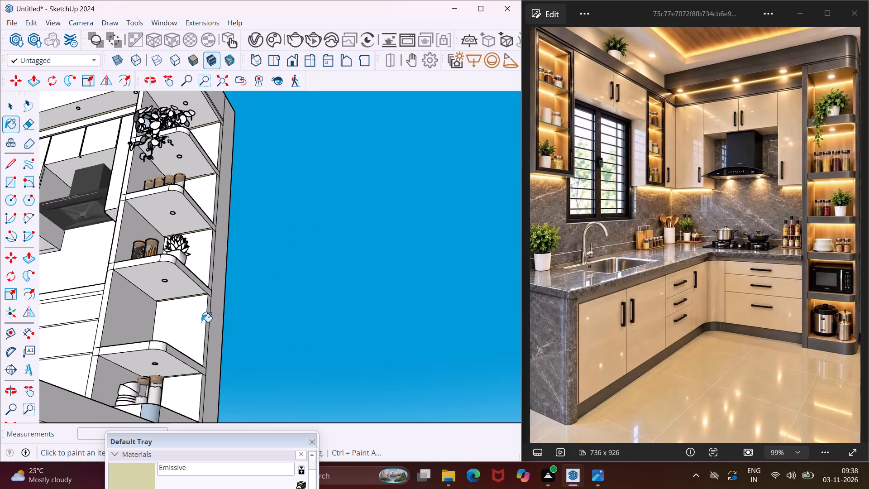
pyautogui.scroll(20, 179, 388)
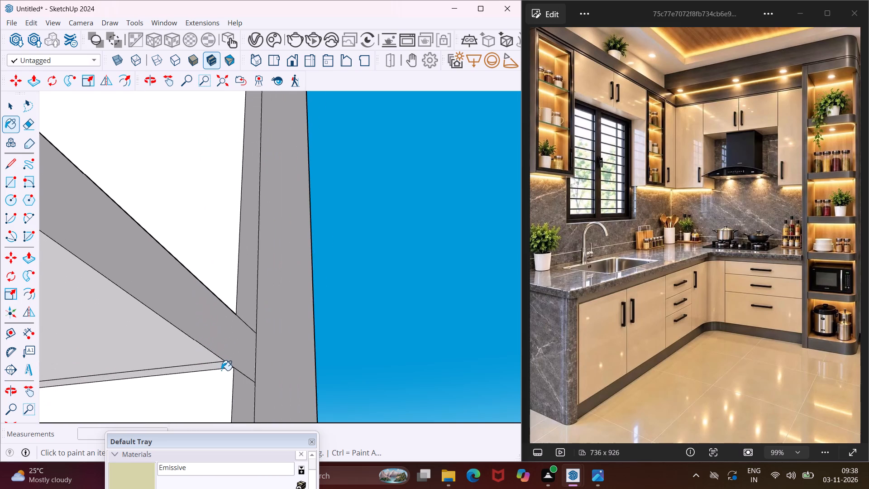
pyautogui.click(221, 367)
# Paint the thin back strip on the underside of the wall cabinet between the hood and the tall shelf unit with Emissive.
pyautogui.scroll(-6, 181, 331)
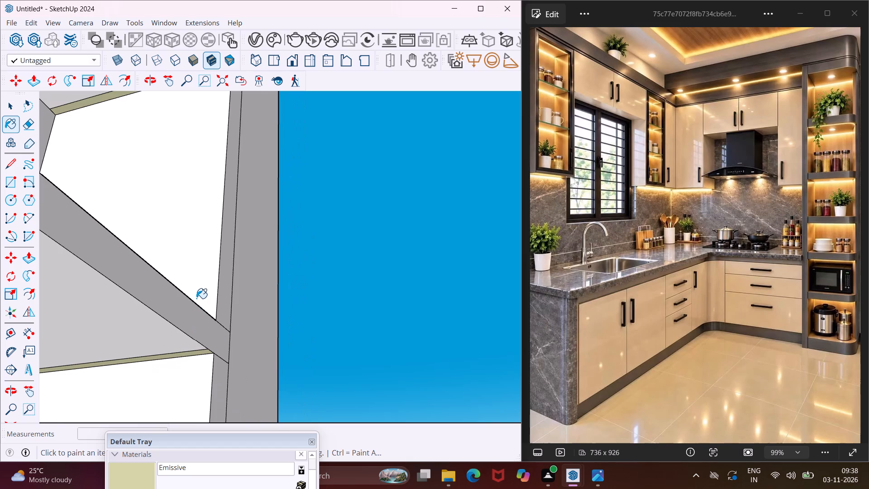
pyautogui.scroll(-17, 199, 285)
pyautogui.moveTo(194, 316); pyautogui.dragTo(200, 354, button='middle')
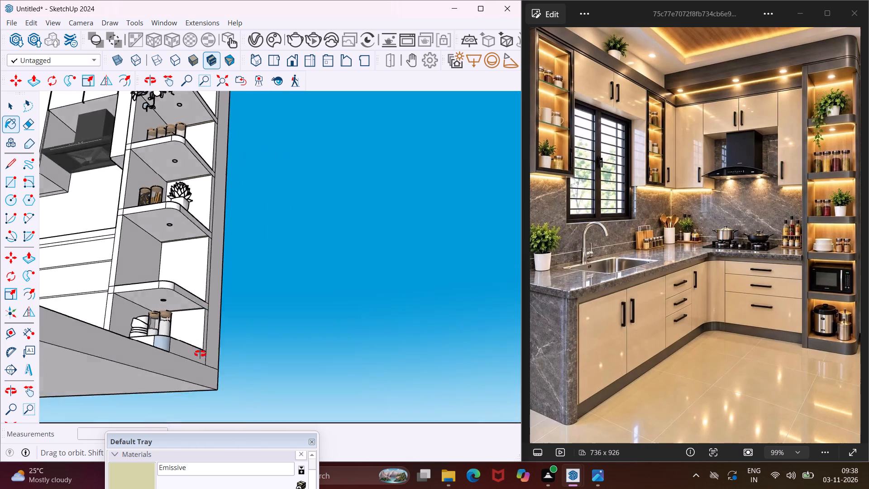
pyautogui.moveTo(200, 354); pyautogui.dragTo(300, 423, button='middle')
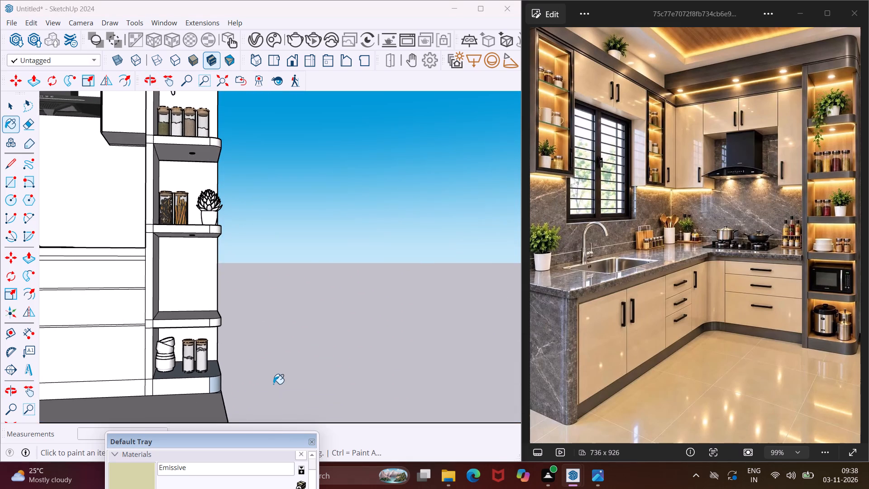
pyautogui.scroll(-8, 275, 368)
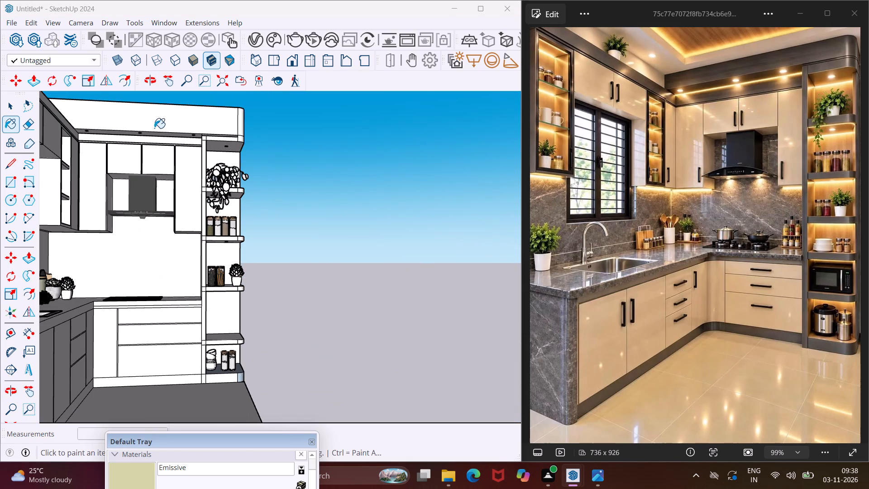
pyautogui.scroll(11, 189, 224)
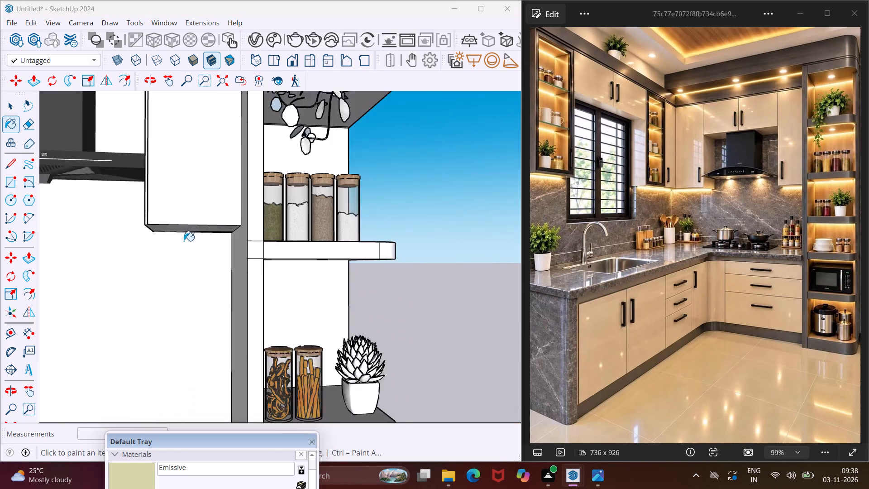
pyautogui.scroll(1, 184, 241)
pyautogui.moveTo(184, 241); pyautogui.dragTo(242, 124, button='middle')
pyautogui.scroll(1, 242, 124)
pyautogui.scroll(4, 165, 241)
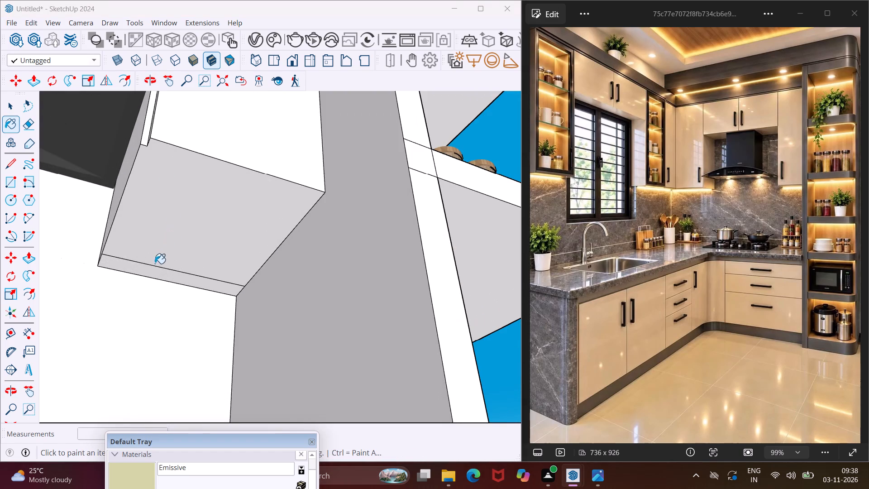
pyautogui.click(154, 273)
# Paint the thin back strip under the open-shelf wall cabinet at the outer end of the window wall with the Emissive material.
pyautogui.scroll(-11, 173, 205)
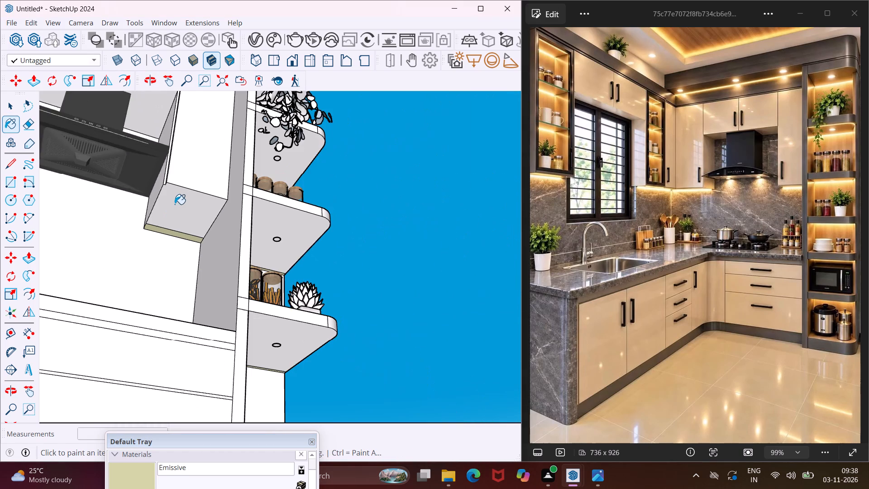
pyautogui.scroll(-5, 175, 201)
pyautogui.moveTo(174, 197); pyautogui.dragTo(38, 369, button='middle')
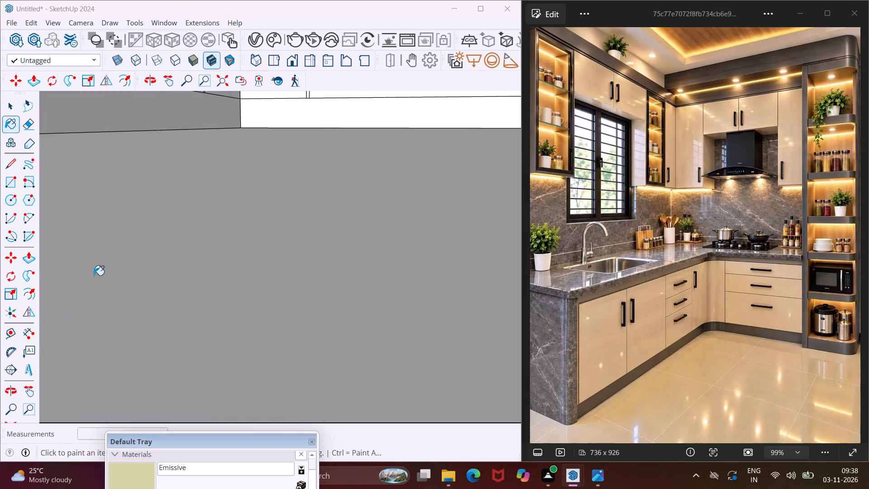
pyautogui.scroll(-4, 105, 258)
pyautogui.scroll(-17, 139, 220)
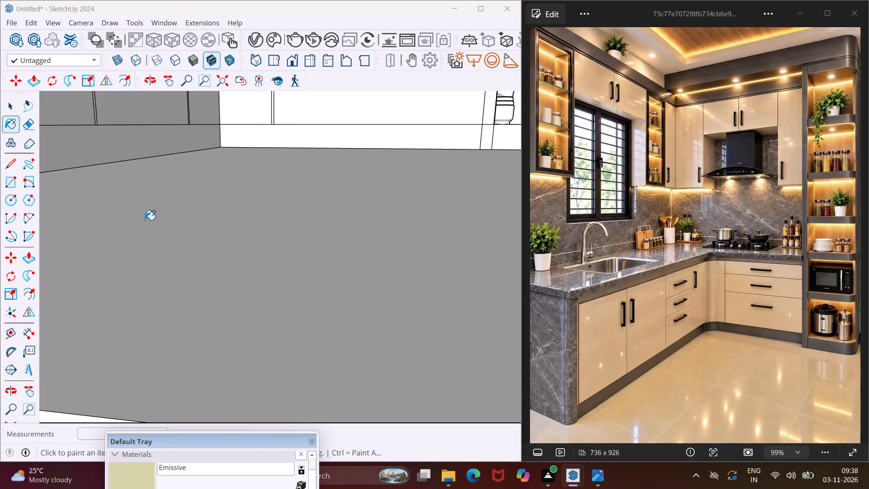
pyautogui.scroll(-17, 145, 220)
pyautogui.scroll(-5, 149, 212)
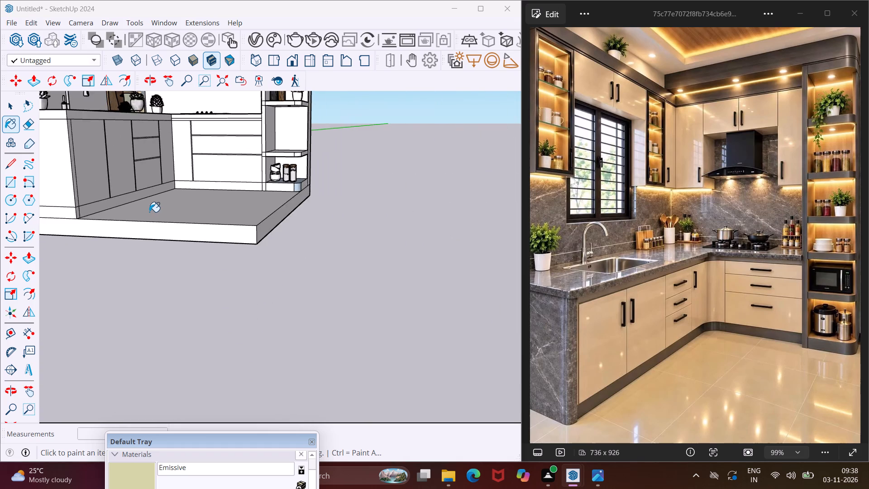
pyautogui.scroll(-5, 149, 212)
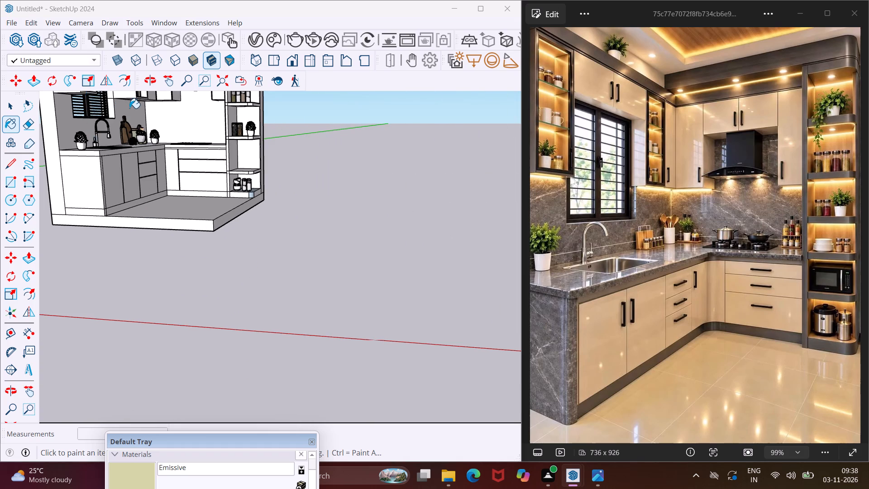
pyautogui.scroll(3, 129, 108)
pyautogui.click(162, 80)
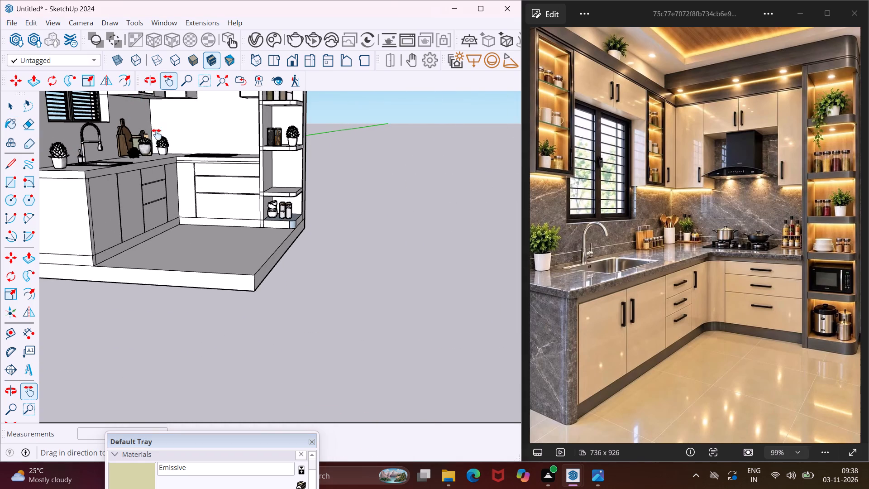
pyautogui.moveTo(152, 143); pyautogui.dragTo(234, 286)
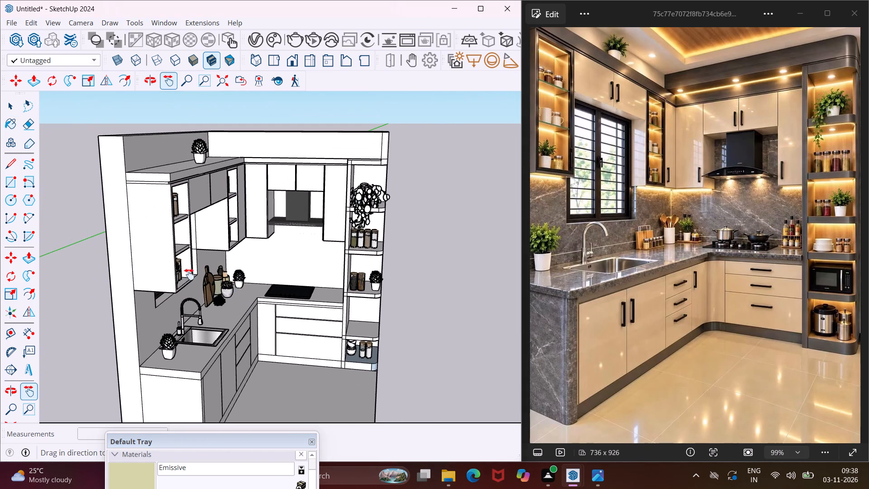
pyautogui.scroll(8, 172, 252)
pyautogui.moveTo(196, 286); pyautogui.dragTo(170, 234, button='middle')
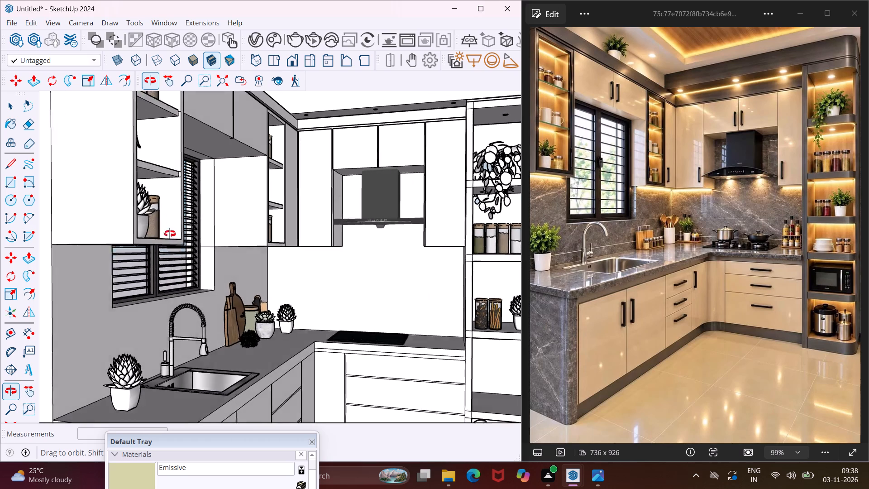
pyautogui.moveTo(170, 234); pyautogui.dragTo(153, 211, button='middle')
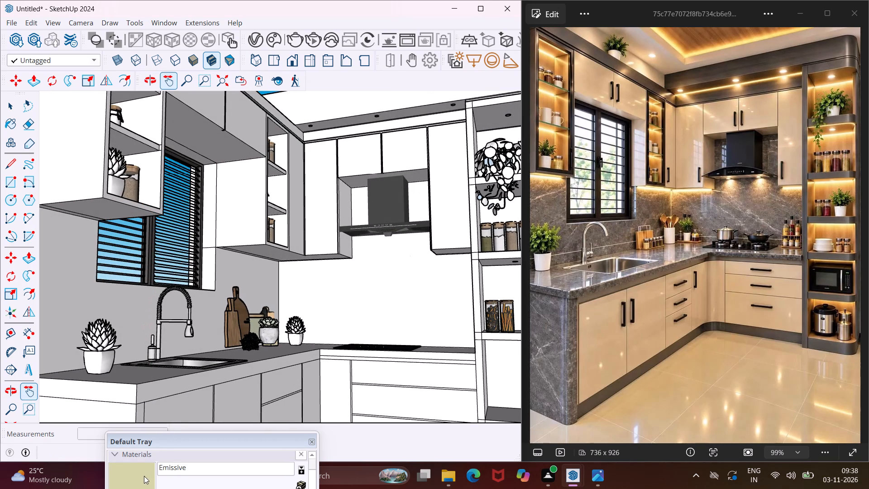
pyautogui.click(144, 476)
pyautogui.scroll(11, 67, 197)
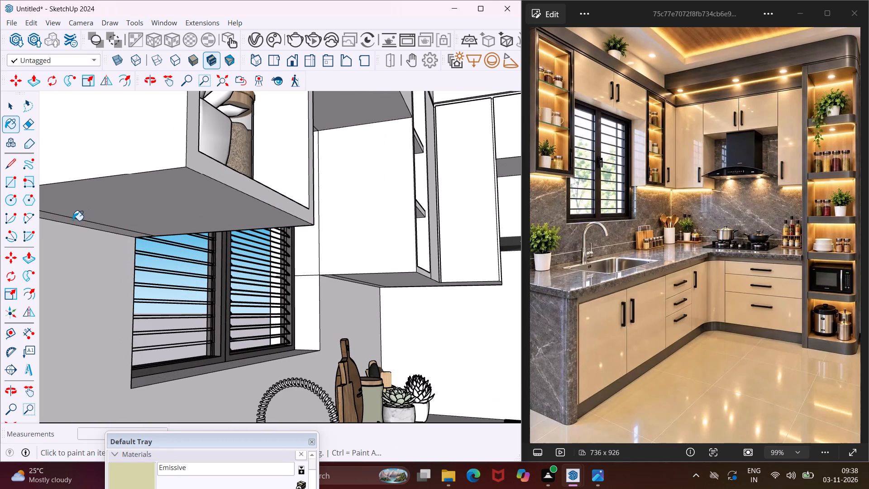
pyautogui.click(71, 220)
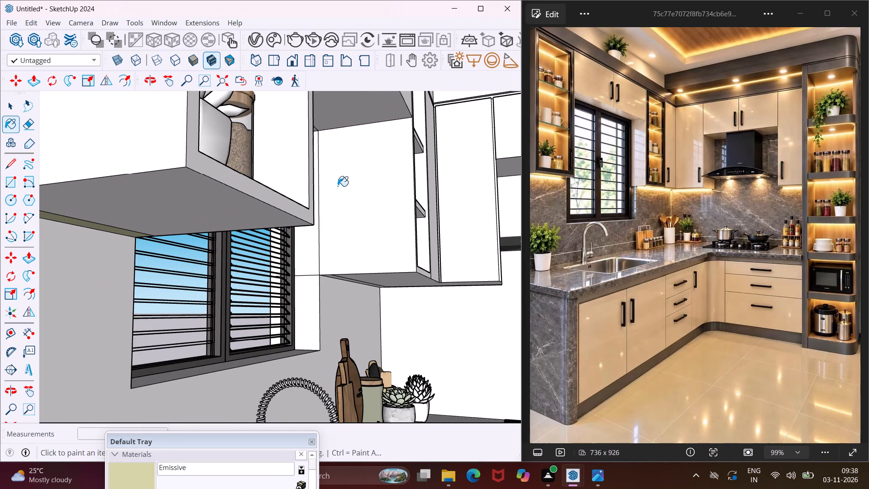
# Paint the thin back strip under the wall cabinet between the window and the room corner with the Emissive material.
pyautogui.scroll(5, 360, 271)
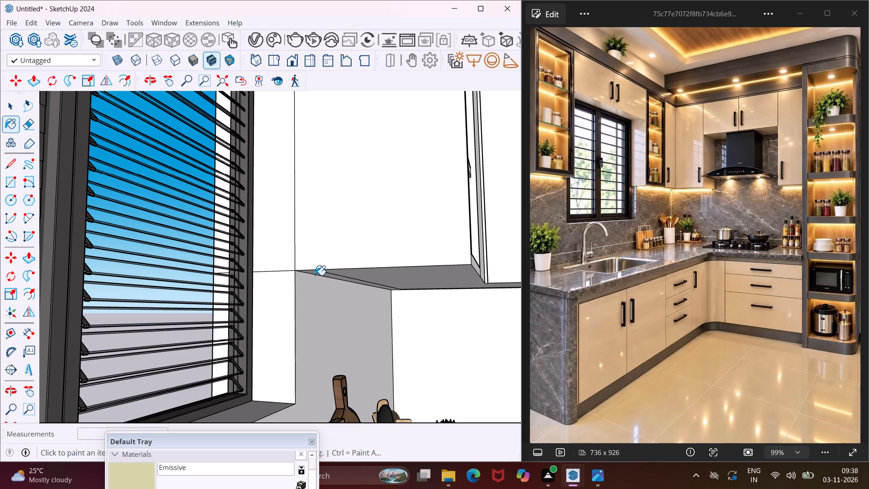
pyautogui.click(310, 273)
# Paint the back ceiling strip of the bottom compartment in the open-shelf cabinet between window and corner with Emissive.
pyautogui.moveTo(310, 273); pyautogui.dragTo(158, 334, button='middle')
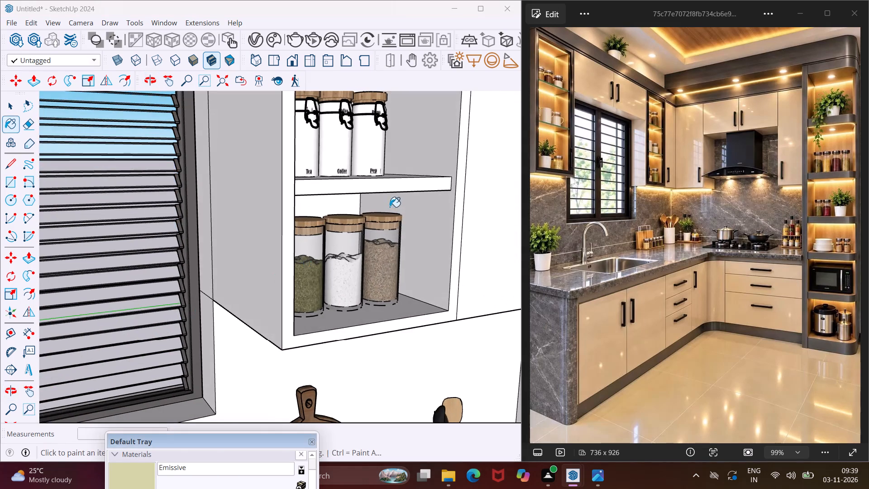
pyautogui.moveTo(388, 202); pyautogui.dragTo(341, 152, button='middle')
pyautogui.scroll(7, 362, 181)
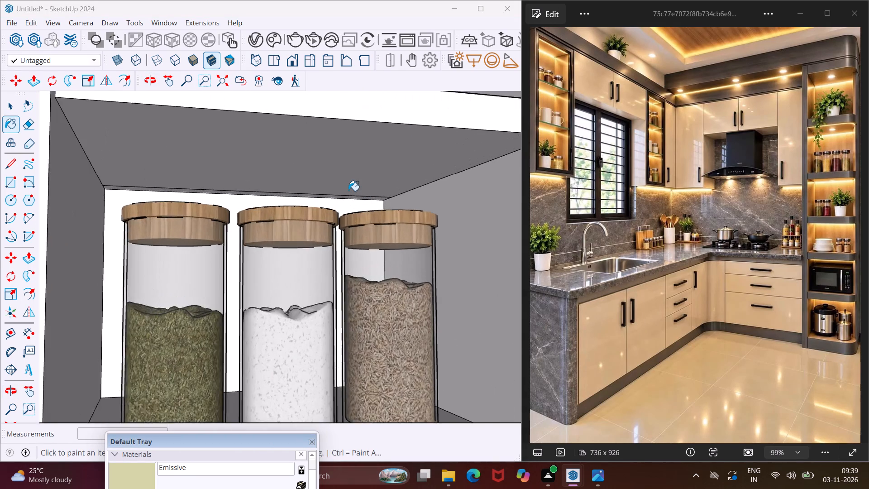
pyautogui.scroll(4, 349, 191)
pyautogui.click(350, 200)
# Paint the back ceiling strip of that cabinet's middle compartment, above the clip-top canisters, with the Emissive material.
pyautogui.scroll(-3, 334, 206)
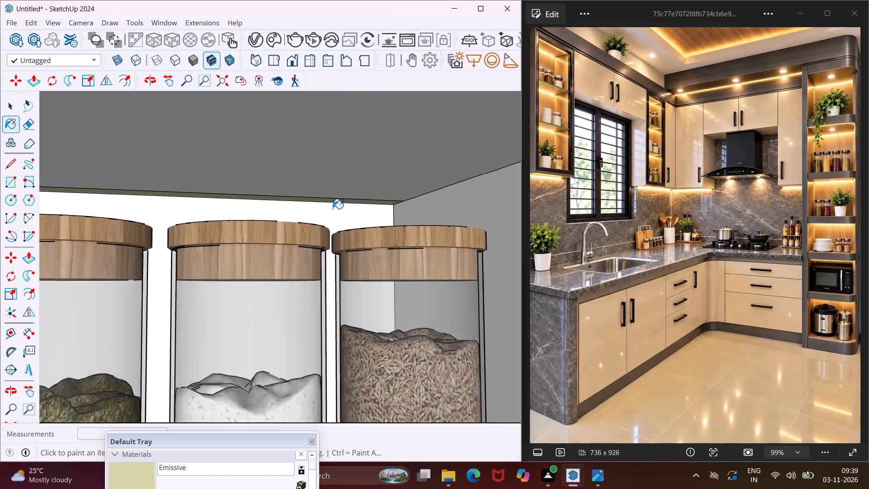
pyautogui.scroll(-4, 333, 209)
pyautogui.scroll(1, 332, 211)
pyautogui.scroll(-11, 332, 211)
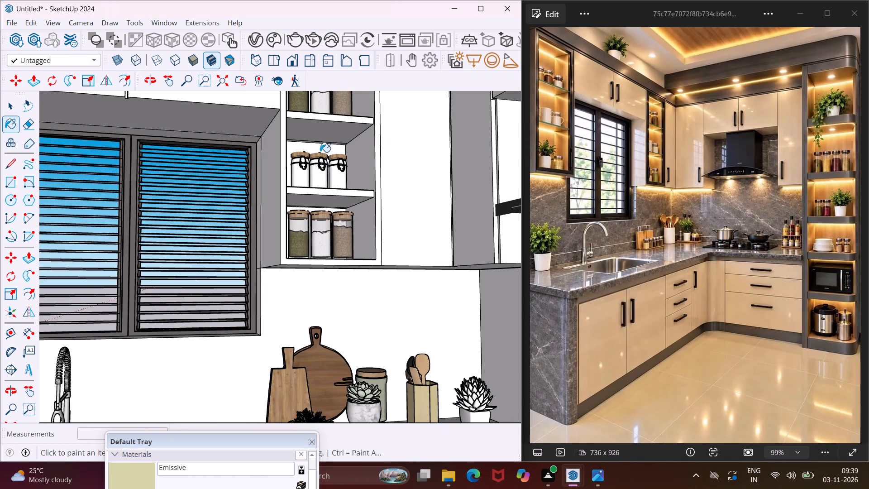
pyautogui.scroll(14, 322, 142)
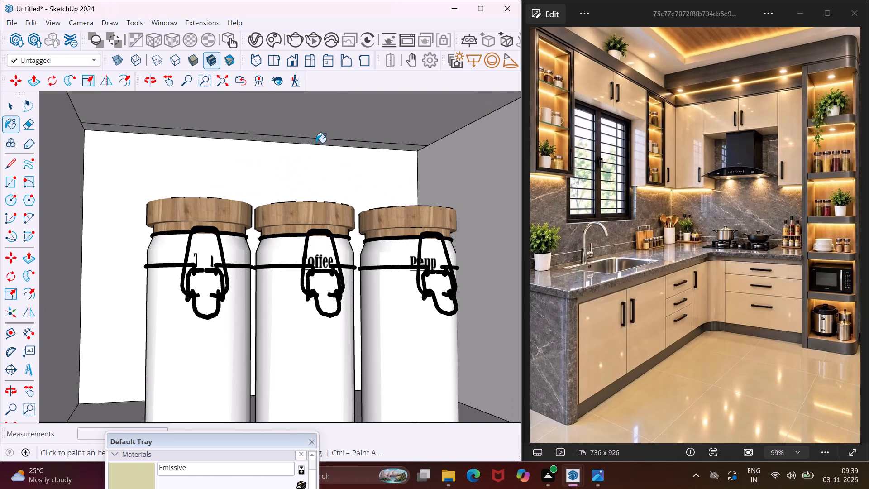
pyautogui.click(316, 142)
# Paint the back ceiling strip of the top compartment in the open-shelf cabinet between window and corner with Emissive.
pyautogui.scroll(-10, 296, 163)
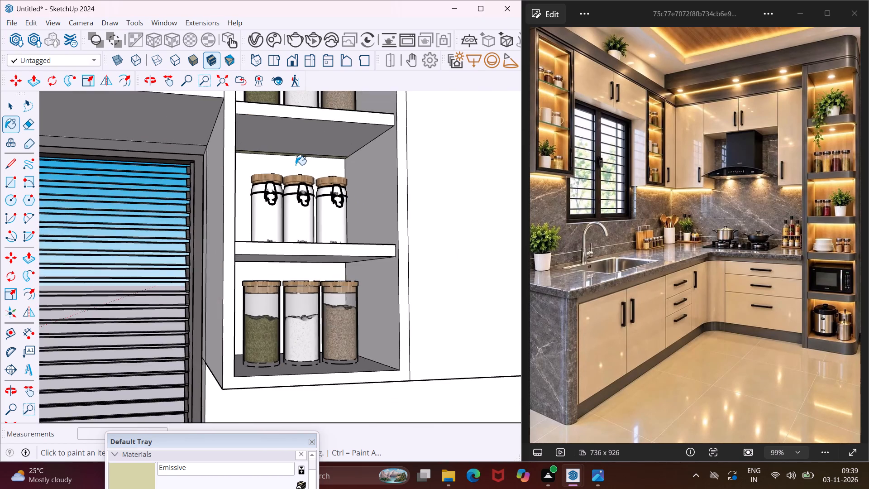
pyautogui.scroll(-13, 296, 165)
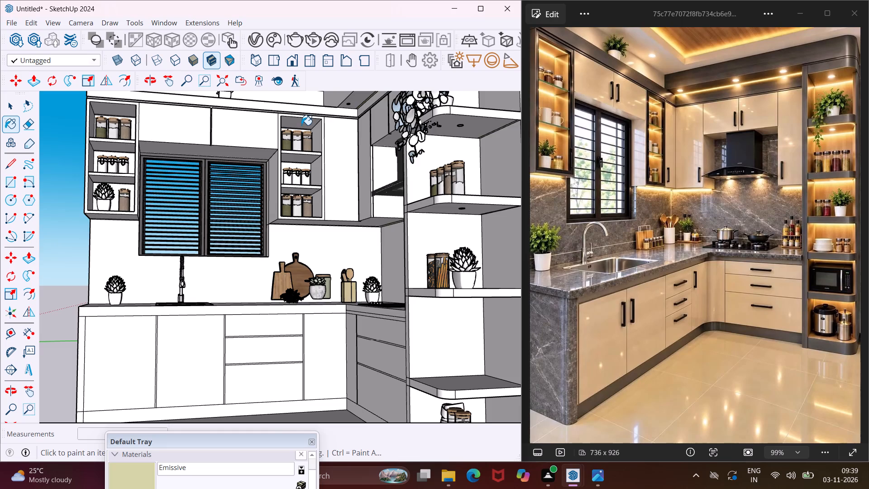
pyautogui.scroll(16, 301, 125)
pyautogui.scroll(9, 301, 125)
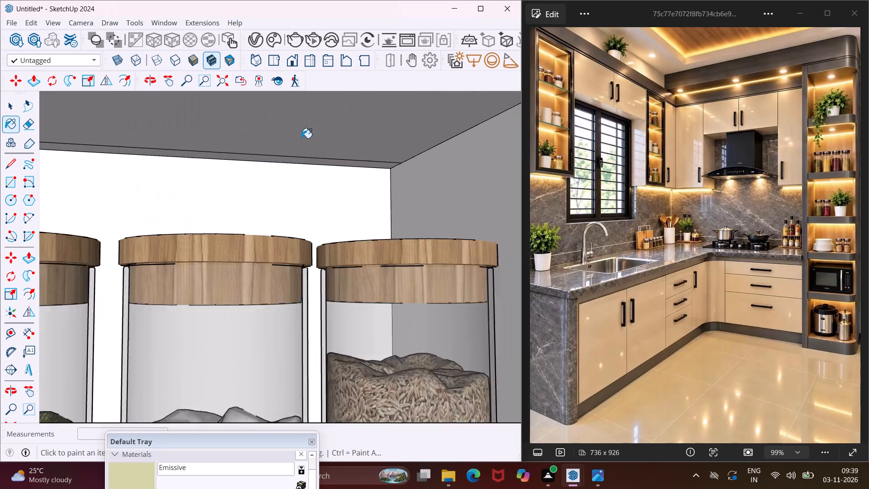
pyautogui.scroll(1, 301, 138)
pyautogui.click(306, 164)
# Paint the back ceiling strip of the top compartment in the open-shelf cabinet at the window wall's outer end with Emissive.
pyautogui.scroll(-4, 349, 167)
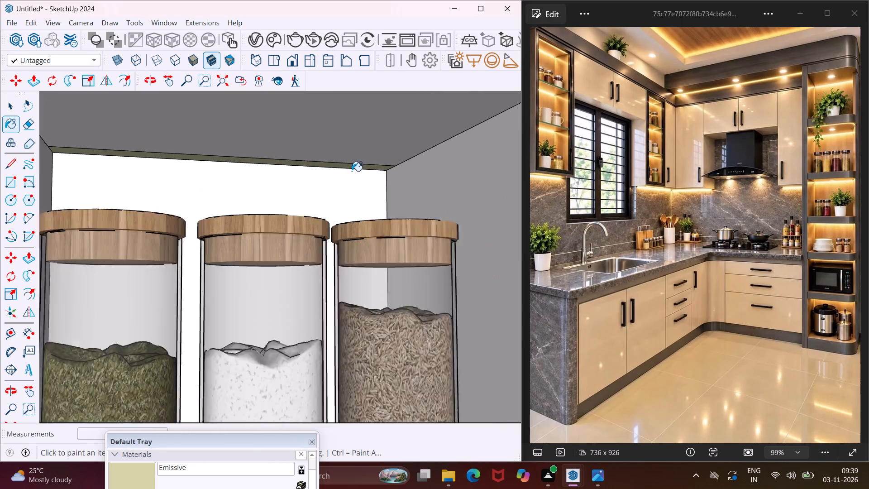
pyautogui.scroll(-20, 352, 171)
pyautogui.scroll(-4, 352, 184)
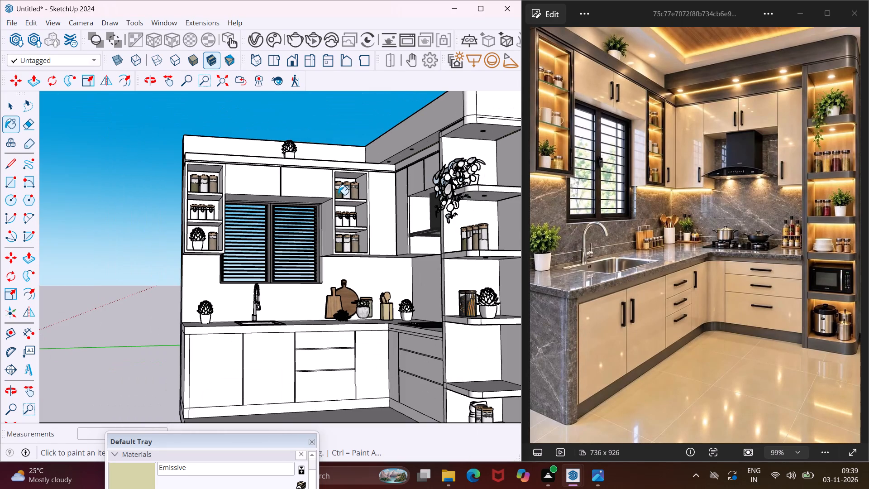
pyautogui.scroll(4, 197, 185)
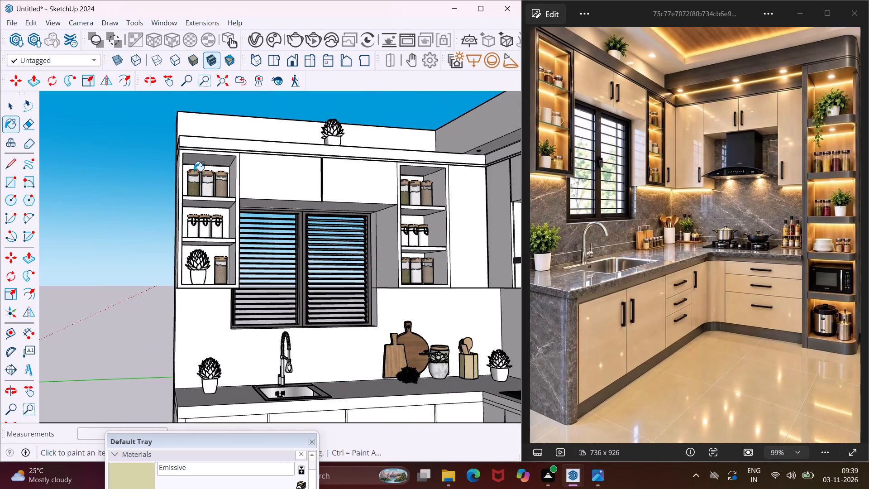
pyautogui.scroll(4, 194, 167)
pyautogui.scroll(18, 194, 166)
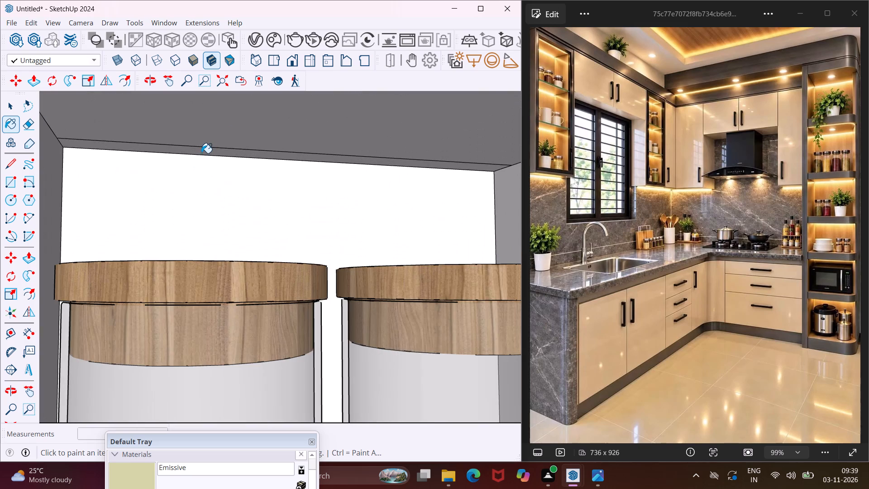
pyautogui.click(201, 153)
pyautogui.scroll(-12, 202, 162)
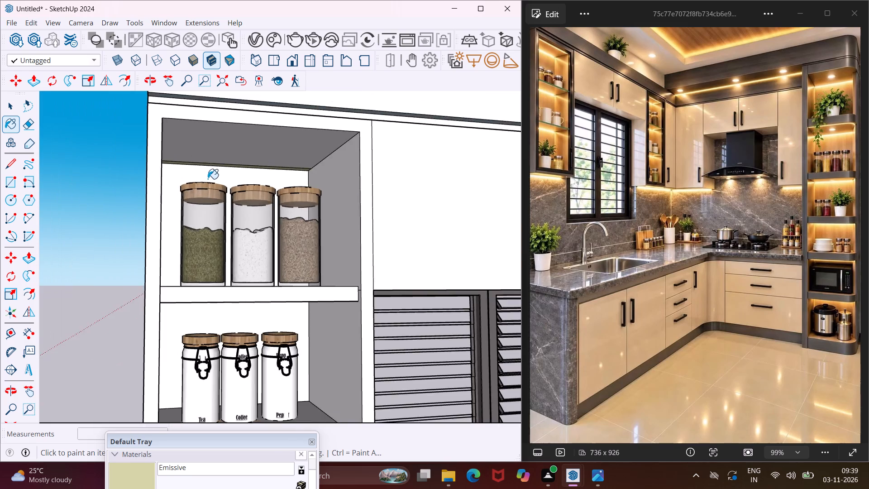
# Paint the back ceiling strip of the middle compartment, above the clip-top canisters, in the window wall's outer-end open-shelf cabinet with Emissive.
pyautogui.scroll(-4, 208, 179)
pyautogui.scroll(6, 227, 286)
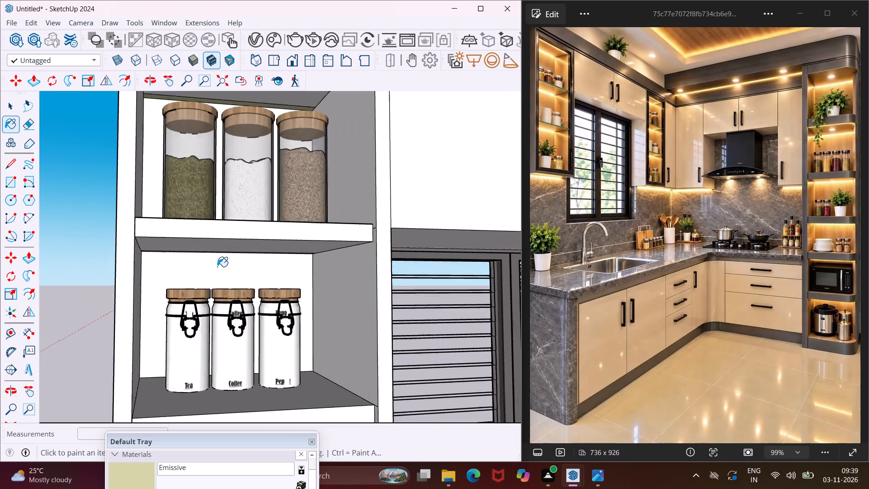
pyautogui.scroll(2, 217, 267)
pyautogui.moveTo(217, 266); pyautogui.dragTo(216, 210, button='middle')
pyautogui.scroll(4, 216, 210)
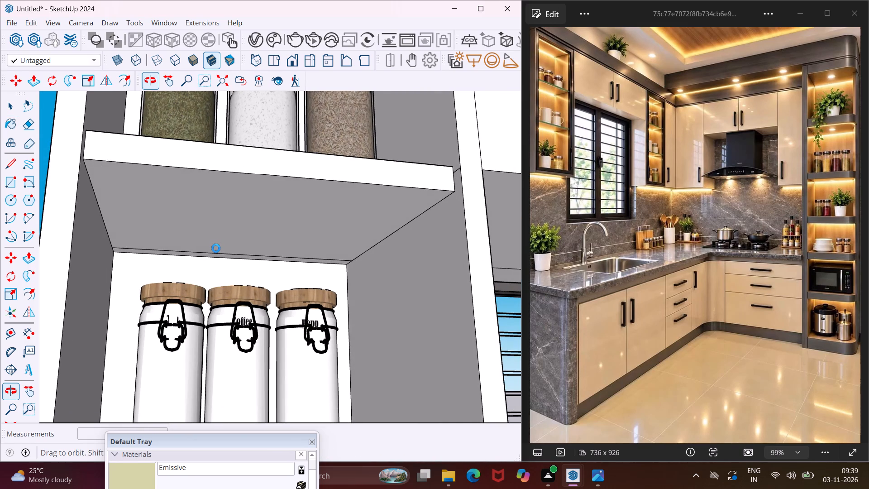
pyautogui.scroll(2, 216, 248)
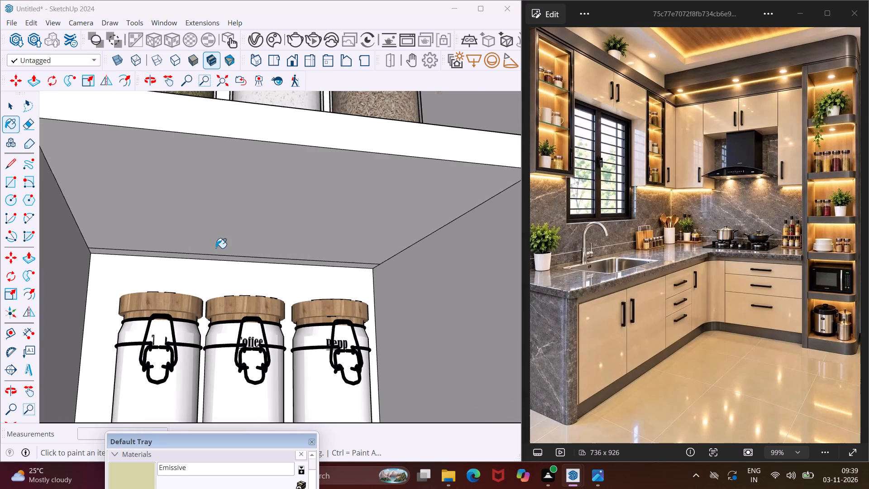
pyautogui.click(219, 258)
# Paint the back ceiling strip of that cabinet's bottom compartment, above the potted succulent and jar, with the Emissive material.
pyautogui.scroll(-6, 195, 228)
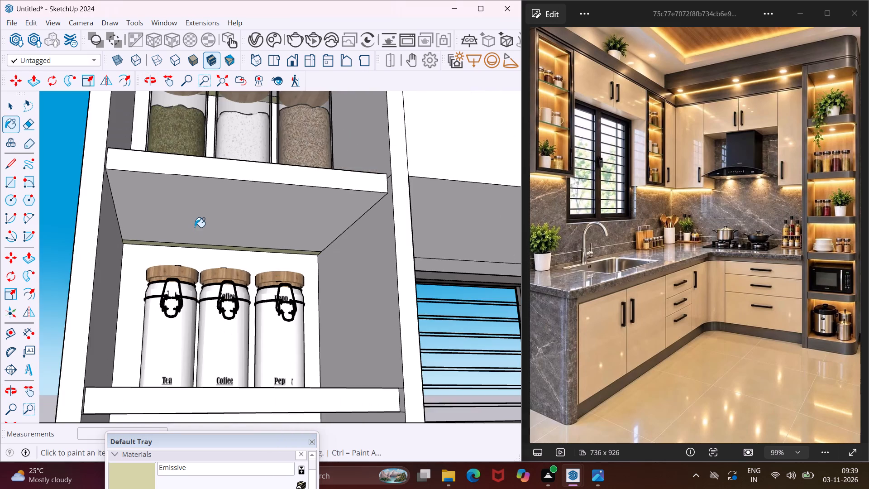
pyautogui.scroll(-4, 195, 227)
pyautogui.scroll(8, 214, 356)
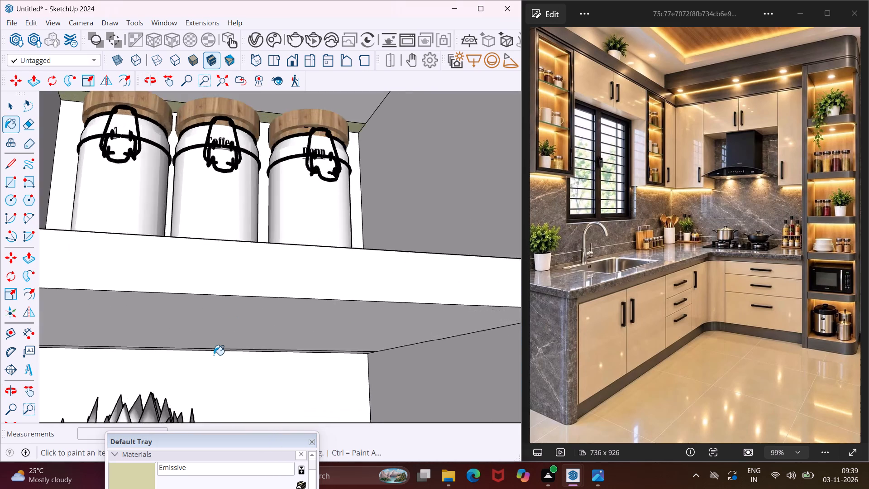
pyautogui.scroll(6, 214, 355)
pyautogui.click(213, 346)
pyautogui.scroll(1, 196, 347)
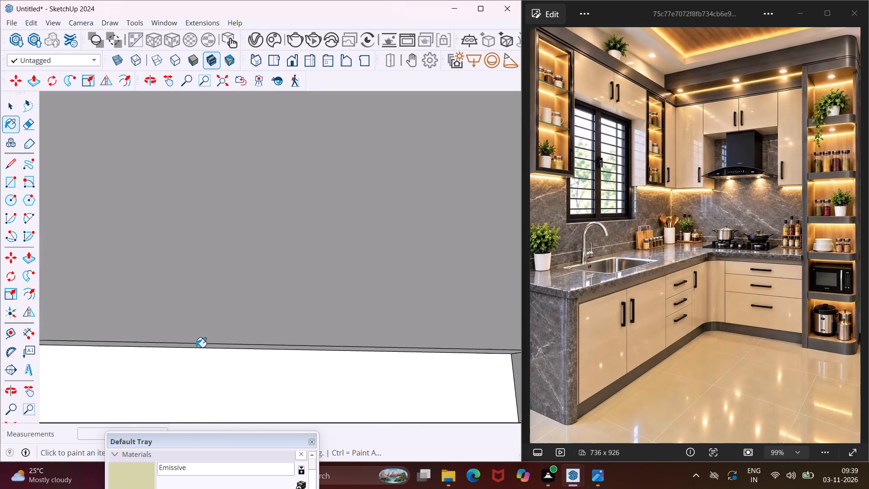
pyautogui.scroll(2, 196, 347)
pyautogui.click(193, 347)
pyautogui.scroll(-17, 170, 341)
pyautogui.scroll(-14, 172, 319)
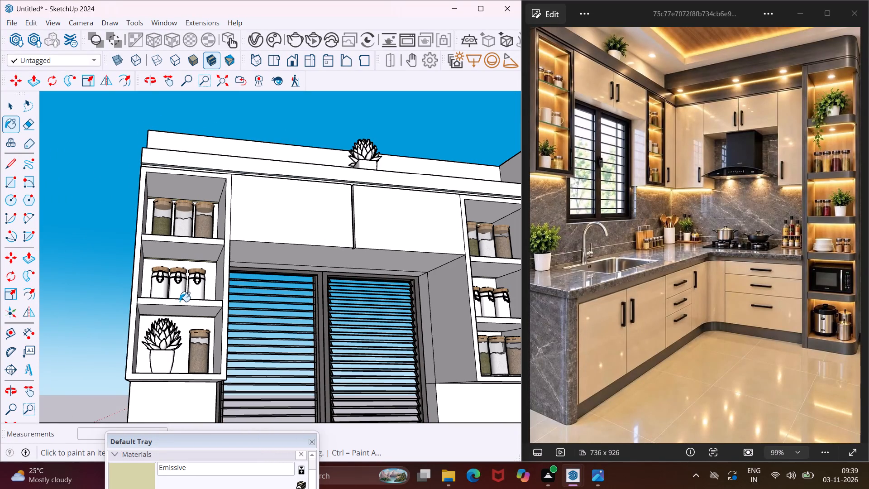
# Draw an upright 8' by 6" rotated rectangle along the outer top edge of the hob wall.
pyautogui.press('Escape')
pyautogui.press('space')
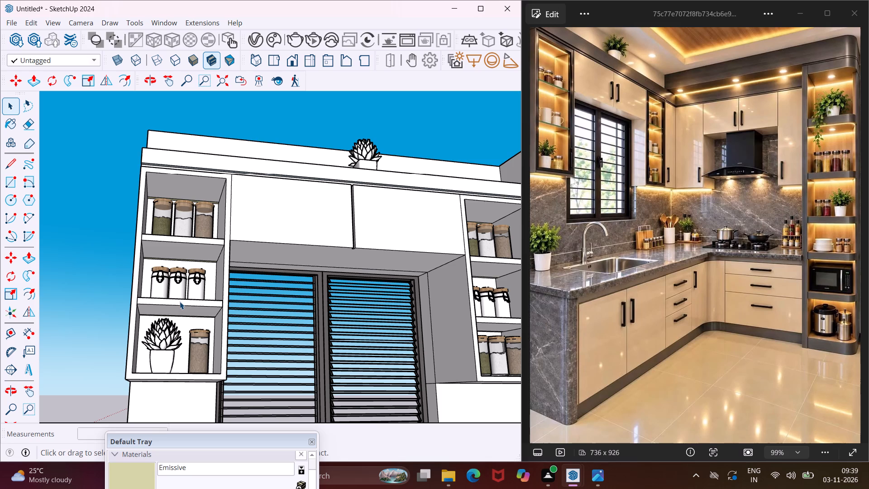
pyautogui.moveTo(270, 213); pyautogui.dragTo(279, 332, button='middle')
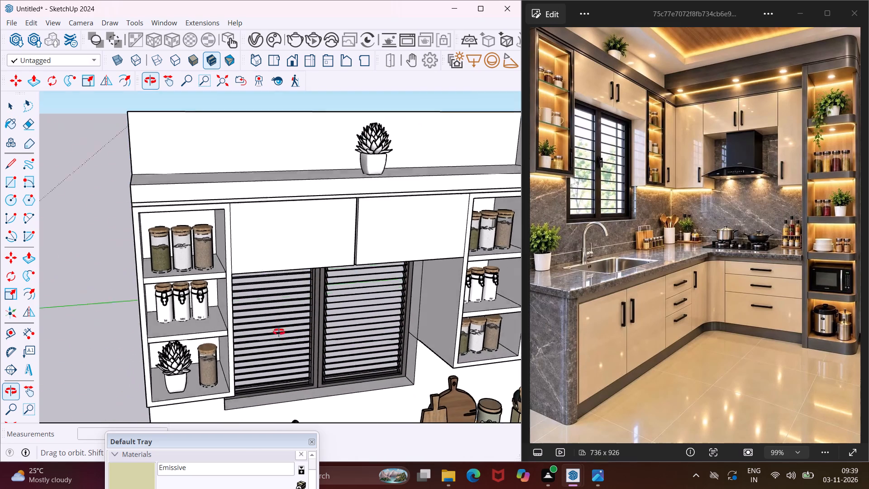
pyautogui.moveTo(279, 332); pyautogui.dragTo(386, 340, button='middle')
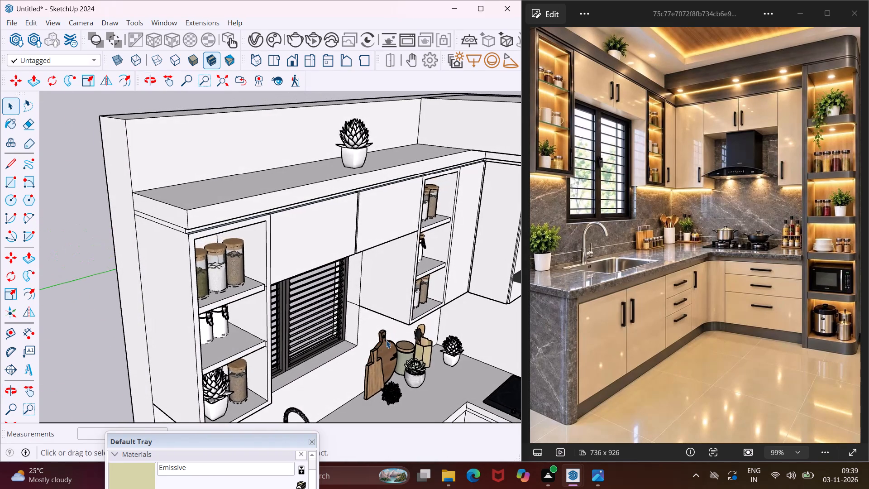
pyautogui.scroll(-8, 357, 327)
pyautogui.press('Escape')
pyautogui.press('space')
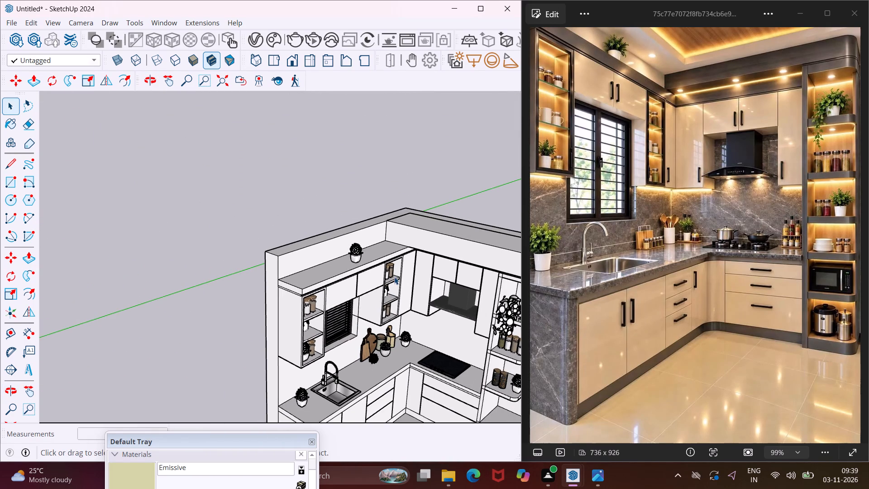
pyautogui.moveTo(430, 288); pyautogui.dragTo(396, 282, button='middle')
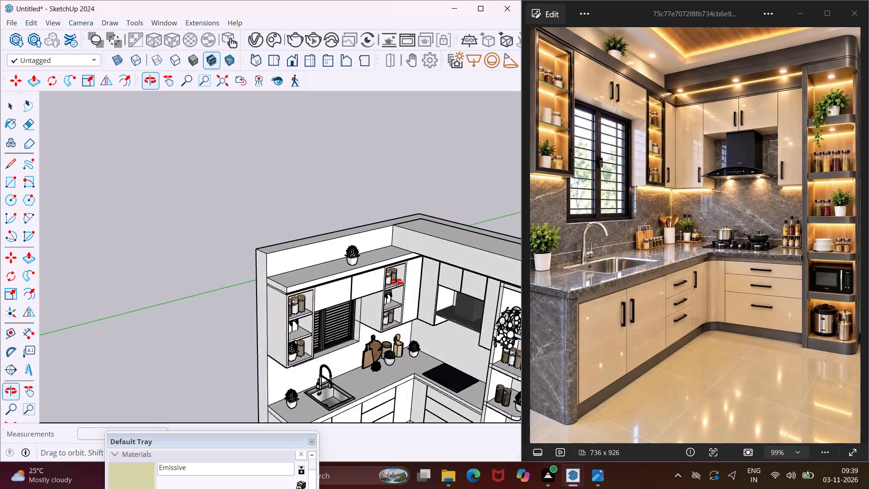
pyautogui.moveTo(396, 282); pyautogui.dragTo(334, 278, button='middle')
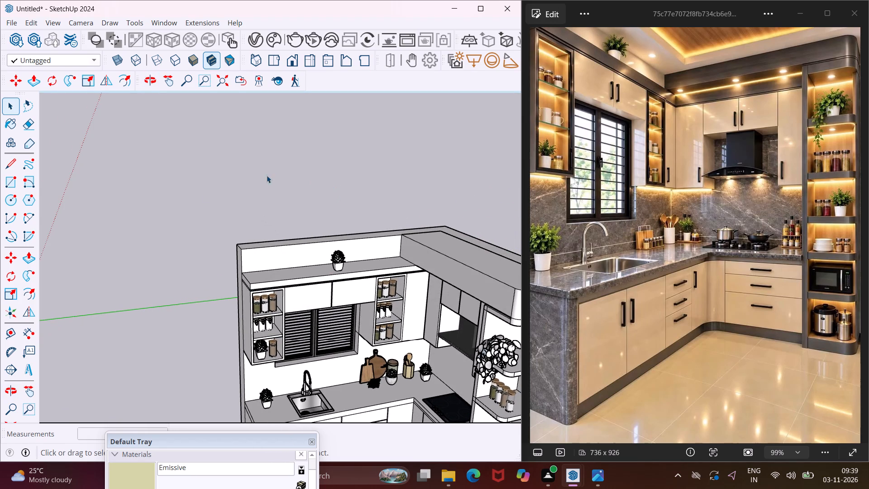
pyautogui.click(31, 182)
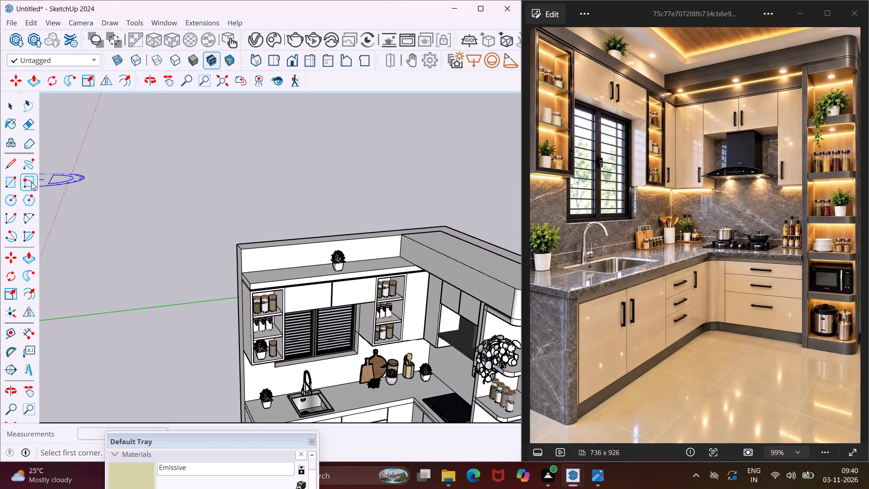
pyautogui.scroll(-6, 98, 195)
pyautogui.moveTo(223, 205); pyautogui.dragTo(181, 216, button='middle')
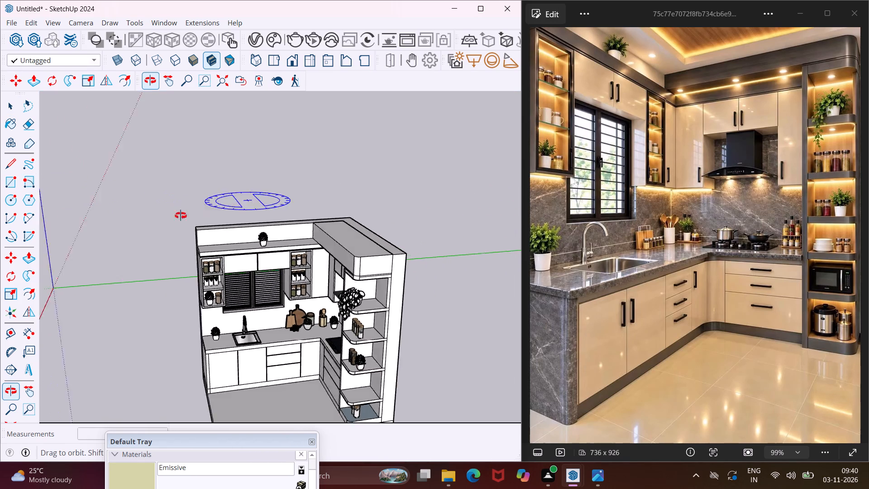
pyautogui.moveTo(181, 216); pyautogui.dragTo(57, 274, button='middle')
pyautogui.scroll(5, 385, 246)
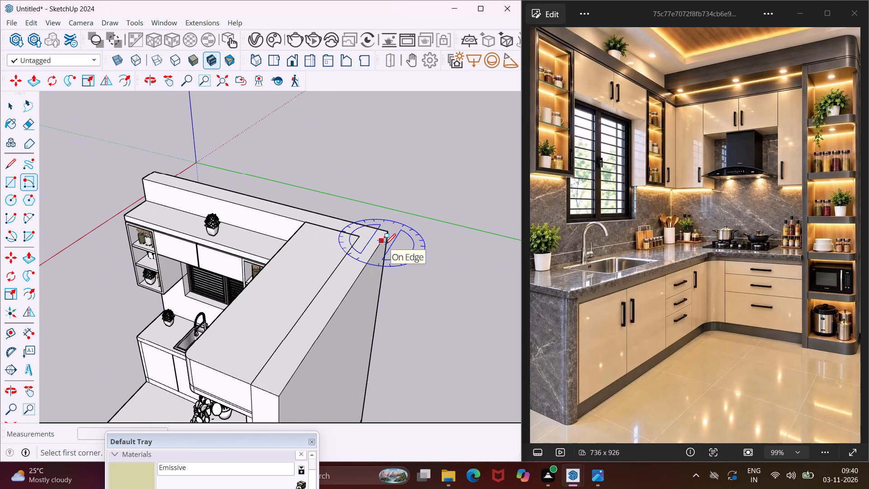
pyautogui.click(385, 234)
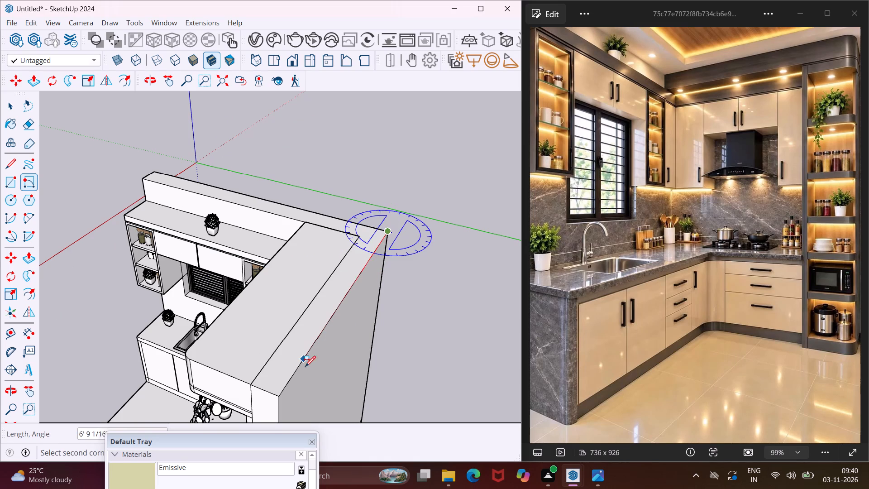
pyautogui.click(280, 400)
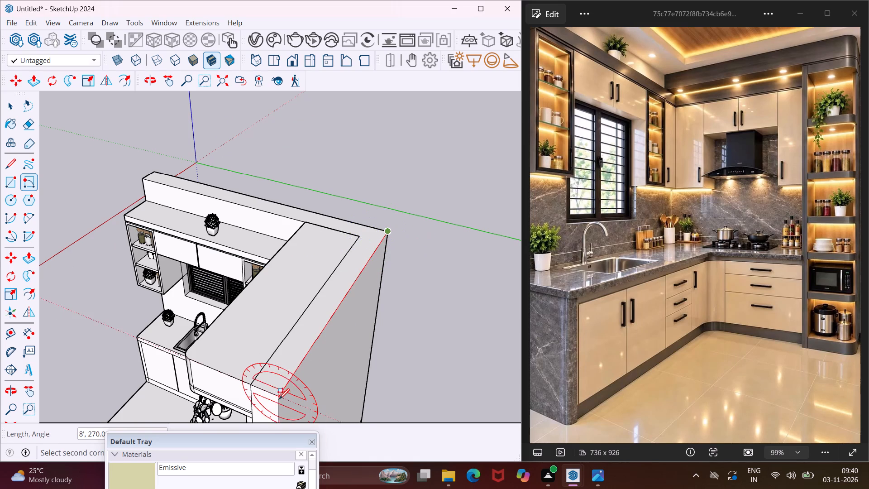
pyautogui.scroll(1, 278, 399)
pyautogui.moveTo(278, 397); pyautogui.dragTo(345, 290, button='middle')
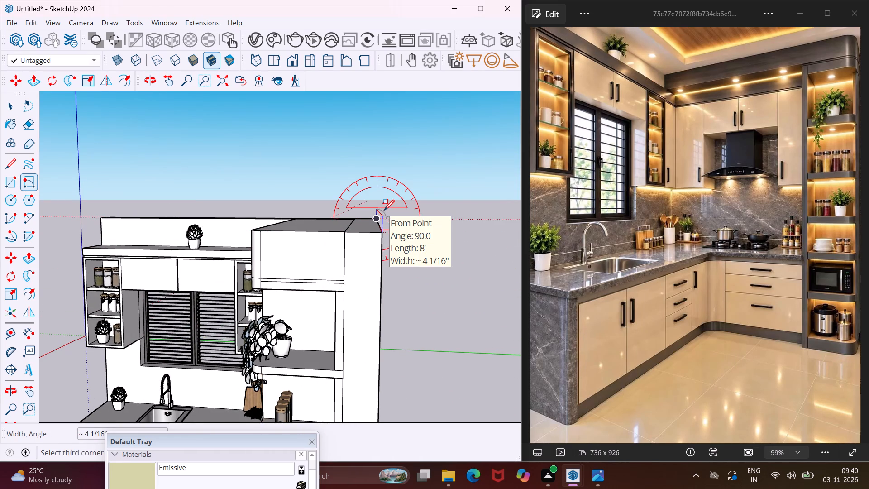
pyautogui.press('6')
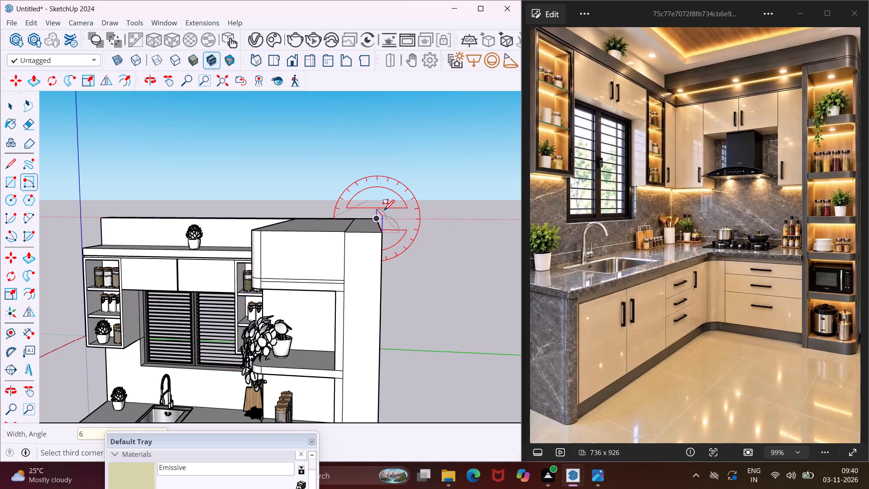
pyautogui.hotkey('shift', '"')
pyautogui.press('Return')
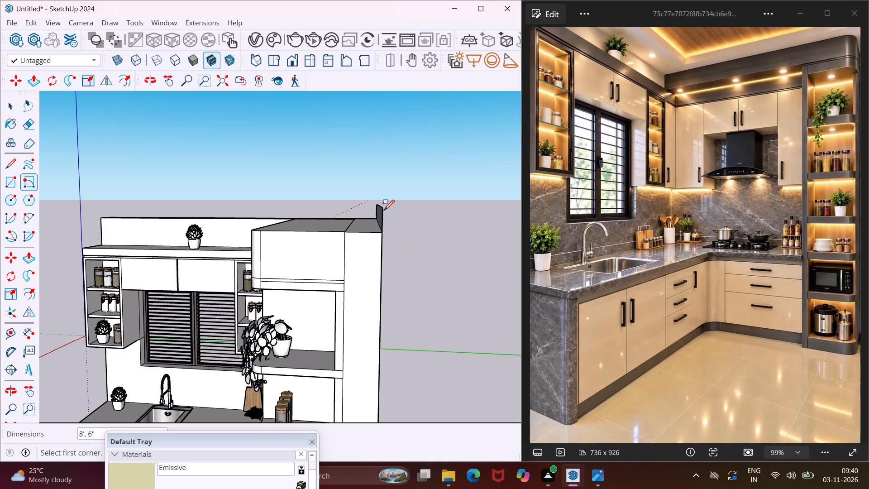
pyautogui.press('Escape')
pyautogui.press('space')
# Push/pull the upright rectangle 10' across the kitchen to the window wall's outer end to form a ceiling slab.
pyautogui.moveTo(379, 211); pyautogui.dragTo(447, 271, button='middle')
pyautogui.click(436, 261)
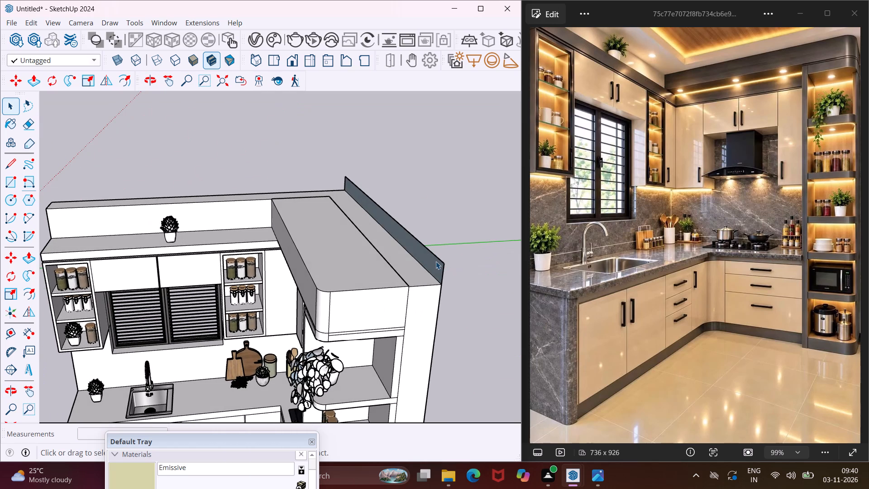
pyautogui.press('p')
pyautogui.click(436, 261)
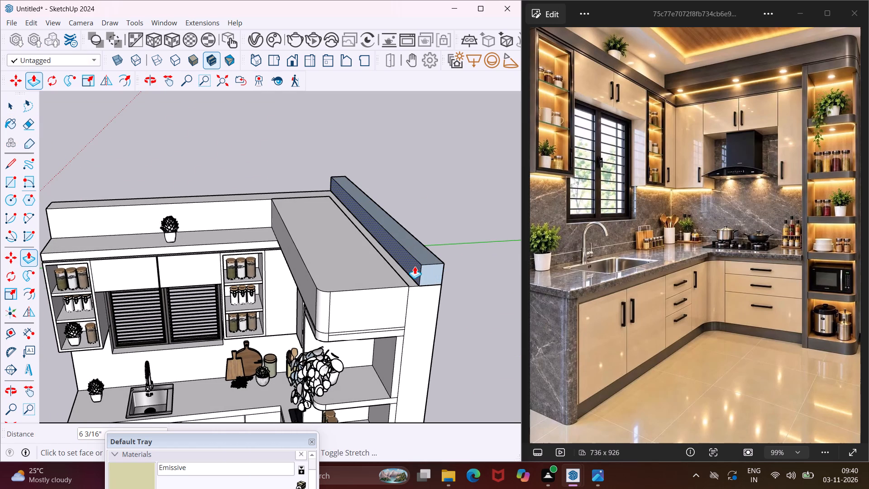
pyautogui.scroll(-5, 207, 291)
pyautogui.moveTo(184, 283); pyautogui.dragTo(310, 255, button='middle')
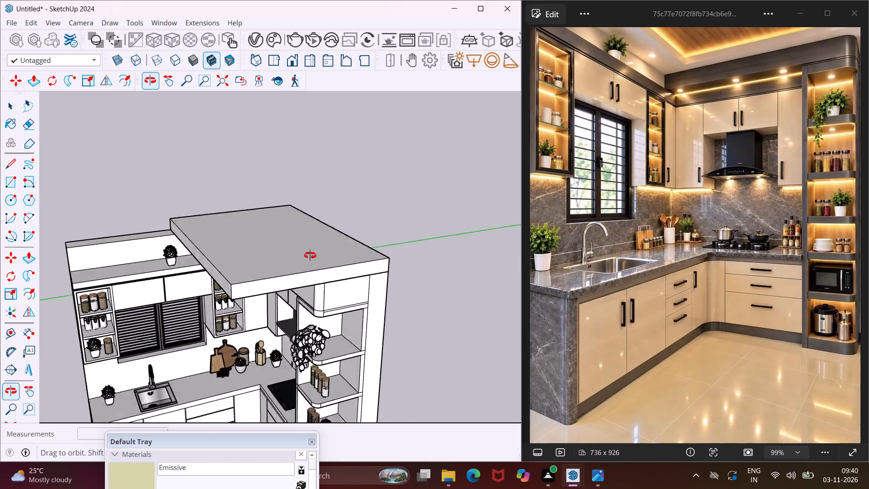
pyautogui.moveTo(310, 255); pyautogui.dragTo(453, 209, button='middle')
pyautogui.click(145, 323)
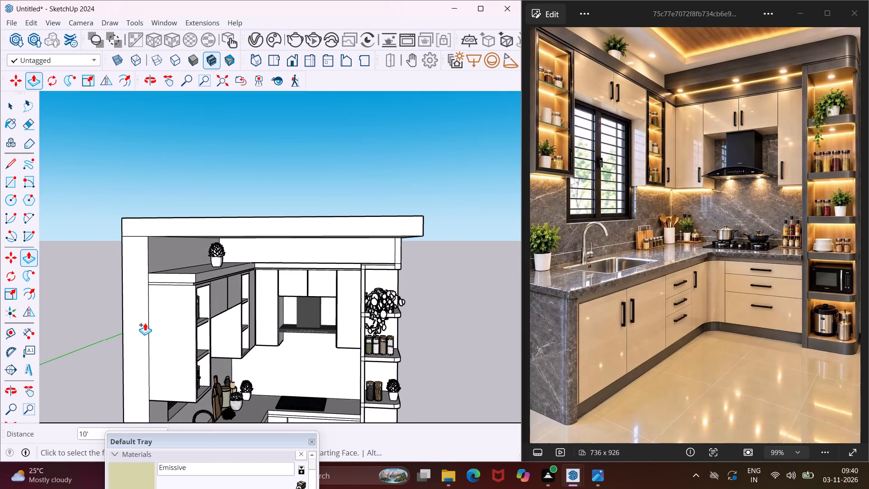
pyautogui.press('Escape')
pyautogui.press('space')
# Offset the outline of the ceiling slab's underside inward by about 1' 2".
pyautogui.moveTo(281, 233); pyautogui.dragTo(248, 166, button='middle')
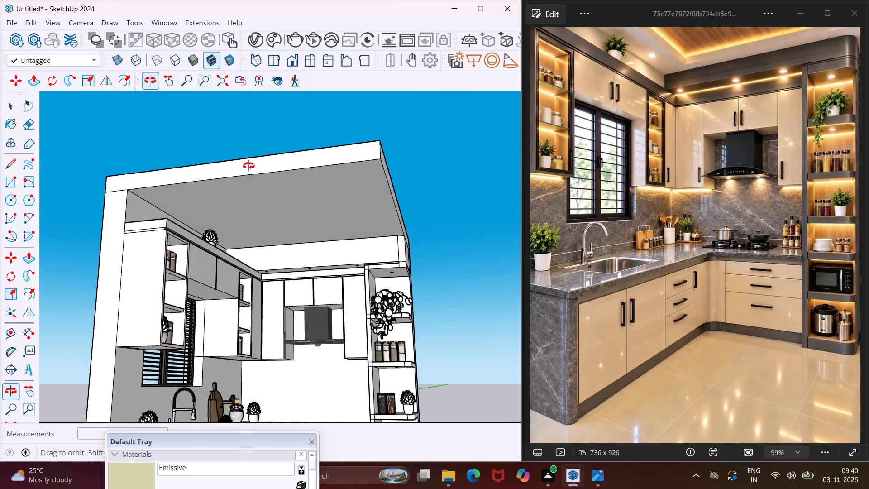
pyautogui.moveTo(248, 166); pyautogui.dragTo(248, 157, button='middle')
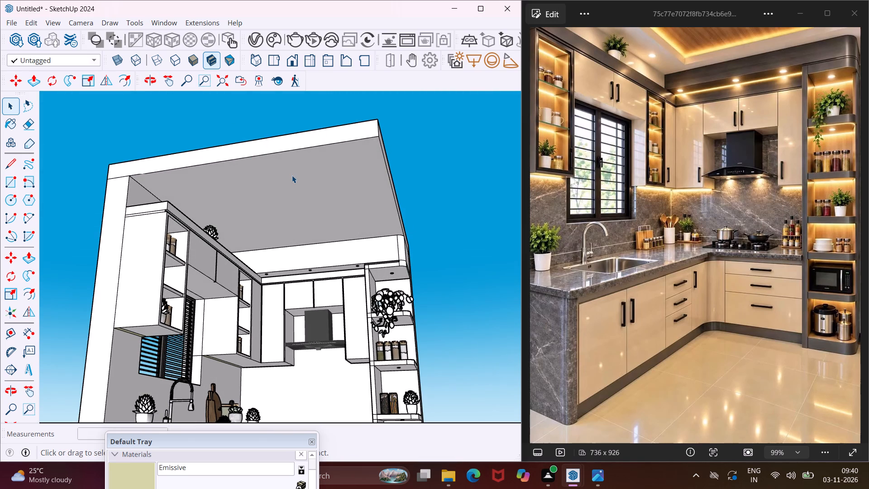
pyautogui.click(292, 175)
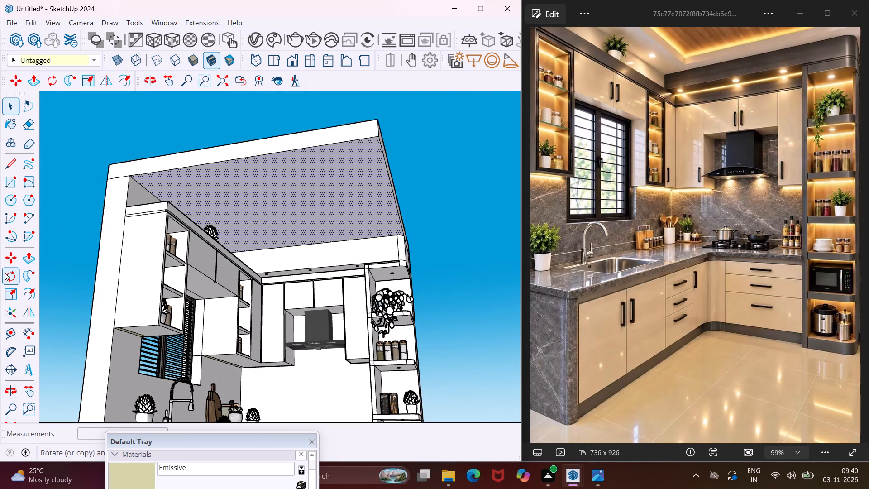
pyautogui.click(27, 288)
pyautogui.click(234, 160)
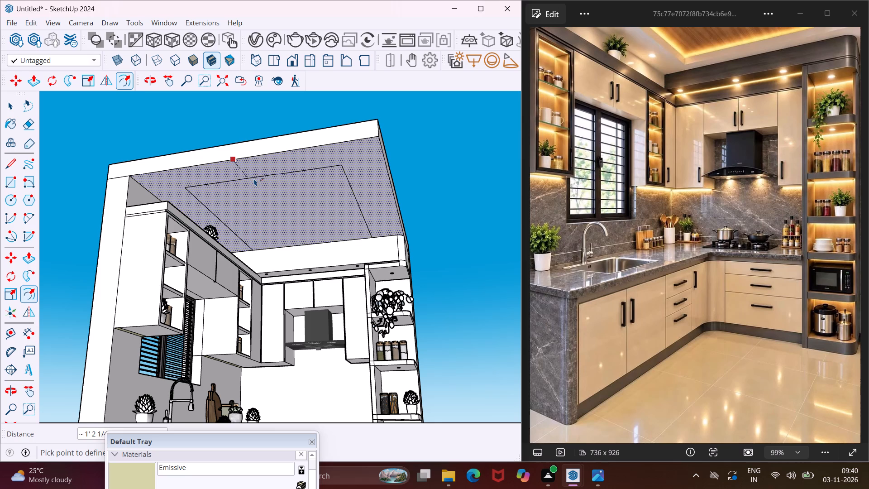
pyautogui.click(254, 178)
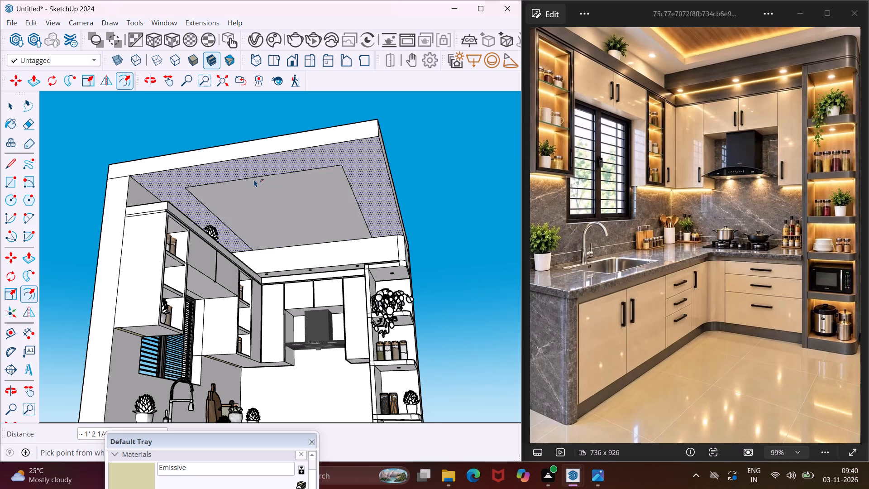
pyautogui.press('Escape')
pyautogui.press('space')
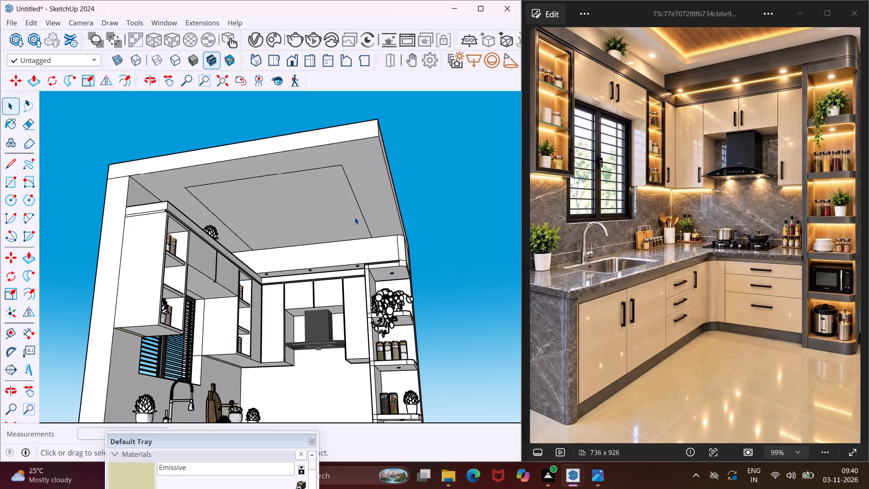
# Draw a line about 4' 10" long where the ceiling meets the hob-wall bulkhead, joining the ends of the offset outline.
pyautogui.moveTo(354, 217); pyautogui.dragTo(276, 227, button='middle')
pyautogui.scroll(4, 345, 234)
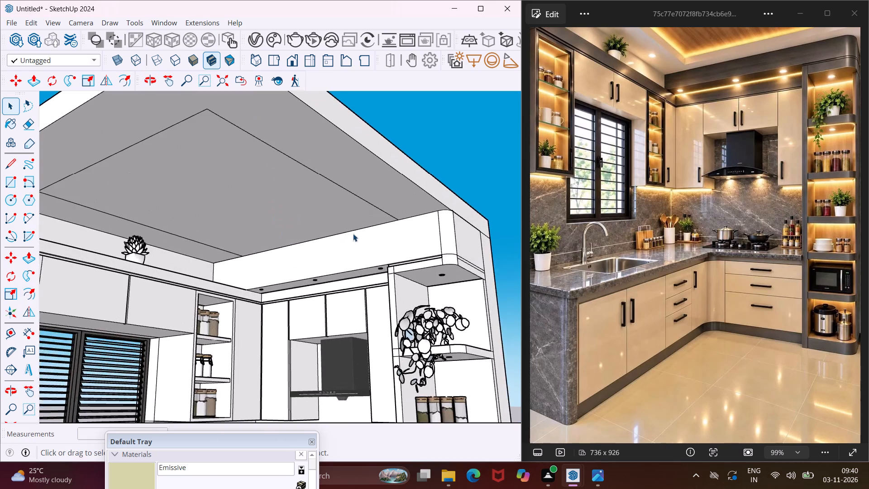
pyautogui.scroll(6, 363, 232)
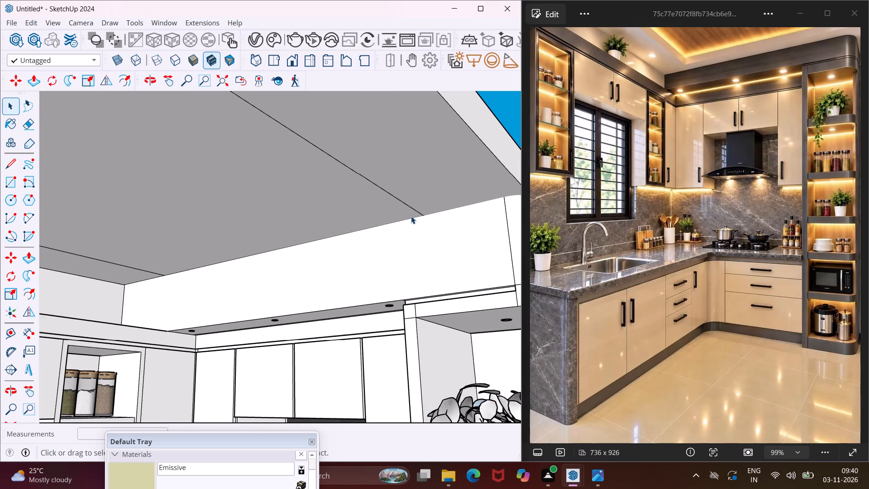
pyautogui.click(14, 156)
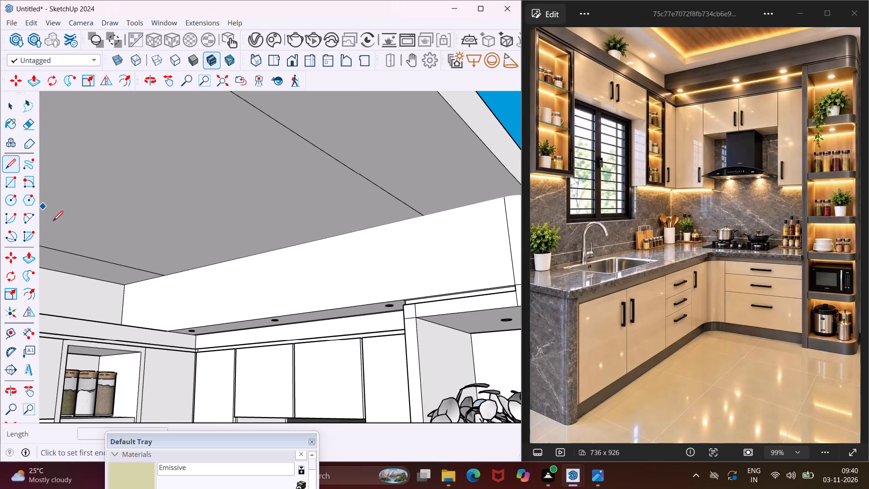
pyautogui.click(162, 275)
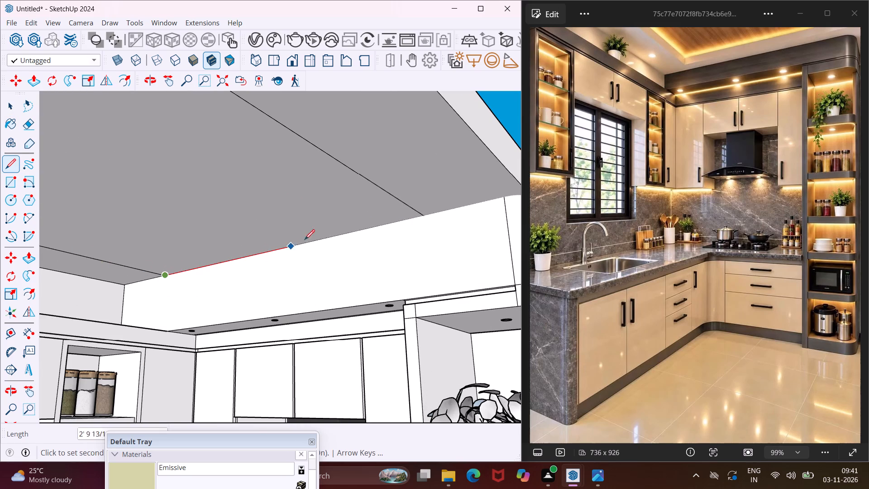
pyautogui.click(420, 219)
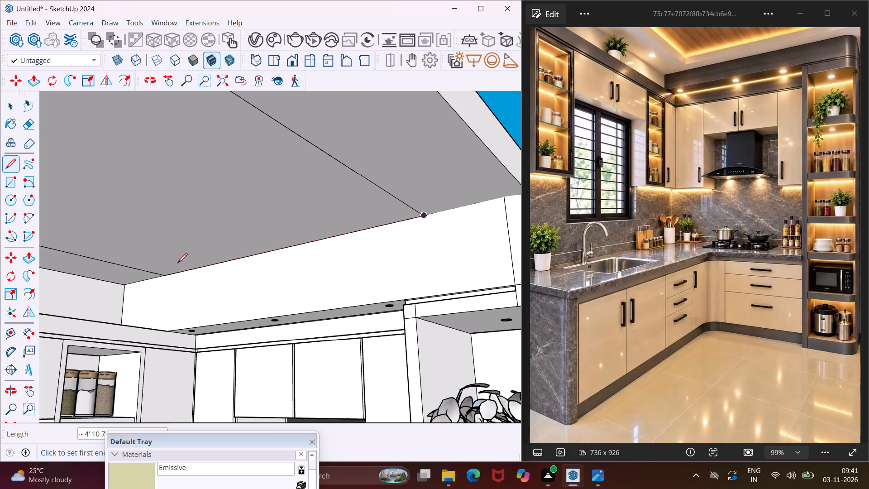
pyautogui.press('Escape')
pyautogui.press('space')
# Move the new ceiling line 6" away from the hob-wall bulkhead along the offset outline to close the inner rectangle.
pyautogui.click(231, 238)
pyautogui.scroll(3, 391, 225)
pyautogui.scroll(2, 441, 209)
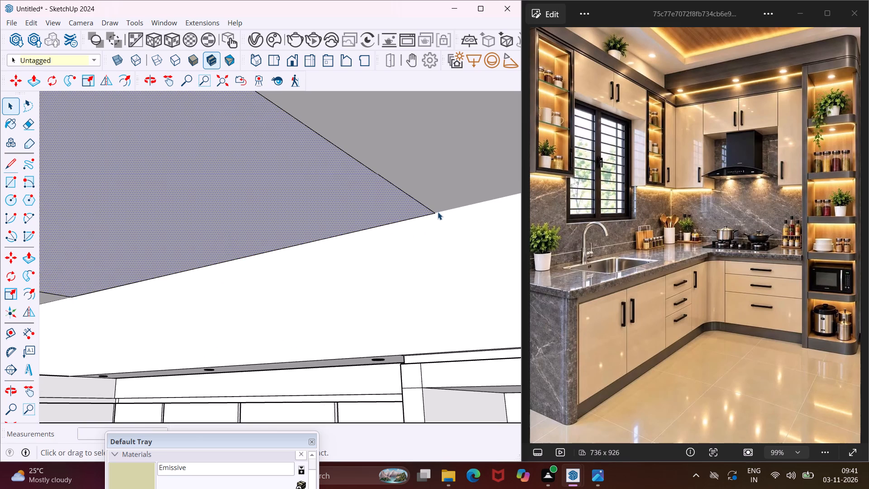
pyautogui.click(433, 216)
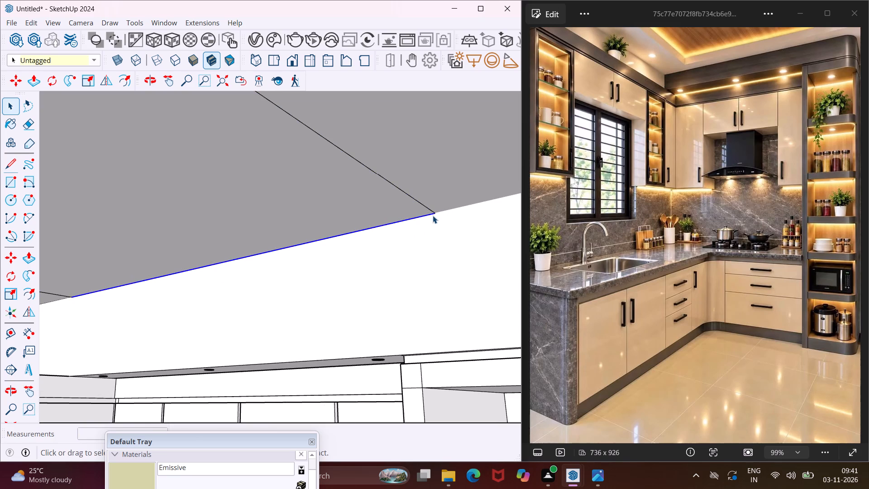
pyautogui.press('m')
pyautogui.scroll(3, 432, 214)
pyautogui.click(434, 213)
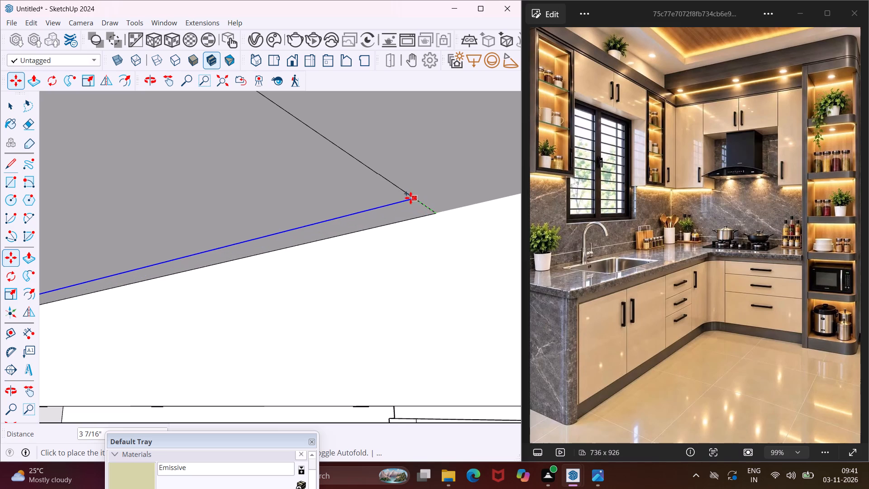
pyautogui.scroll(-13, 404, 190)
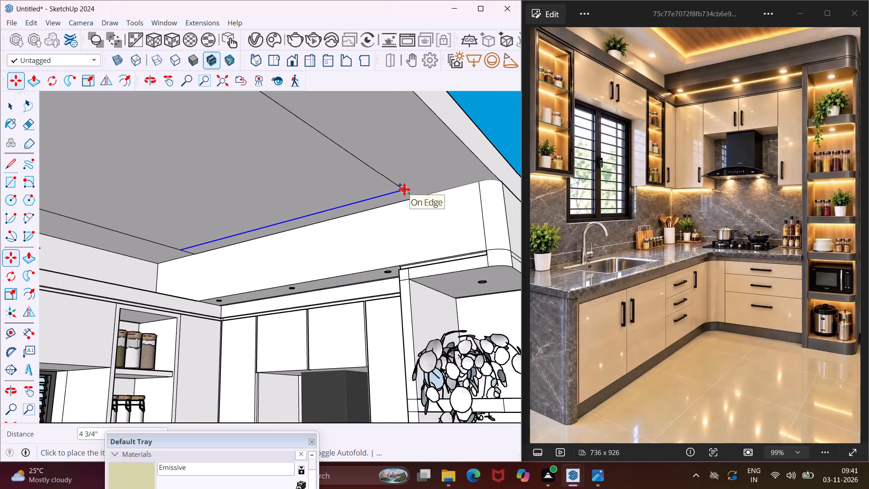
pyautogui.scroll(-1, 404, 189)
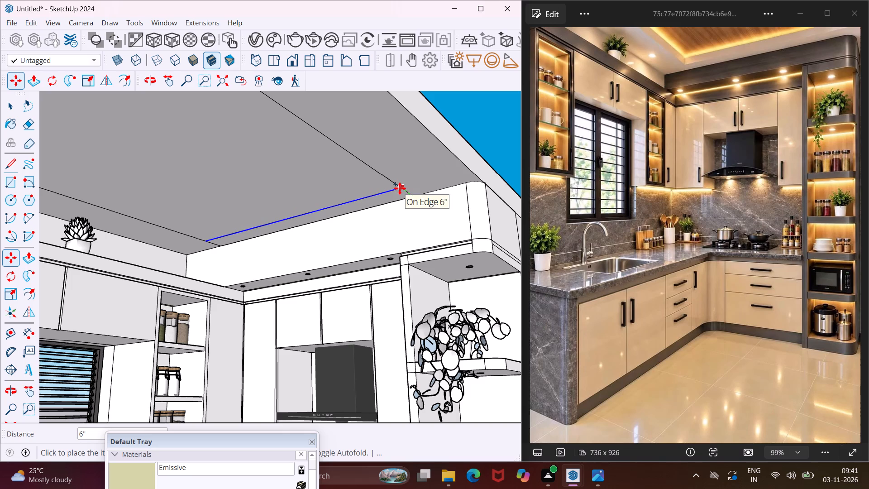
pyautogui.click(400, 188)
pyautogui.press('Escape')
pyautogui.press('space')
pyautogui.scroll(-4, 319, 186)
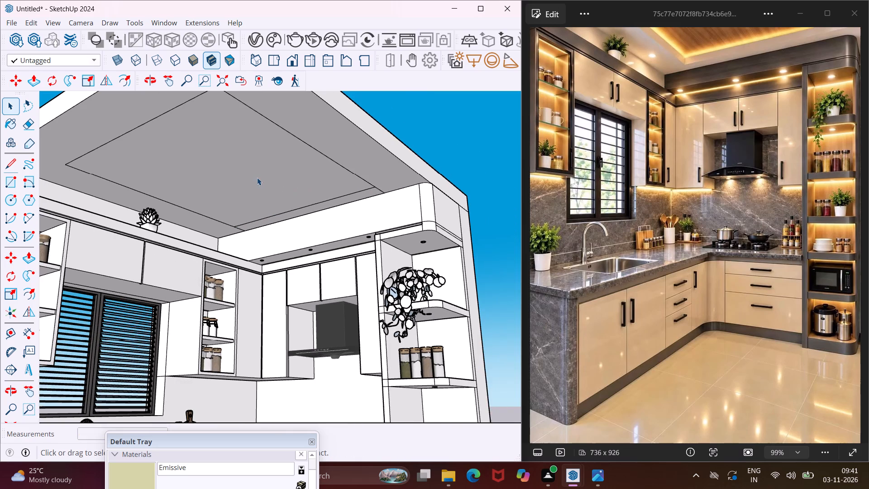
# Erase the two leftover offset line stubs between the ceiling's inner rectangle and the hob-wall bulkhead.
pyautogui.moveTo(257, 177); pyautogui.dragTo(302, 188, button='middle')
pyautogui.scroll(2, 350, 194)
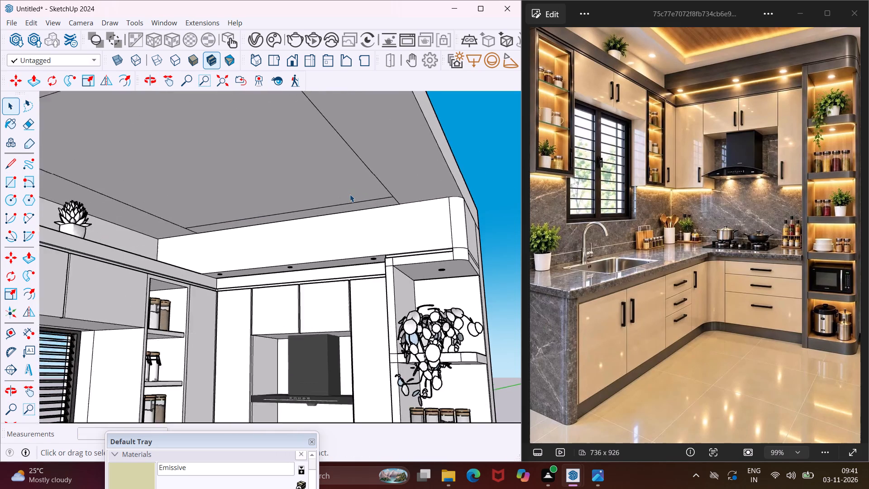
pyautogui.scroll(5, 350, 194)
pyautogui.press('e')
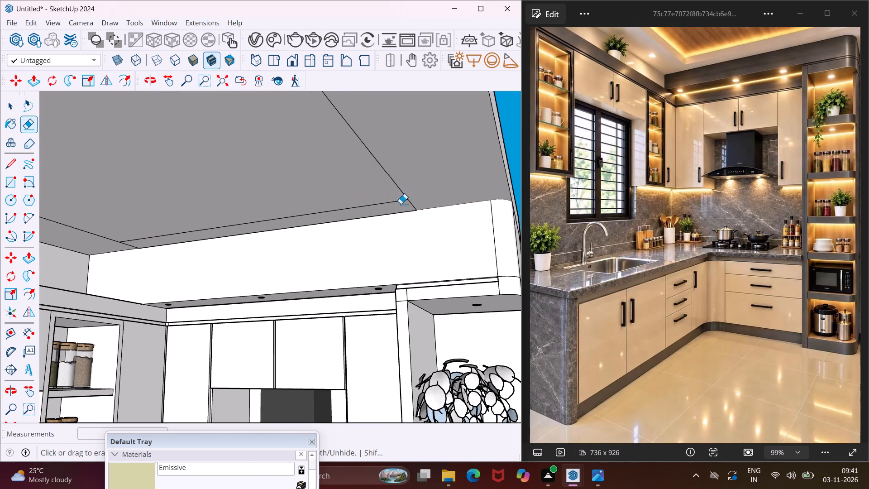
pyautogui.scroll(4, 401, 204)
pyautogui.click(415, 205)
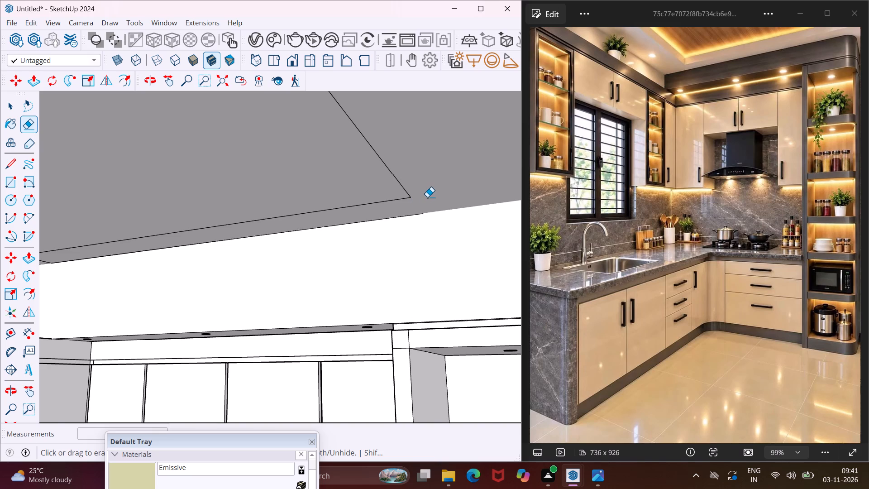
pyautogui.scroll(-6, 427, 196)
pyautogui.scroll(8, 165, 243)
pyautogui.click(158, 234)
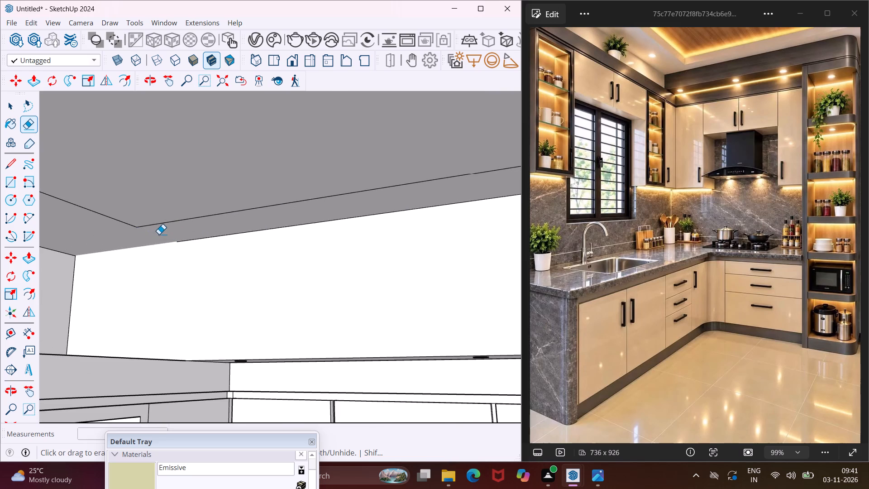
pyautogui.scroll(-11, 157, 234)
pyautogui.press('Escape')
pyautogui.press('space')
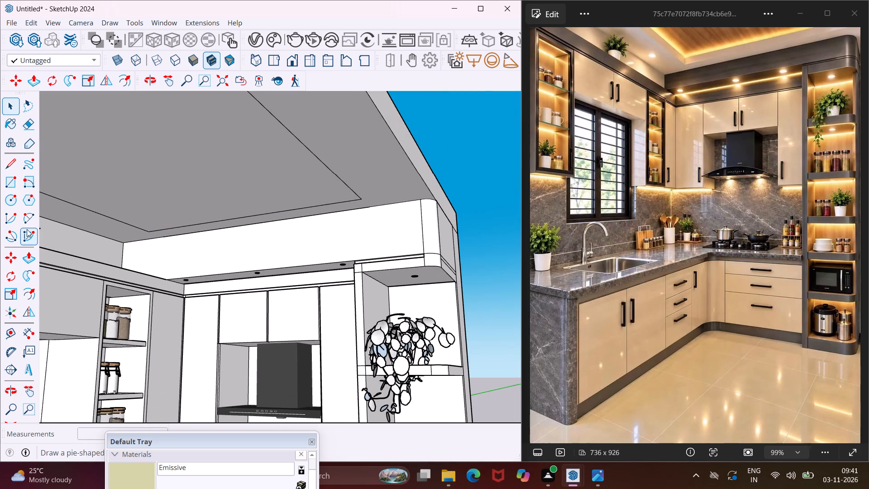
# Redraw the missing ceiling edges along the hob-wall bulkhead at both ends, the one towards the rounded corner about 11 3/8" long.
pyautogui.click(13, 168)
pyautogui.scroll(4, 95, 238)
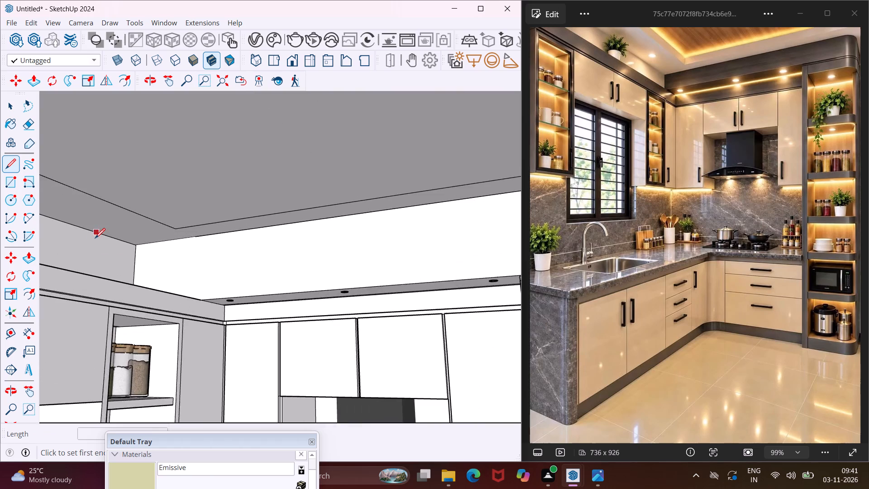
pyautogui.scroll(4, 110, 255)
pyautogui.click(237, 228)
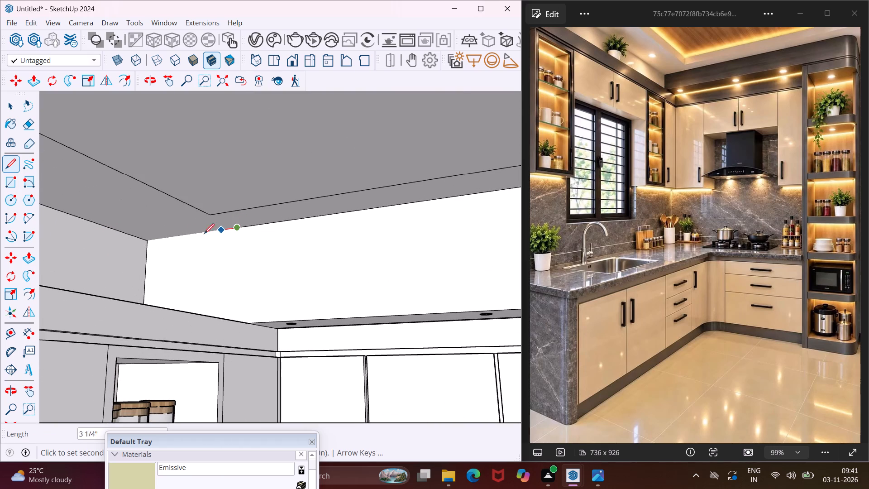
pyautogui.click(145, 243)
pyautogui.scroll(-5, 138, 241)
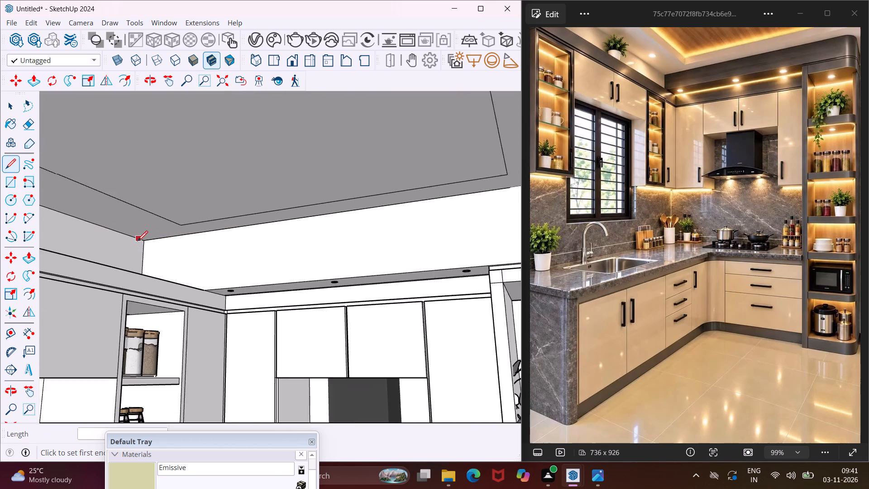
pyautogui.scroll(-5, 138, 241)
pyautogui.scroll(6, 356, 211)
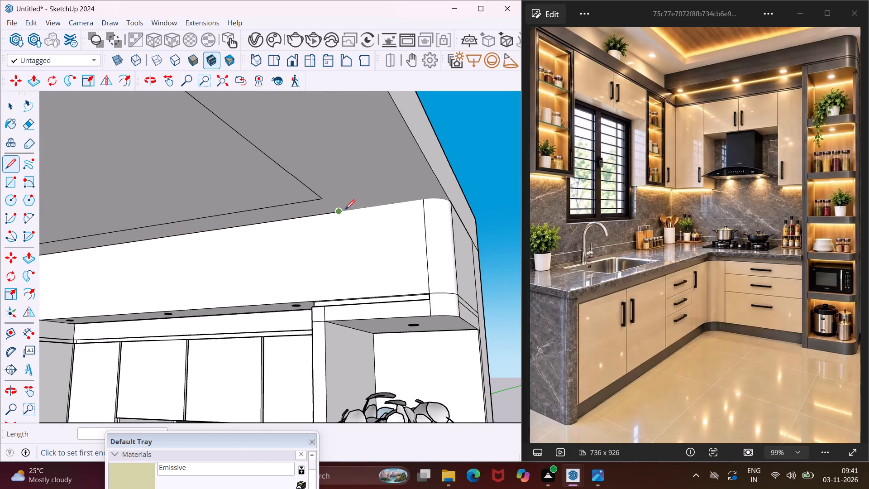
pyautogui.scroll(3, 345, 210)
pyautogui.click(338, 211)
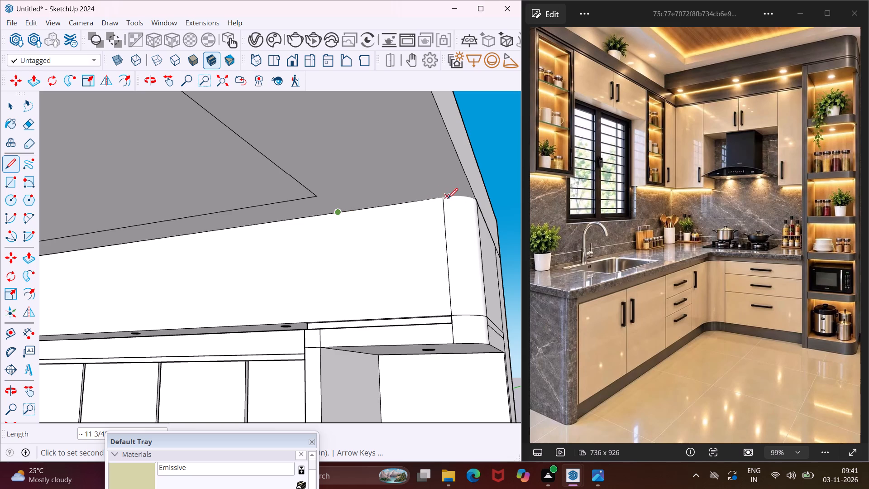
pyautogui.click(445, 198)
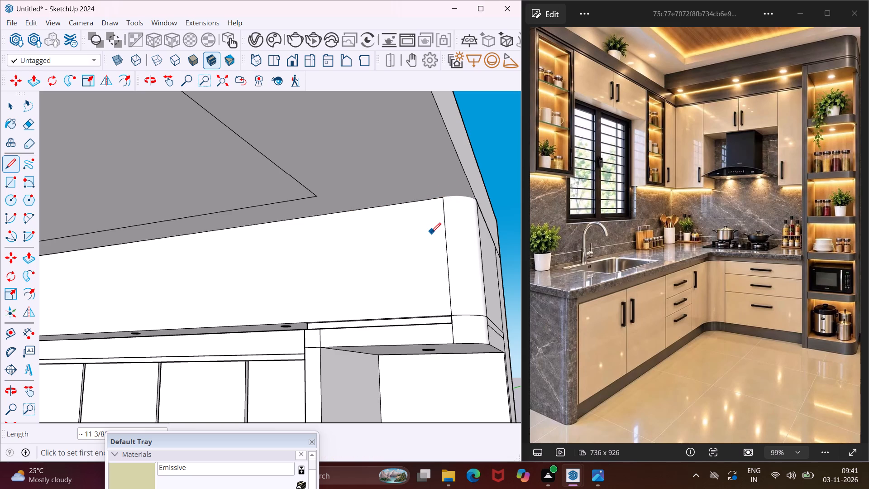
pyautogui.press('Escape')
pyautogui.press('space')
# Push/pull the ceiling's inner rectangle 4" up into the slab to form a recessed panel.
pyautogui.scroll(-5, 290, 218)
pyautogui.scroll(-5, 235, 205)
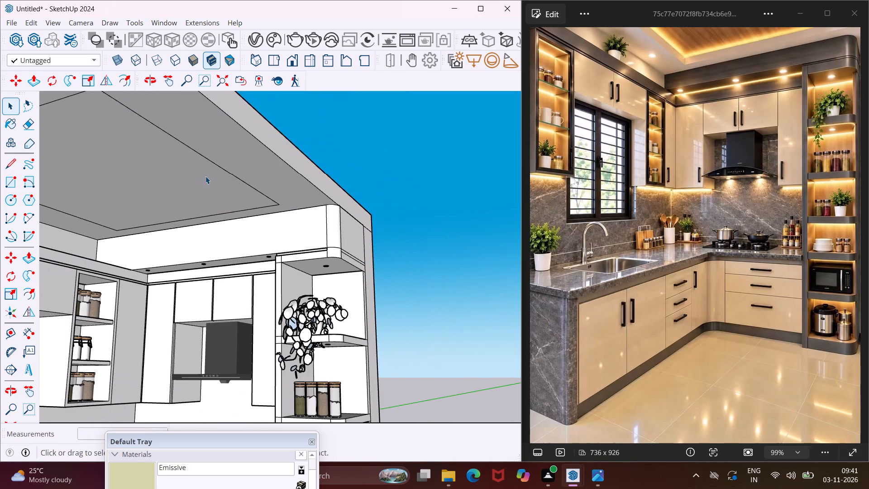
pyautogui.moveTo(205, 176); pyautogui.dragTo(287, 185, button='middle')
pyautogui.click(268, 181)
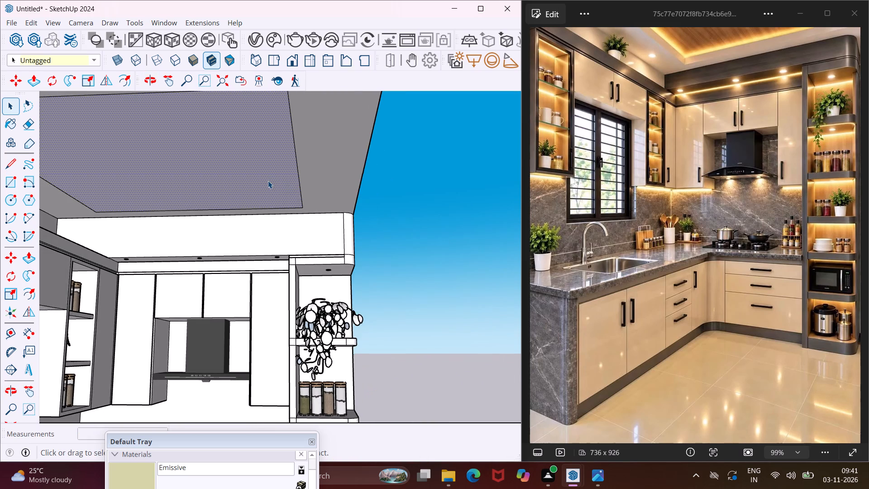
pyautogui.press('p')
pyautogui.click(268, 181)
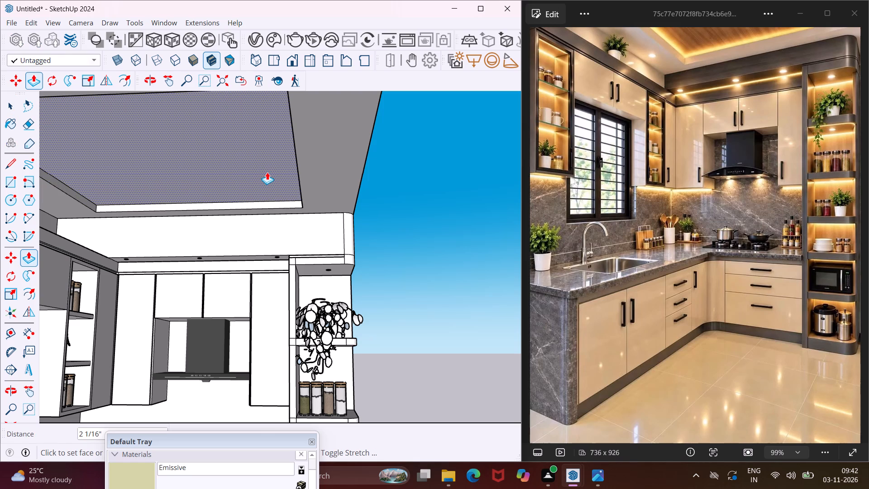
pyautogui.press('4')
pyautogui.hotkey('shift', '"')
pyautogui.press('Return')
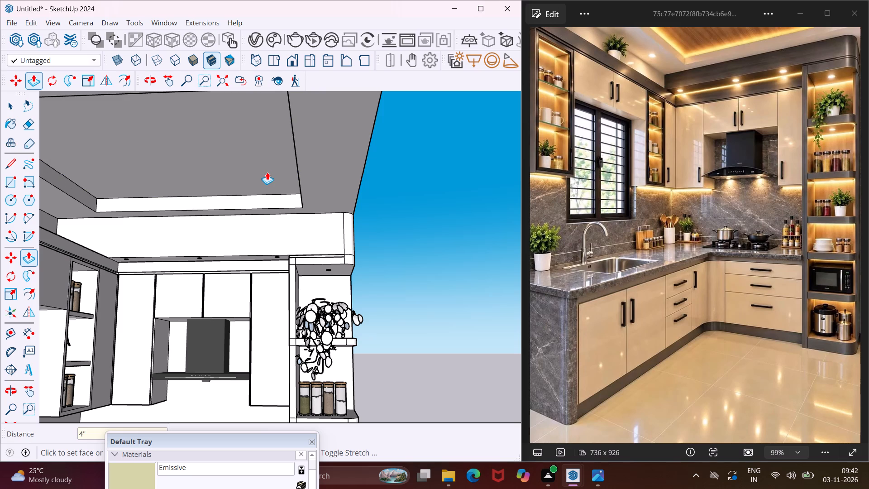
# Push/pull the ceiling's border face 3" as a new face, dividing the recess walls into a lower band and a narrow upper strip.
pyautogui.click(311, 196)
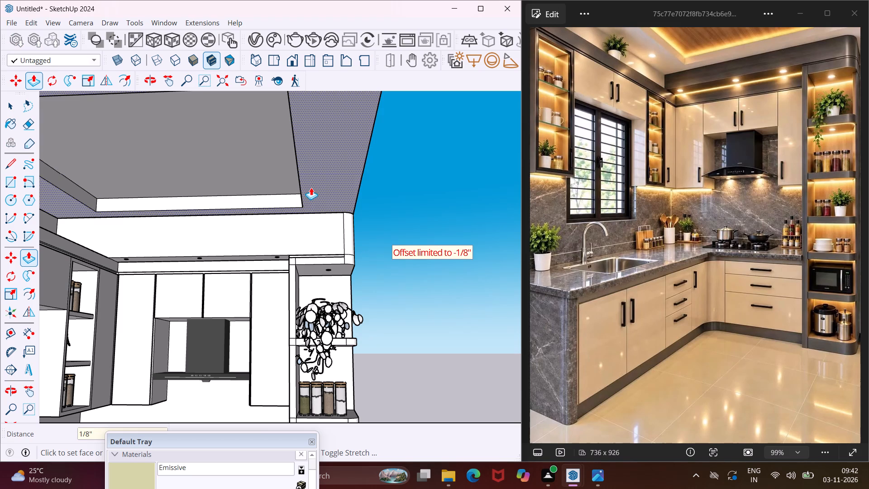
pyautogui.write('3"')
pyautogui.press('Return')
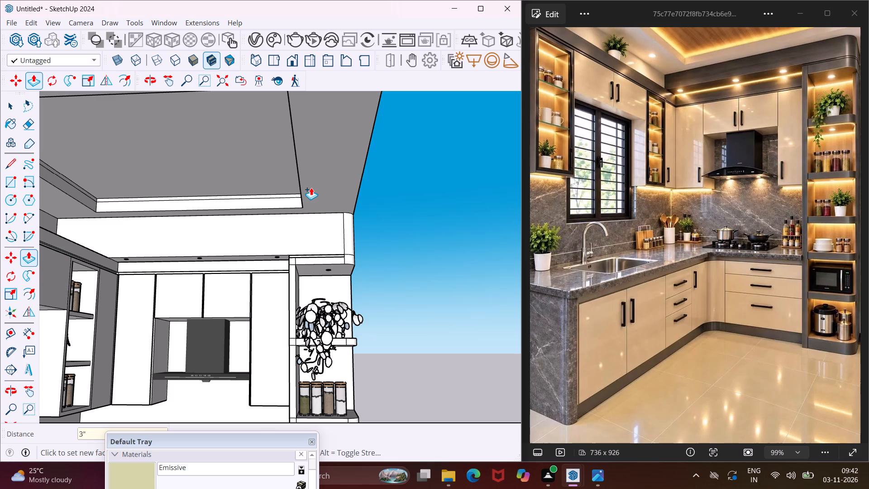
pyautogui.press('Escape')
pyautogui.press('space')
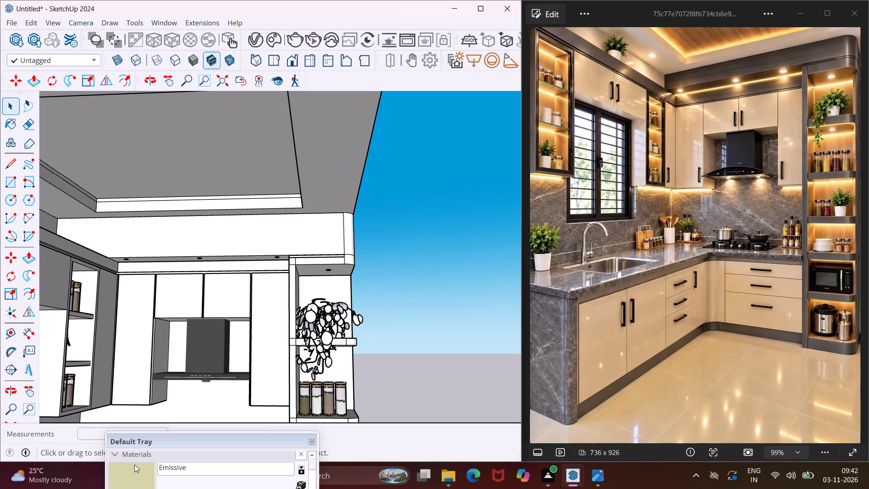
# Paint the recess's narrow upper strip with the Emissive material on the hob-wall and window-wall sides.
pyautogui.click(138, 470)
pyautogui.scroll(6, 178, 211)
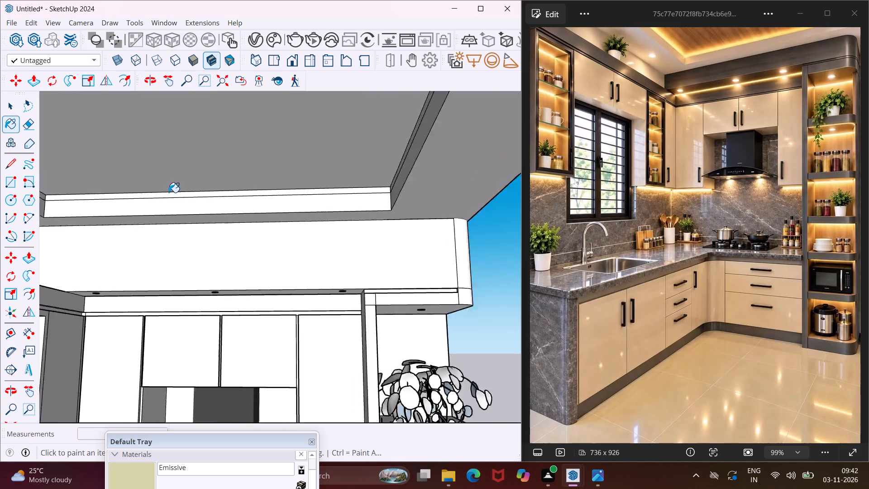
pyautogui.scroll(9, 169, 192)
pyautogui.click(175, 198)
pyautogui.scroll(-6, 258, 211)
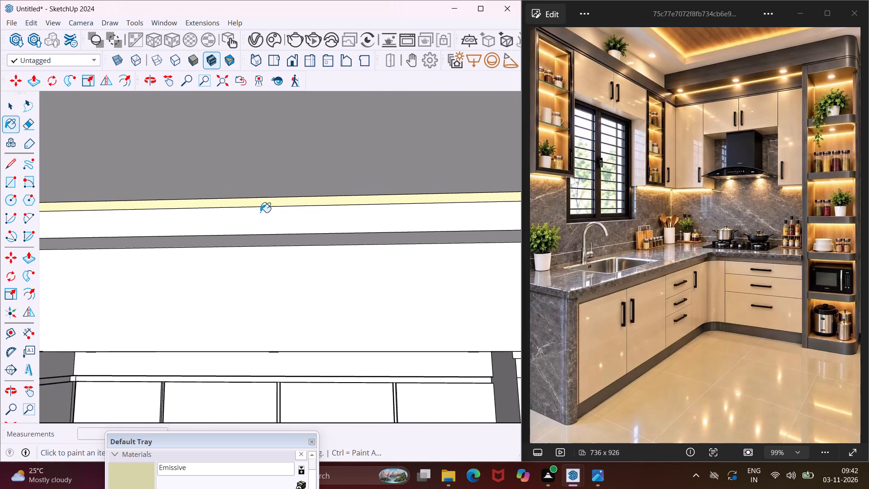
pyautogui.scroll(-6, 260, 212)
pyautogui.scroll(6, 106, 199)
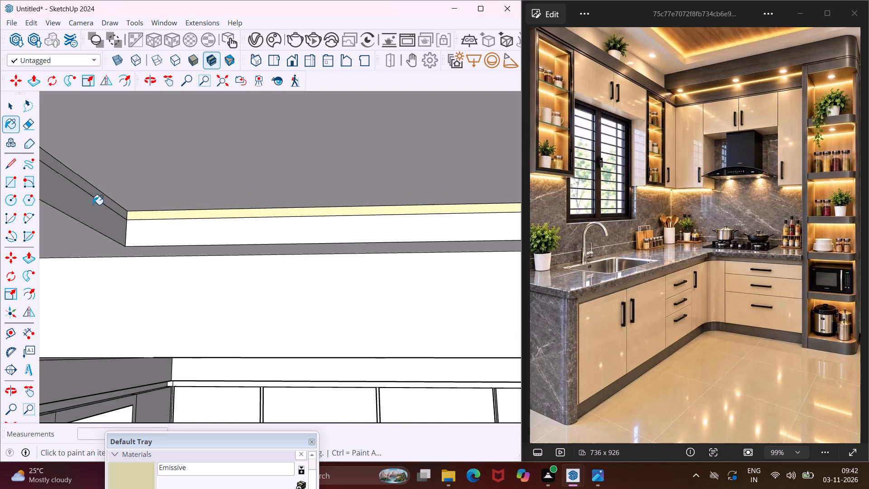
pyautogui.click(95, 193)
pyautogui.scroll(-9, 121, 228)
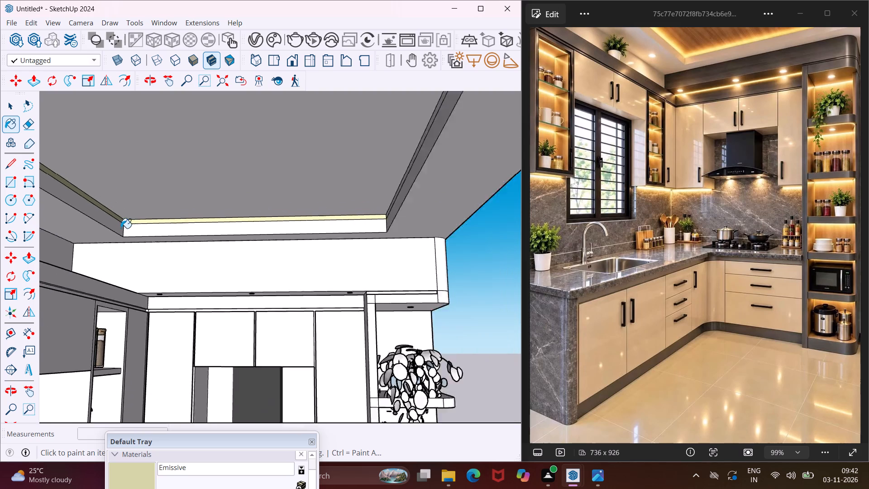
pyautogui.scroll(-4, 121, 228)
# Paint the recess's upper strip Emissive on the two remaining sides, opposite the window wall and opposite the hob wall.
pyautogui.moveTo(180, 221); pyautogui.dragTo(293, 221, button='middle')
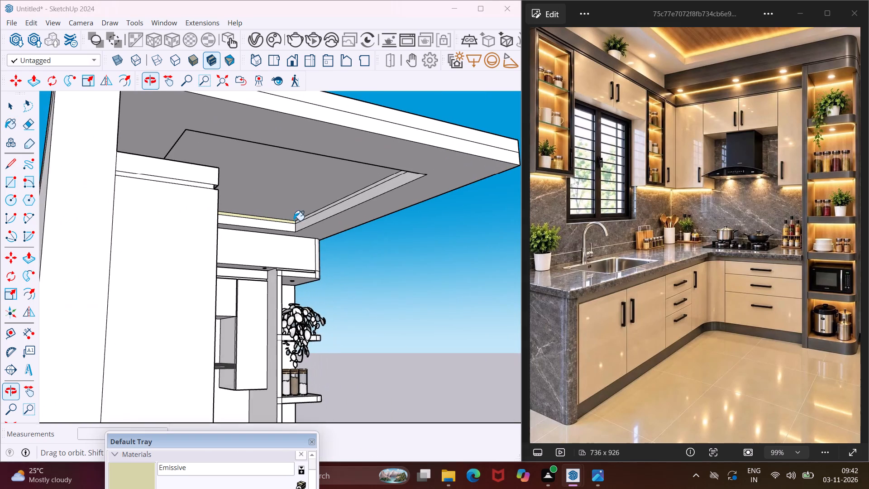
pyautogui.scroll(5, 349, 197)
pyautogui.click(355, 195)
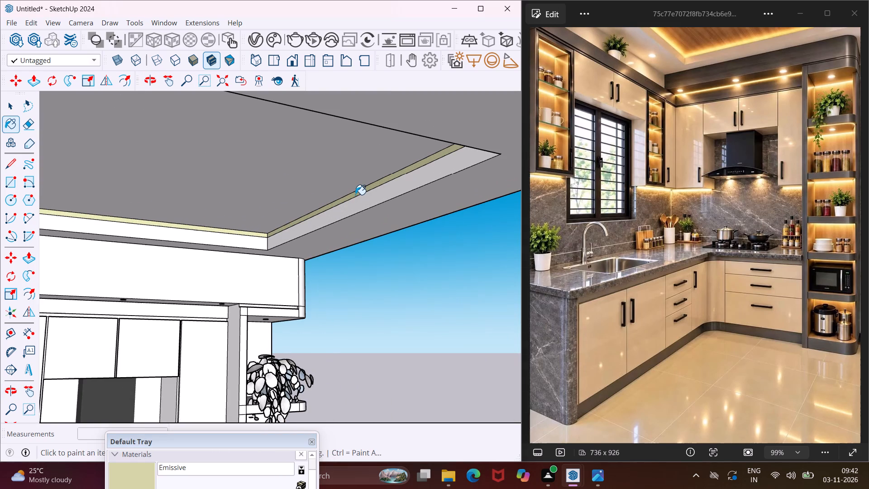
pyautogui.scroll(-13, 355, 194)
pyautogui.moveTo(362, 188); pyautogui.dragTo(0, 228, button='middle')
pyautogui.moveTo(147, 212); pyautogui.dragTo(48, 212, button='middle')
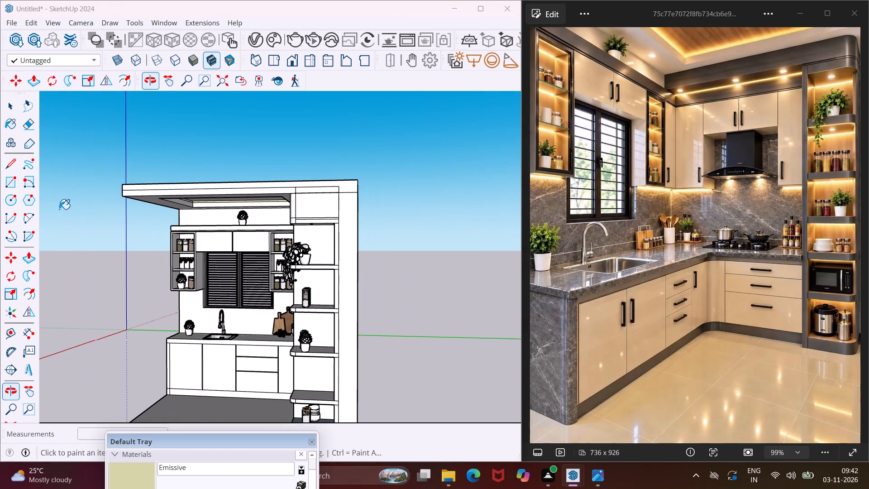
pyautogui.scroll(16, 162, 210)
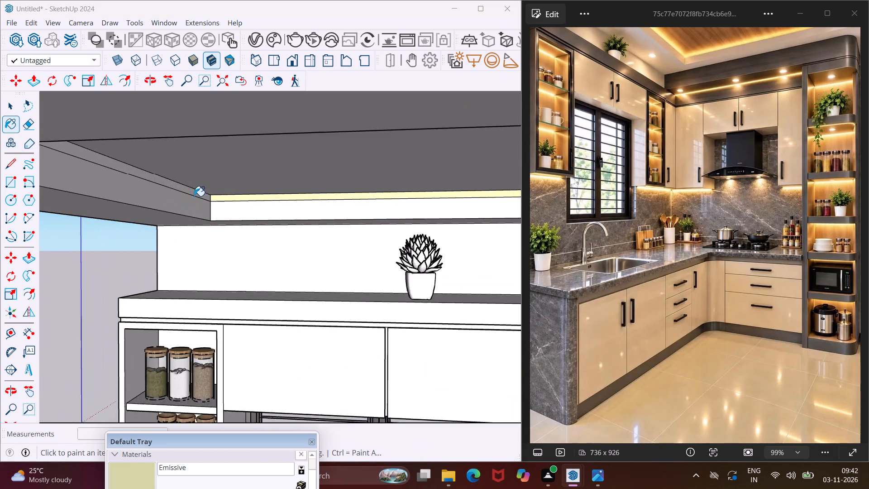
pyautogui.click(191, 192)
pyautogui.scroll(-4, 191, 192)
pyautogui.moveTo(191, 194); pyautogui.dragTo(257, 198, button='middle')
pyautogui.press('Escape')
pyautogui.press('space')
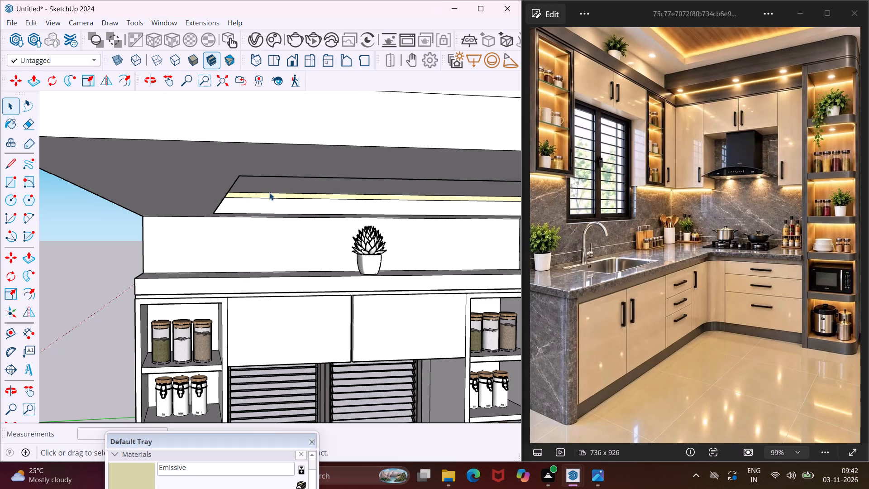
# Push/pull the Emissive strip on the recess's window-wall side 2 1/2" back into the slab.
pyautogui.scroll(12, 293, 183)
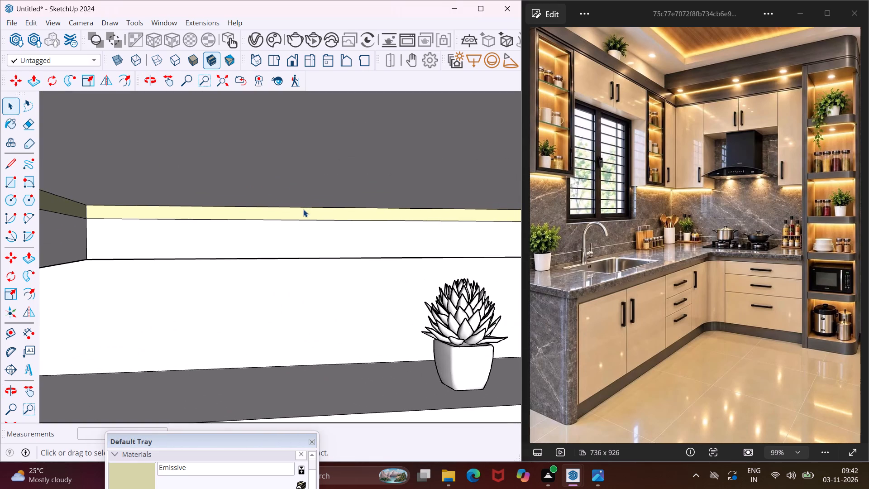
pyautogui.click(303, 212)
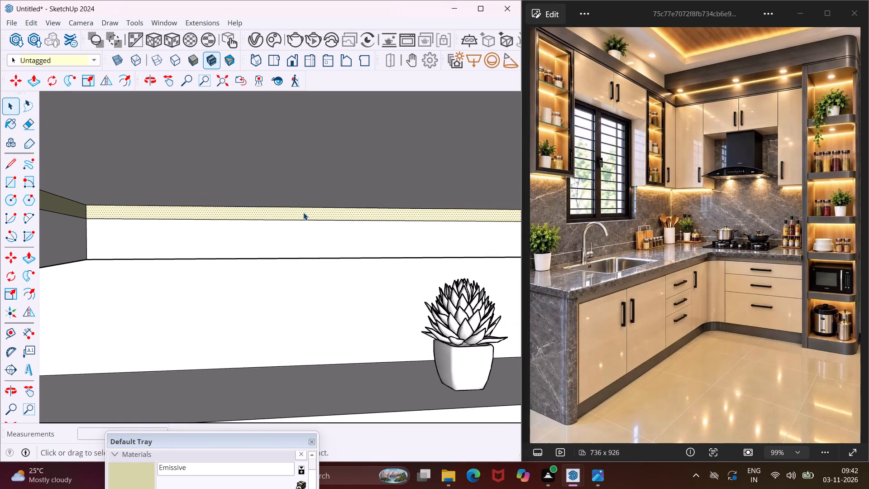
pyautogui.press('p')
pyautogui.click(303, 212)
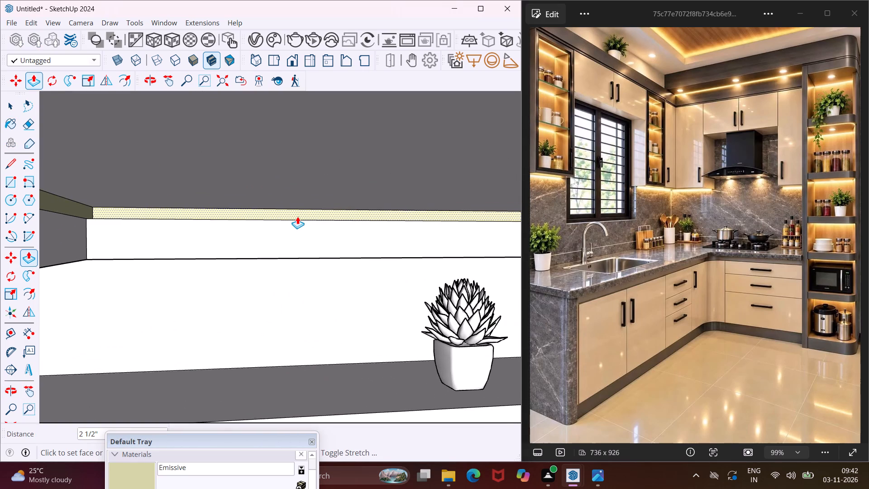
pyautogui.click(297, 216)
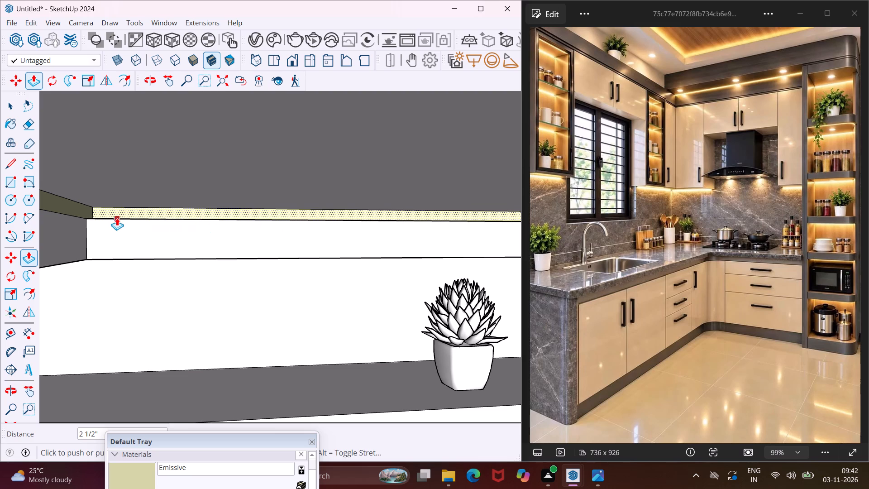
pyautogui.press('Escape')
# Push the Emissive strip on the recess side opposite the hob wall back by the same 2 1/2".
pyautogui.scroll(3, 85, 214)
pyautogui.click(84, 212)
pyautogui.click(84, 212)
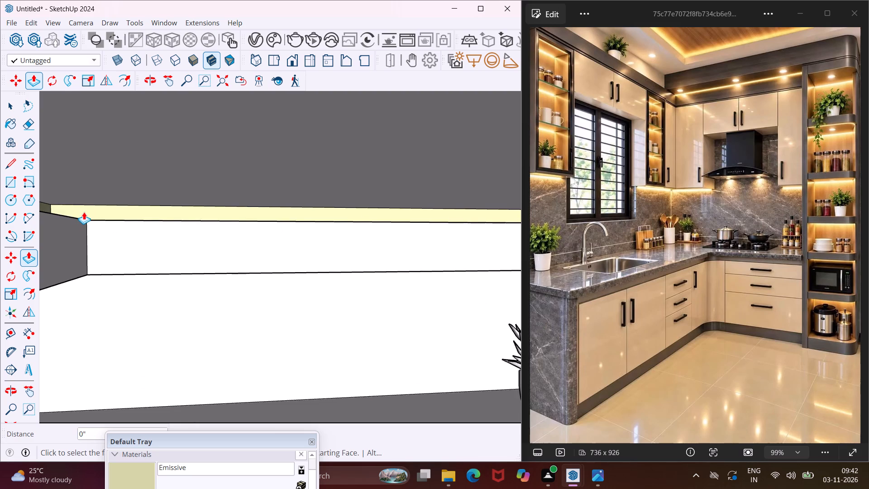
pyautogui.scroll(-10, 84, 212)
pyautogui.moveTo(87, 214); pyautogui.dragTo(149, 127, button='middle')
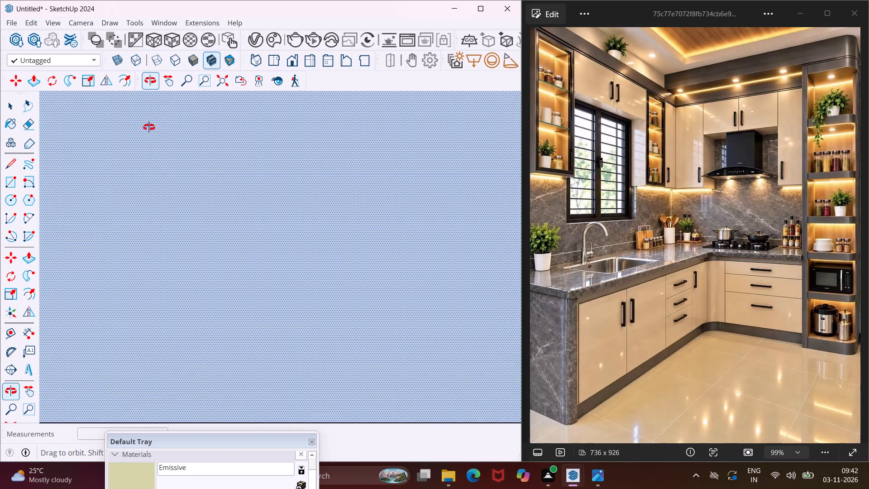
pyautogui.moveTo(149, 127); pyautogui.dragTo(186, 96, button='middle')
pyautogui.scroll(-17, 211, 172)
pyautogui.scroll(-4, 228, 221)
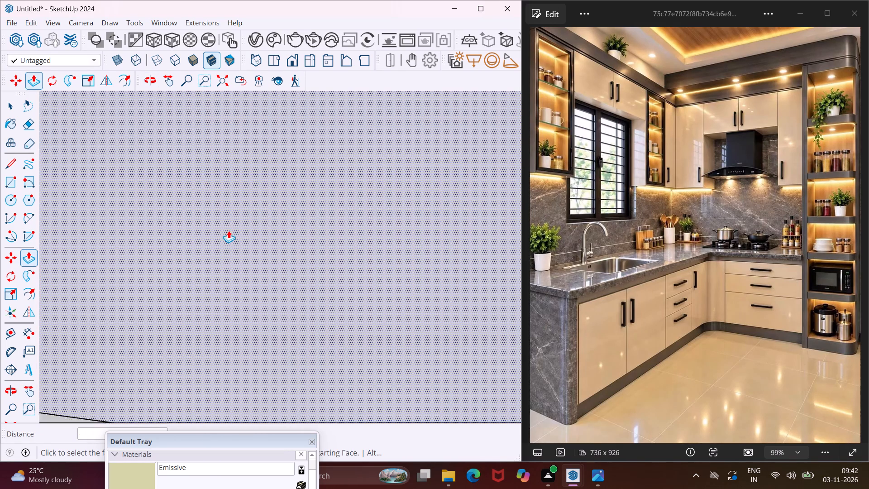
# Push the Emissive strip on the recess's hob-wall side back into the slab by the same 2 1/2".
pyautogui.scroll(-20, 229, 230)
pyautogui.scroll(-17, 229, 230)
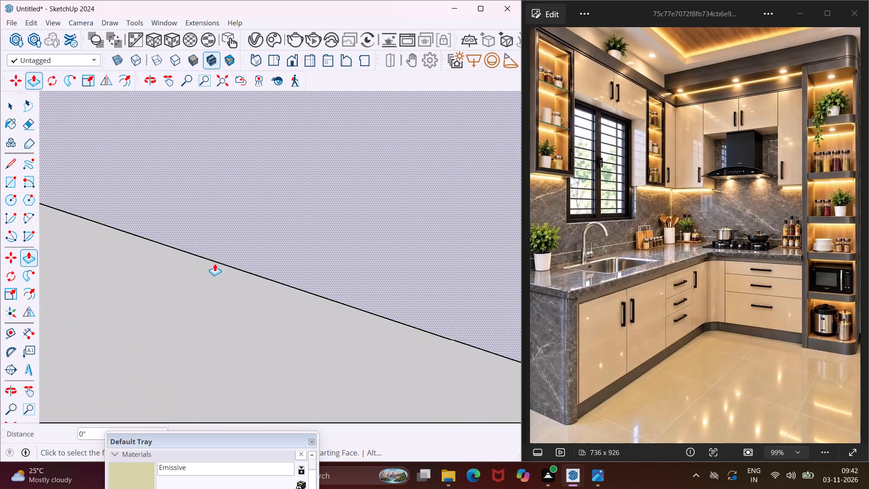
pyautogui.scroll(-20, 215, 264)
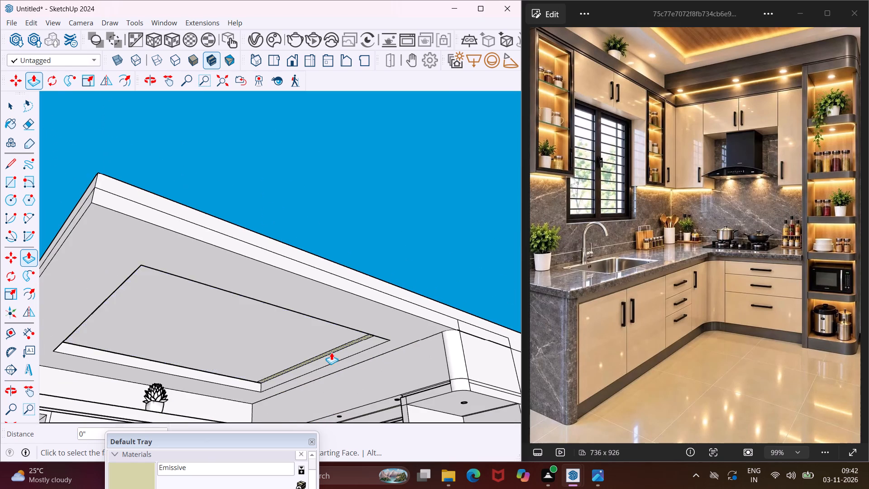
pyautogui.scroll(17, 331, 352)
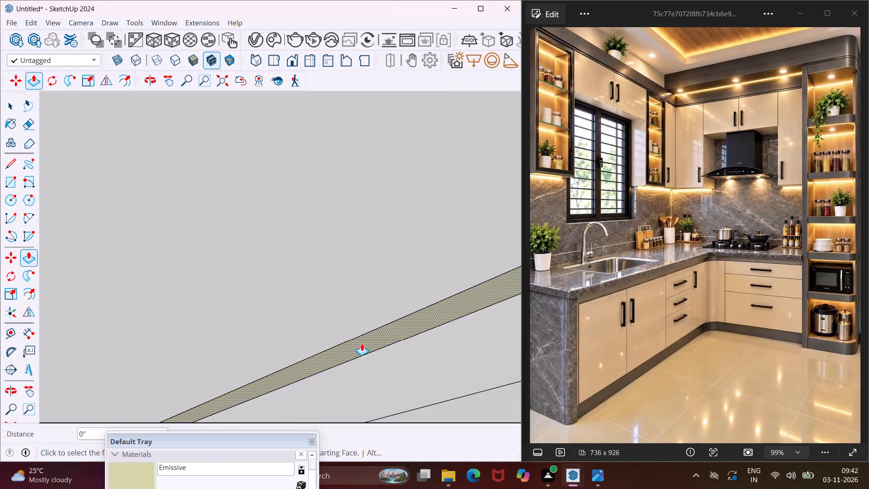
pyautogui.doubleClick(362, 343)
pyautogui.scroll(-15, 326, 345)
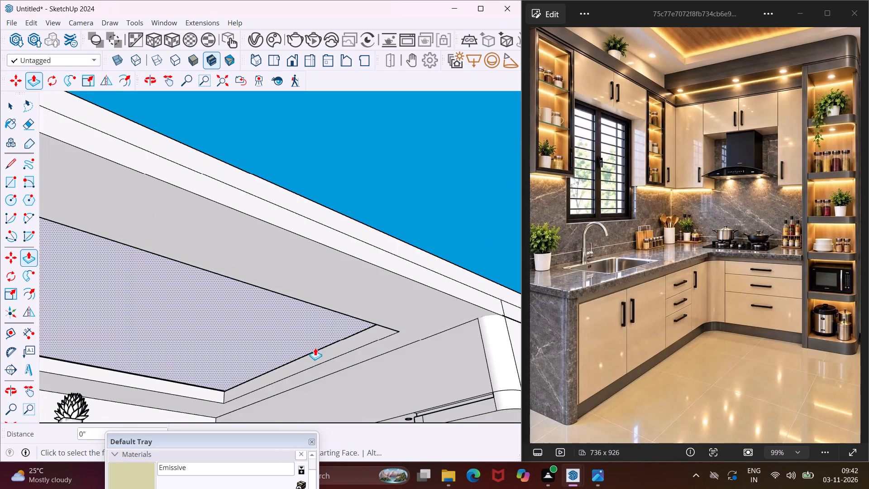
pyautogui.scroll(-5, 307, 356)
# Push the Emissive strip on the recess side opposite the window wall back by the same 2 1/2".
pyautogui.moveTo(285, 362); pyautogui.dragTo(457, 331, button='middle')
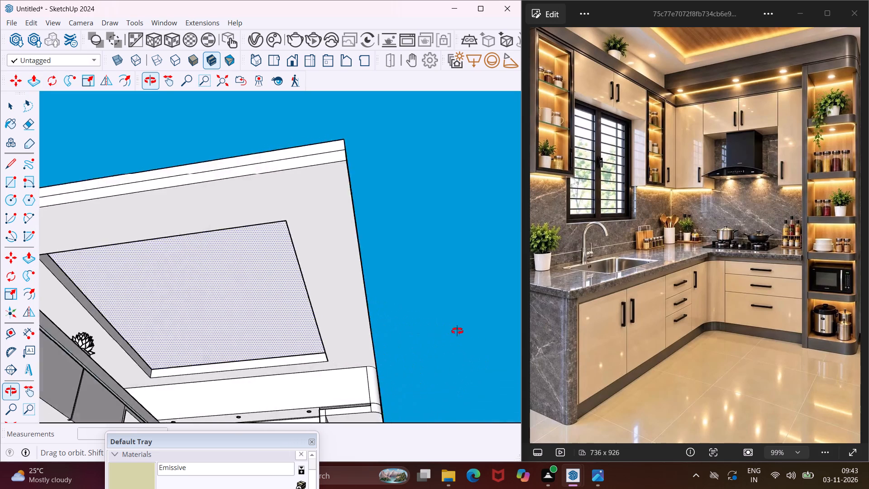
pyautogui.moveTo(457, 331); pyautogui.dragTo(571, 340, button='middle')
pyautogui.scroll(2, 385, 284)
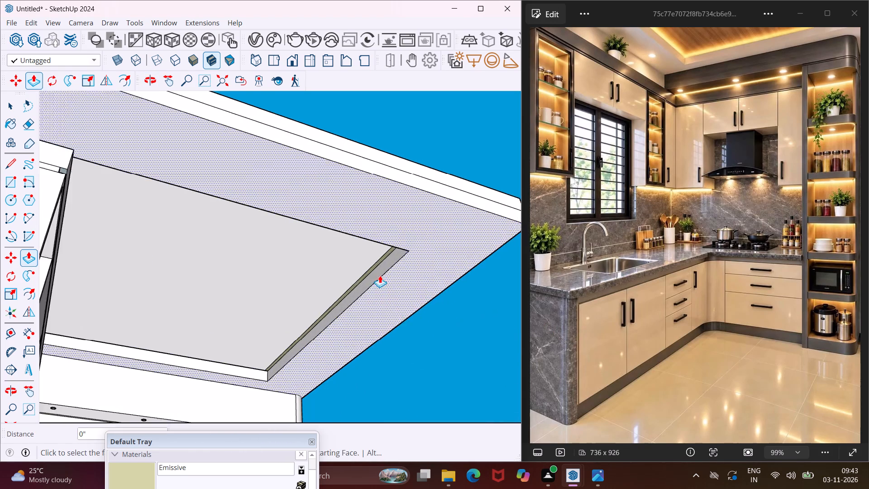
pyautogui.scroll(5, 380, 275)
pyautogui.moveTo(377, 259); pyautogui.dragTo(520, 290, button='middle')
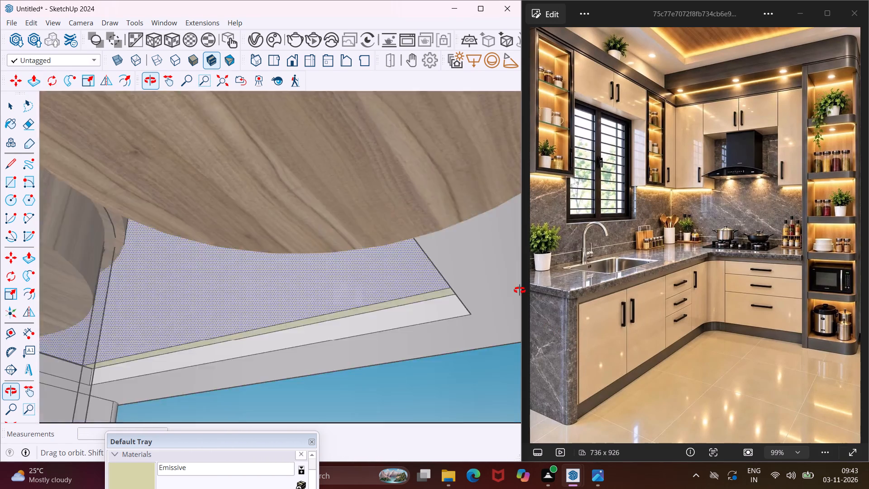
pyautogui.moveTo(520, 290); pyautogui.dragTo(523, 297, button='middle')
pyautogui.scroll(20, 439, 299)
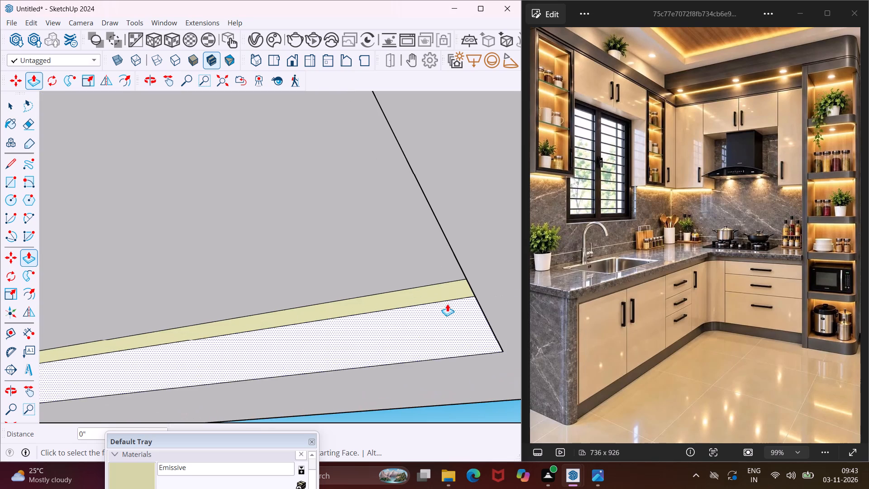
pyautogui.moveTo(432, 293); pyautogui.dragTo(570, 355, button='middle')
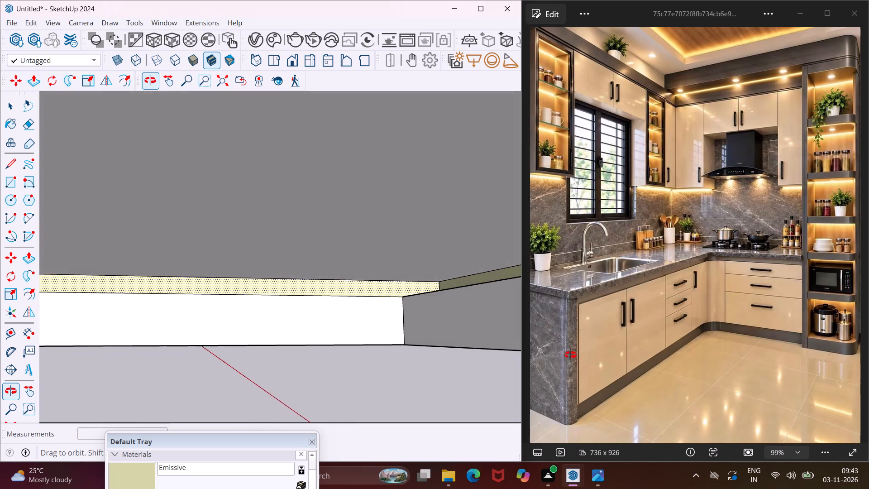
pyautogui.moveTo(570, 355); pyautogui.dragTo(569, 361, button='middle')
pyautogui.scroll(6, 404, 275)
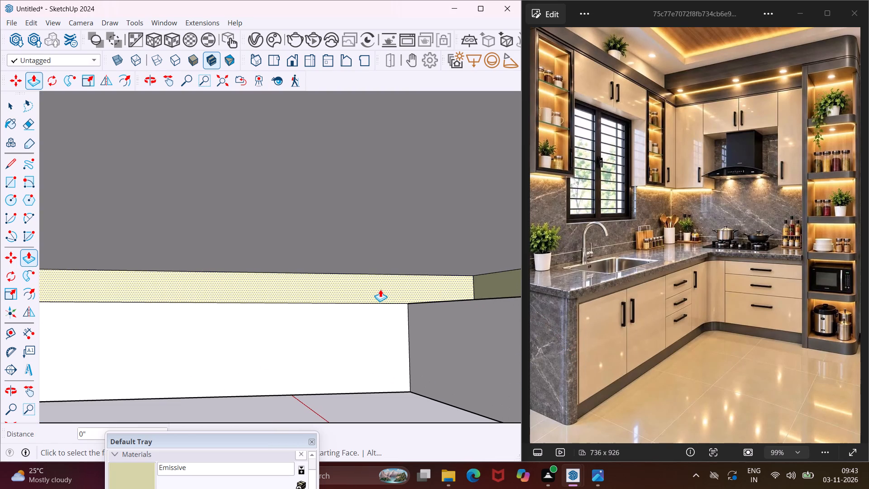
pyautogui.doubleClick(380, 289)
pyautogui.moveTo(378, 298); pyautogui.dragTo(289, 219, button='middle')
pyautogui.scroll(1, 378, 298)
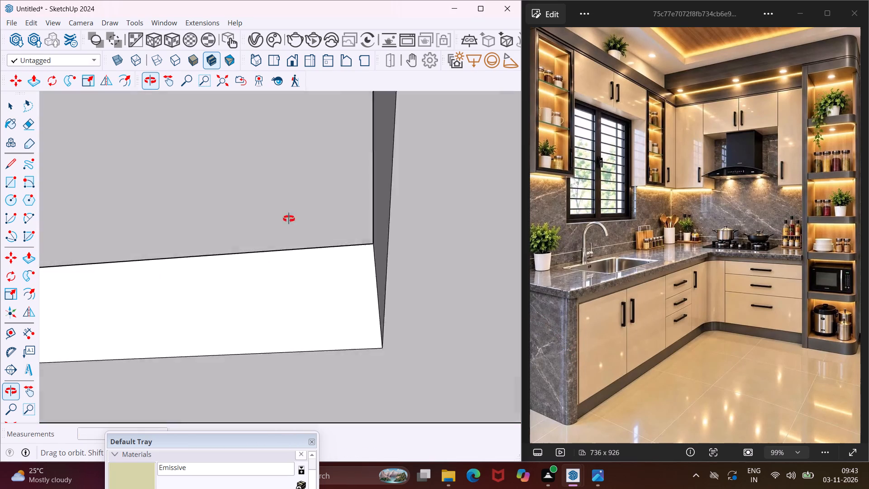
pyautogui.moveTo(289, 219); pyautogui.dragTo(165, 235, button='middle')
pyautogui.scroll(-20, 211, 257)
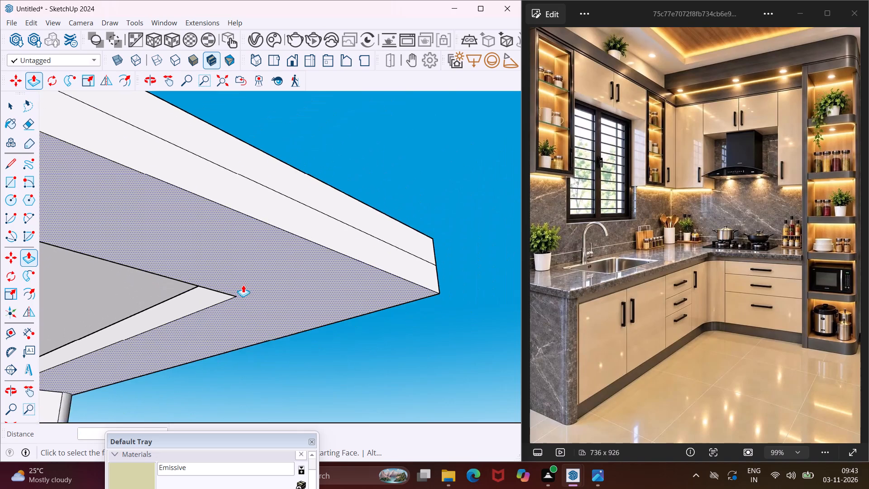
pyautogui.scroll(-15, 244, 285)
pyautogui.scroll(1, 240, 288)
pyautogui.scroll(-1, 240, 288)
pyautogui.moveTo(238, 319); pyautogui.dragTo(154, 342, button='middle')
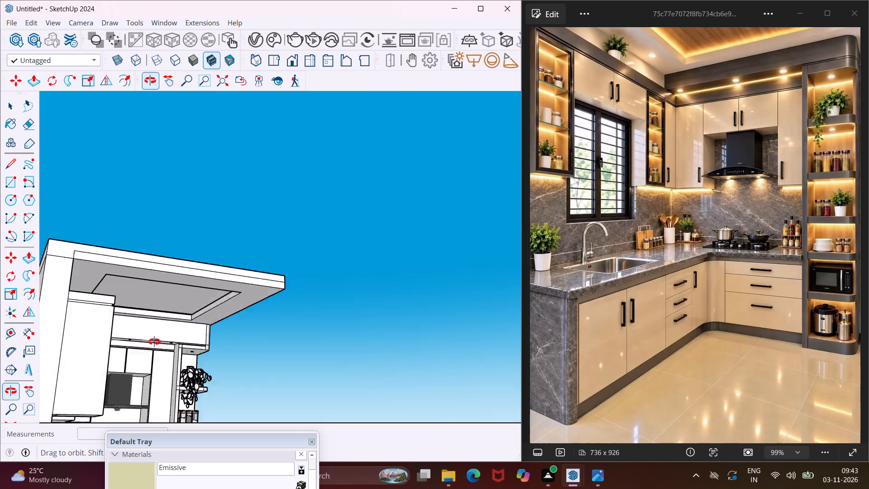
pyautogui.moveTo(154, 342); pyautogui.dragTo(31, 345, button='middle')
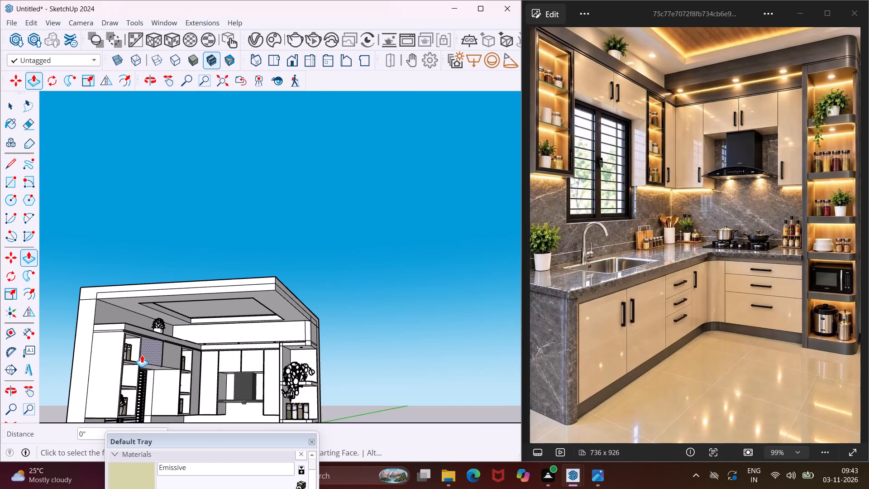
pyautogui.press('Escape')
pyautogui.press('space')
# Copy the round spotlight above the open corner shelves onto the ceiling border near the window-wall and hob-wall corner.
pyautogui.scroll(3, 184, 331)
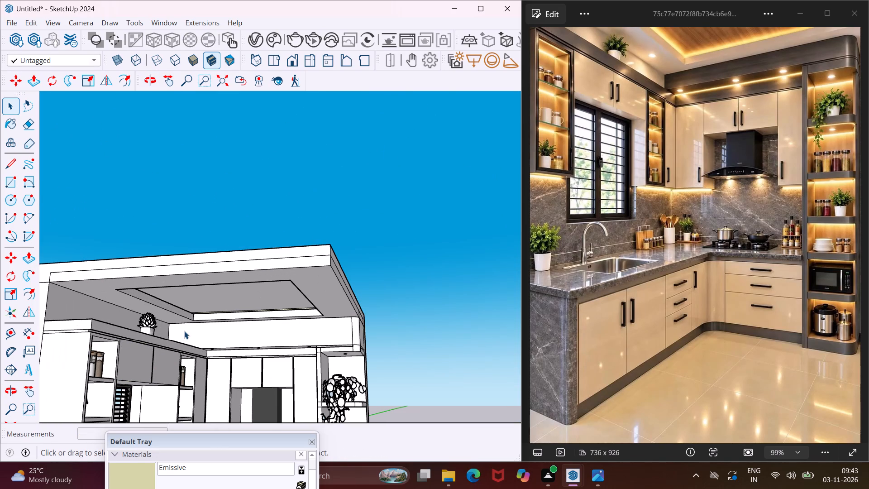
pyautogui.scroll(-2, 240, 352)
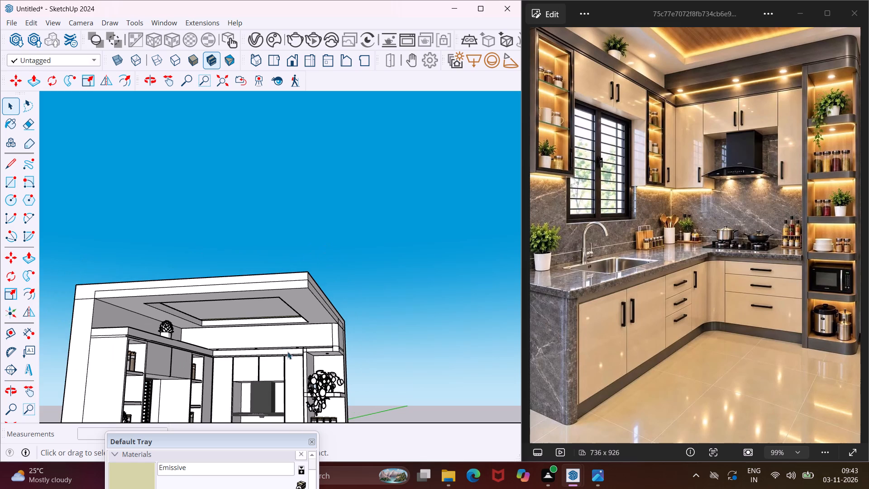
pyautogui.scroll(7, 290, 350)
pyautogui.scroll(1, 363, 375)
pyautogui.moveTo(363, 375); pyautogui.dragTo(328, 302, button='middle')
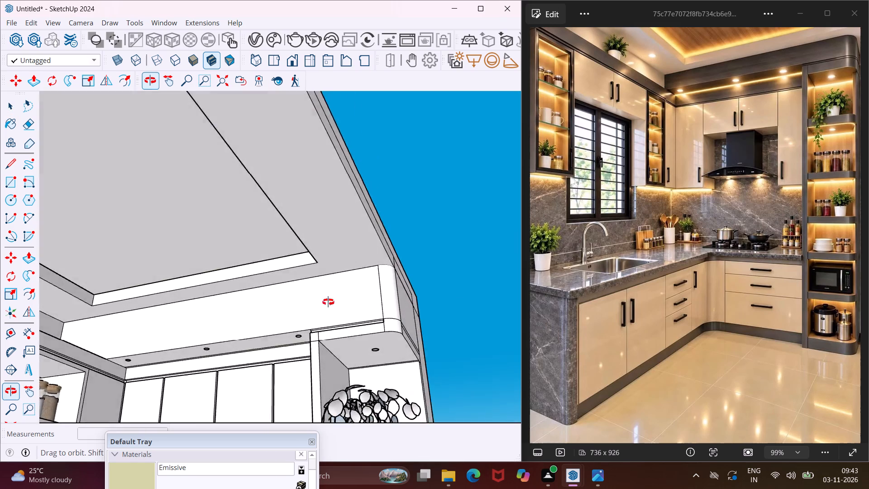
pyautogui.moveTo(328, 302); pyautogui.dragTo(330, 274, button='middle')
pyautogui.scroll(5, 368, 342)
pyautogui.click(383, 336)
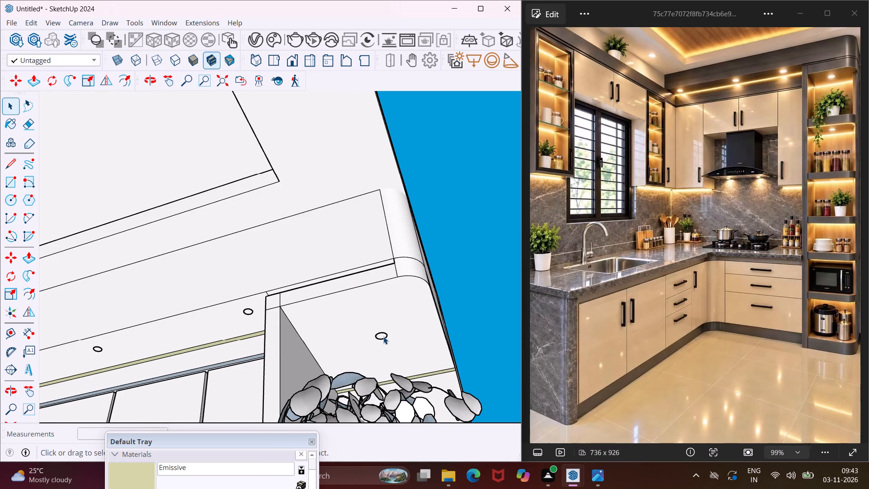
pyautogui.press('m')
pyautogui.click(407, 333)
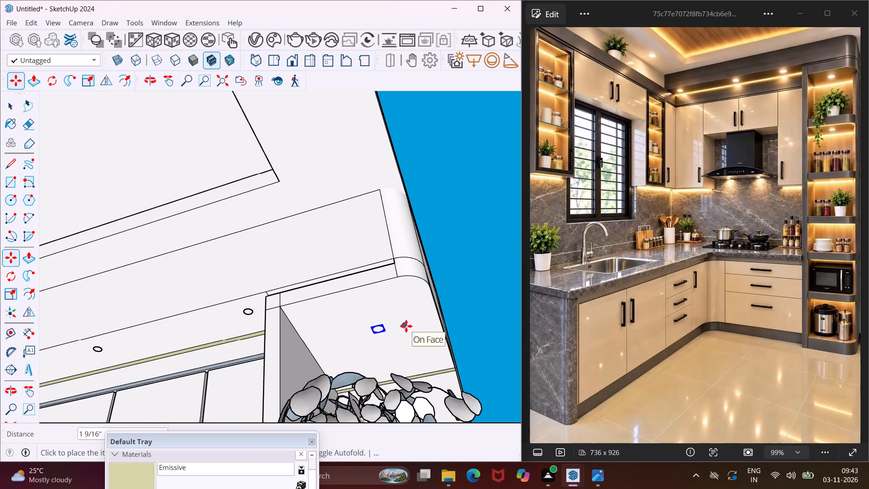
pyautogui.scroll(-11, 389, 329)
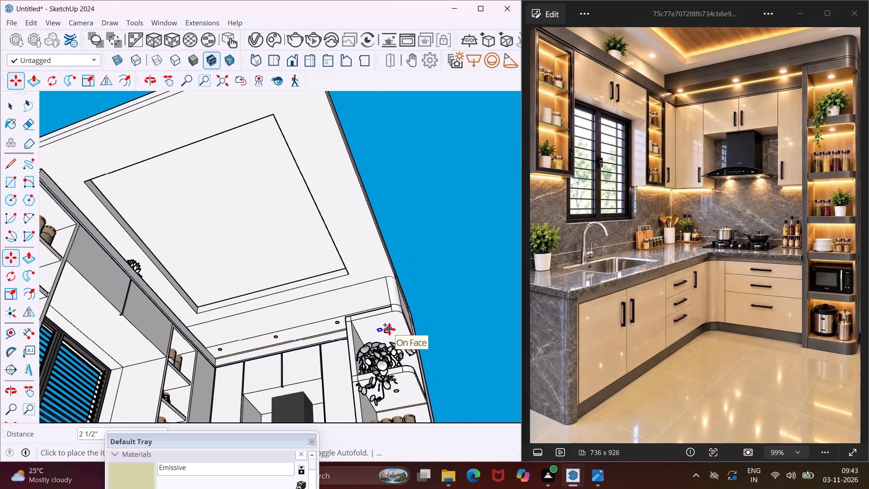
pyautogui.scroll(-4, 389, 329)
pyautogui.moveTo(389, 329); pyautogui.dragTo(284, 347, button='middle')
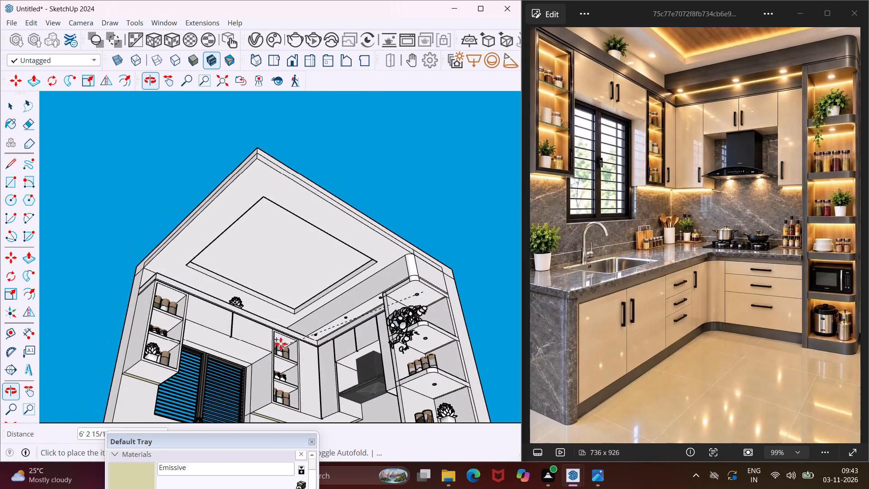
pyautogui.scroll(13, 276, 323)
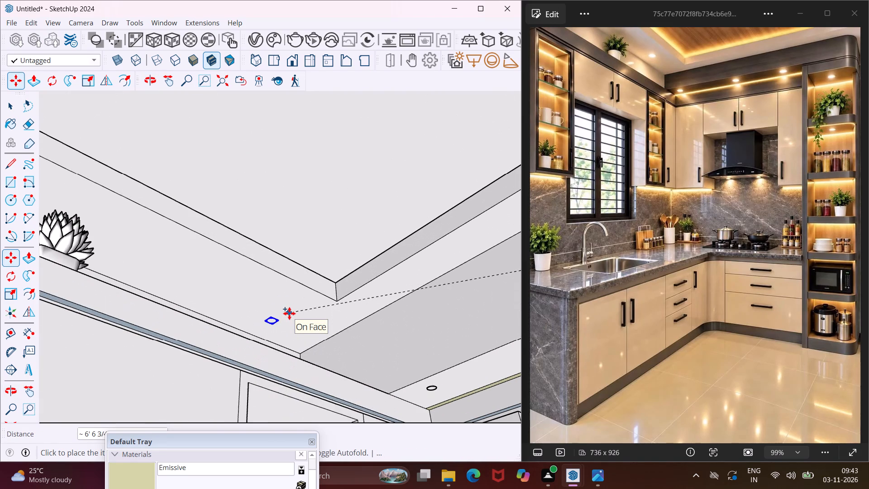
pyautogui.click(289, 313)
# Array the ceiling spotlight along the window-wall border with 6 copies spaced about 1' 1 3/16" apart.
pyautogui.click(289, 313)
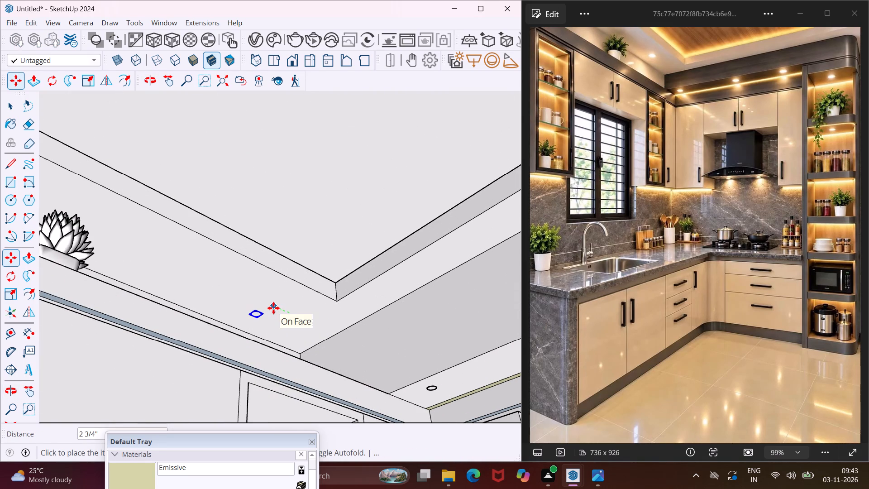
pyautogui.scroll(-8, 273, 308)
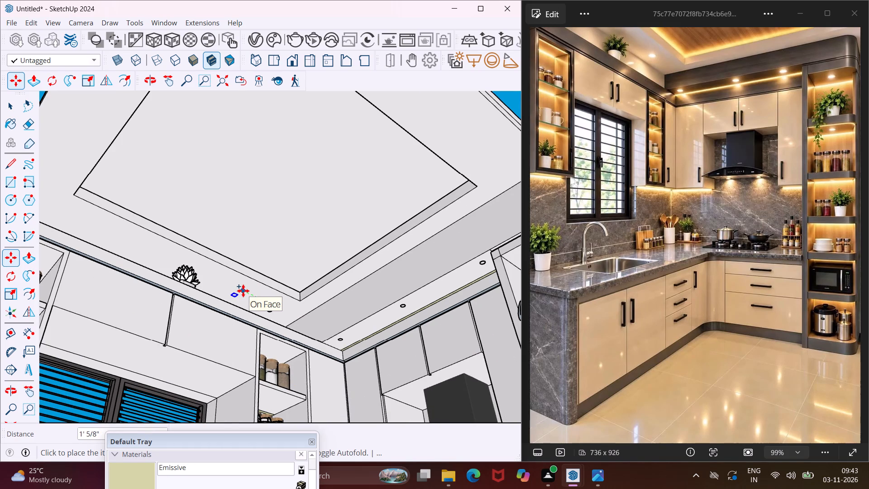
pyautogui.click(242, 290)
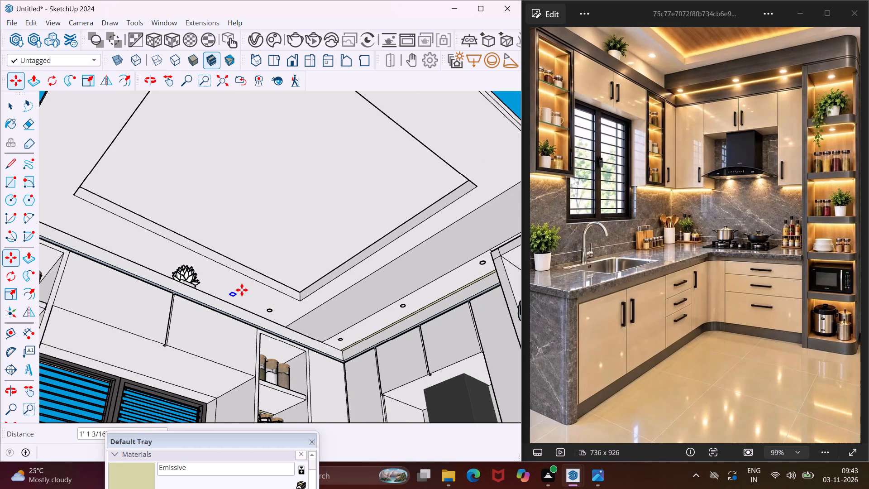
pyautogui.press('*')
pyautogui.press('6')
pyautogui.press('Return')
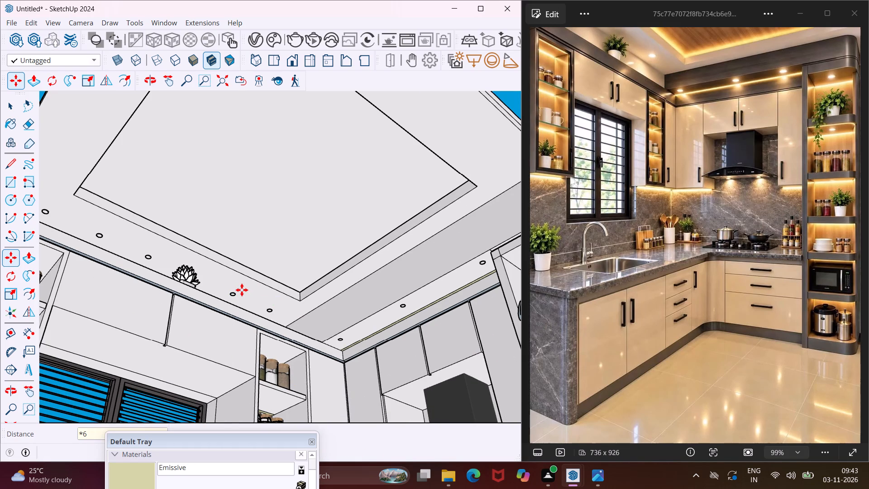
pyautogui.scroll(-5, 242, 290)
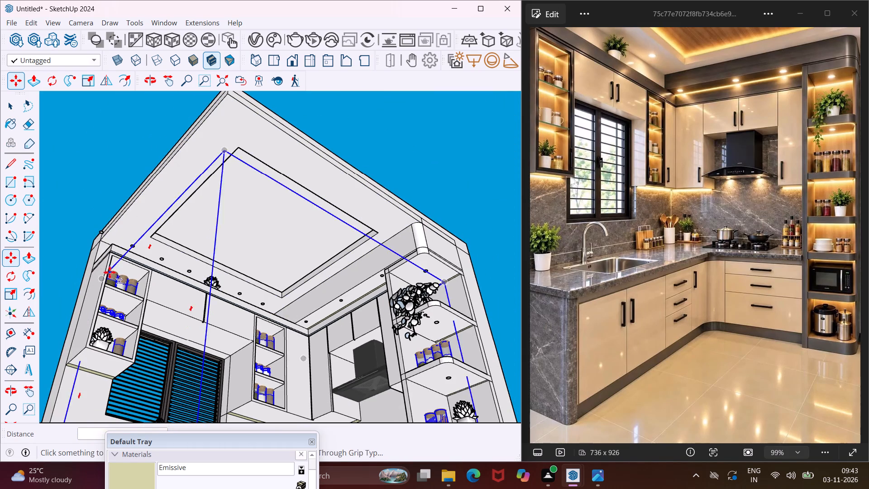
pyautogui.press('Escape')
pyautogui.press('space')
# Delete the last spotlight copy in the window-wall row, at the slab's outer edge beyond the ceiling border.
pyautogui.scroll(6, 95, 227)
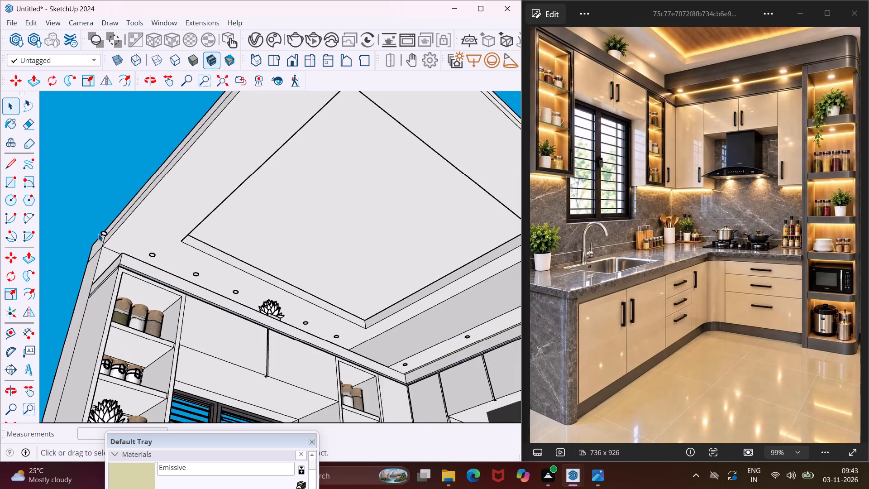
pyautogui.scroll(9, 98, 234)
pyautogui.click(107, 233)
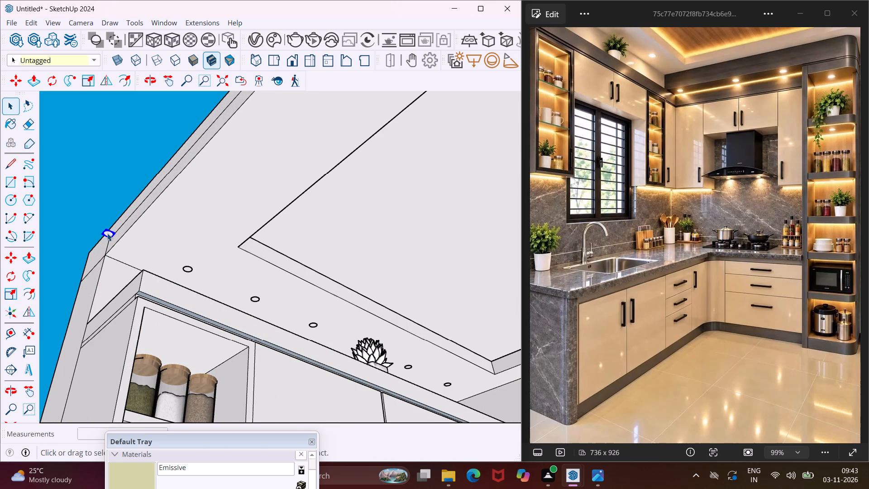
pyautogui.press('Delete')
# Reposition the Default Tray higher so that more of its Materials section is accessible.
pyautogui.scroll(-4, 105, 229)
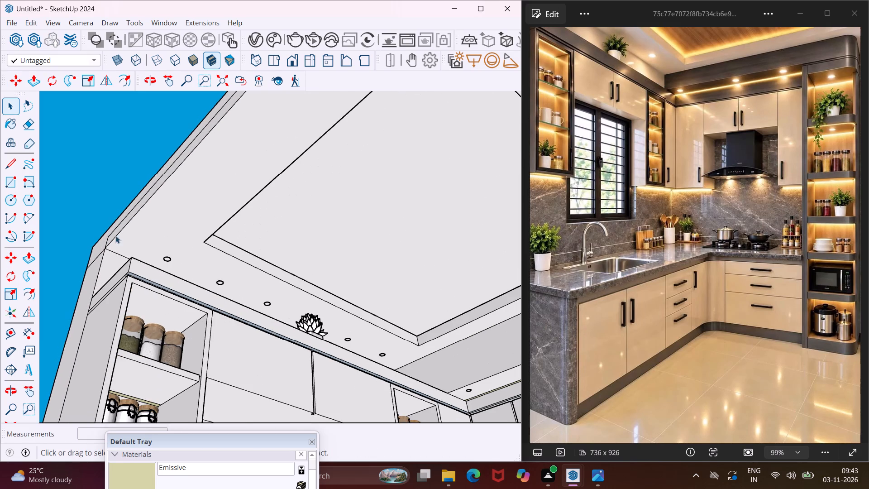
pyautogui.scroll(-5, 135, 241)
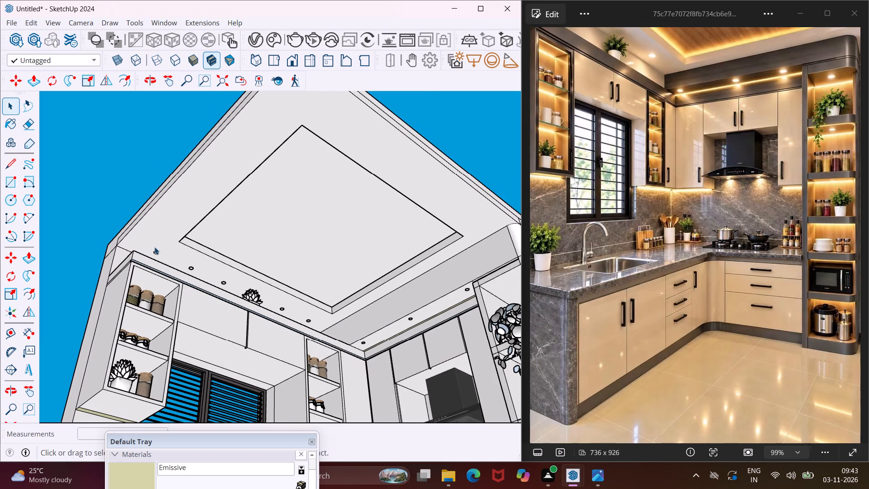
pyautogui.moveTo(154, 247); pyautogui.dragTo(158, 279, button='middle')
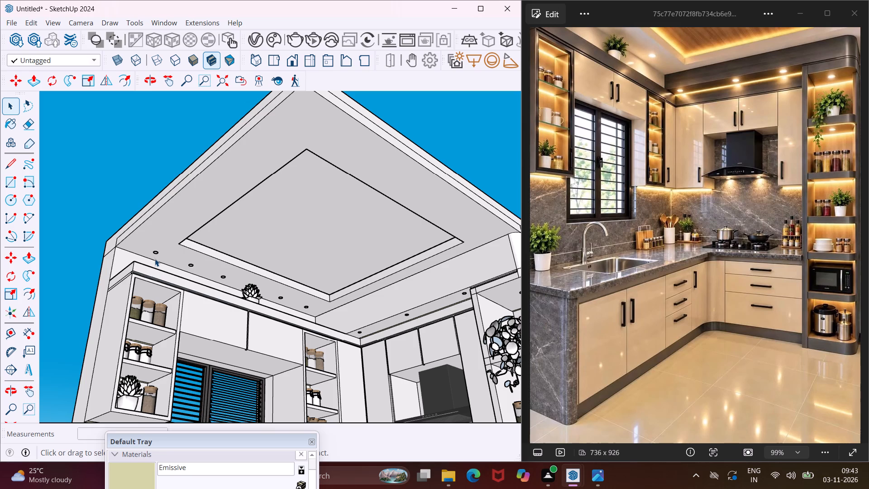
pyautogui.scroll(-2, 155, 259)
pyautogui.moveTo(155, 262); pyautogui.dragTo(154, 298, button='middle')
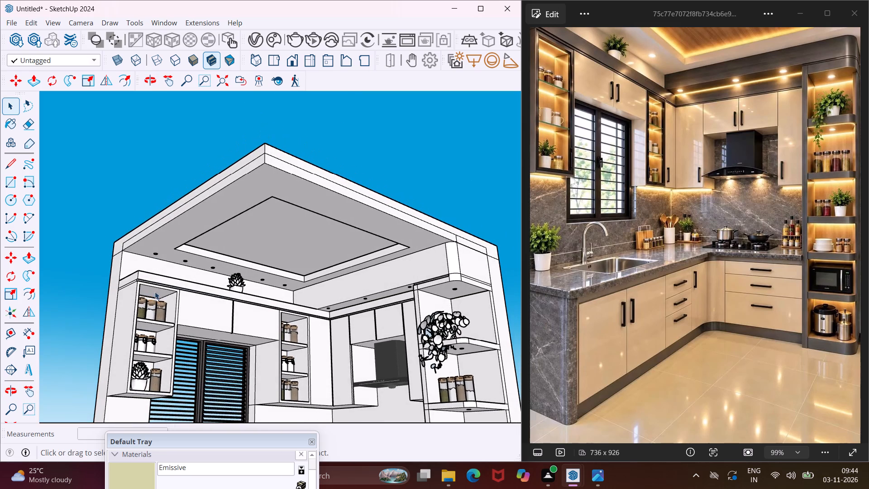
pyautogui.scroll(-5, 172, 255)
pyautogui.moveTo(176, 255); pyautogui.dragTo(177, 324, button='middle')
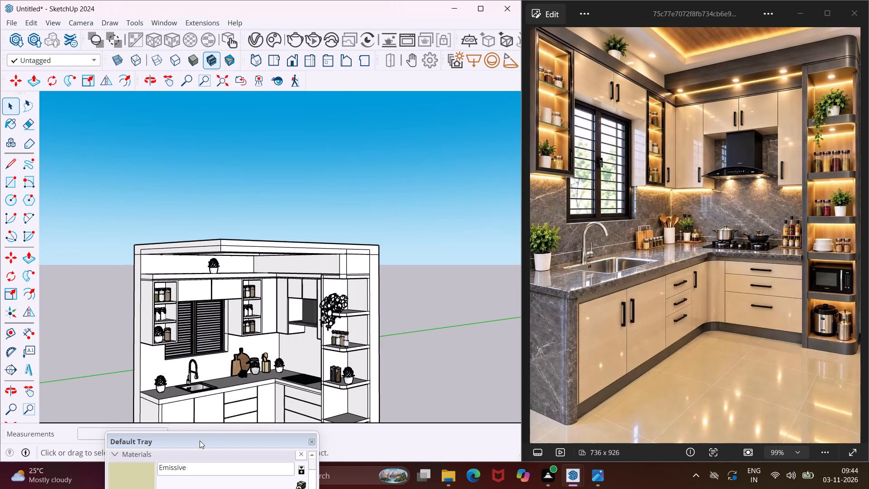
pyautogui.moveTo(200, 441); pyautogui.dragTo(413, 412)
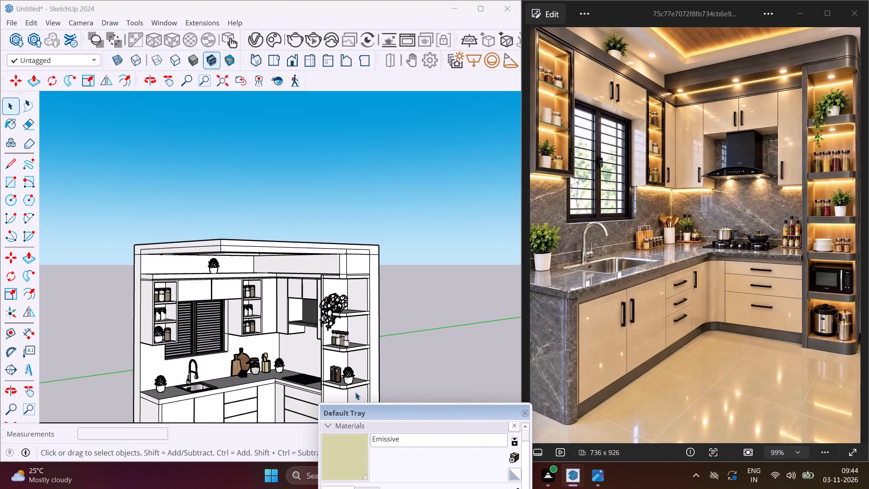
# Reposition the Default Tray higher, beside the corner-shelf view, and expand its Materials section to show the material library.
pyautogui.moveTo(197, 377); pyautogui.dragTo(189, 345, button='middle')
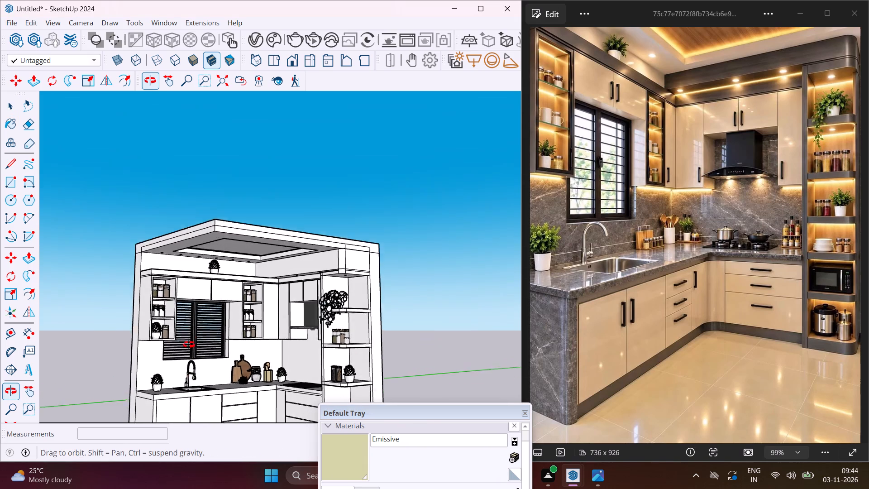
pyautogui.moveTo(189, 345); pyautogui.dragTo(190, 336, button='middle')
pyautogui.scroll(-3, 190, 336)
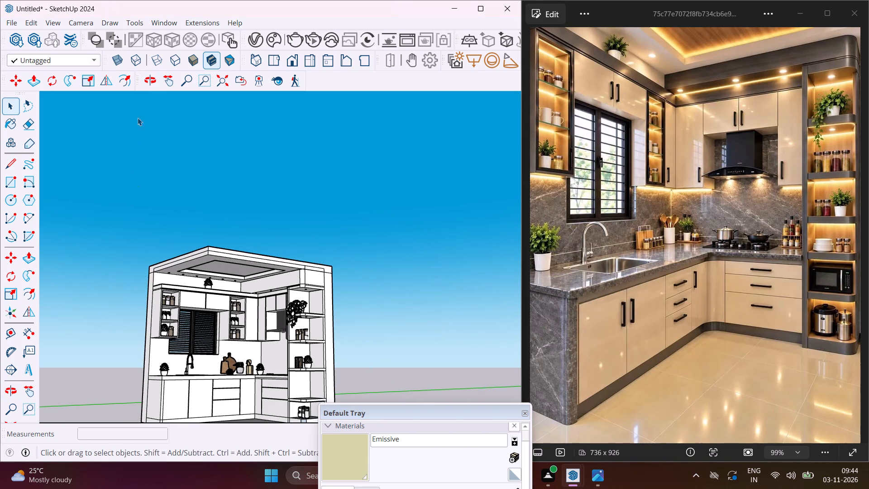
pyautogui.click(167, 79)
pyautogui.moveTo(231, 354); pyautogui.dragTo(231, 293)
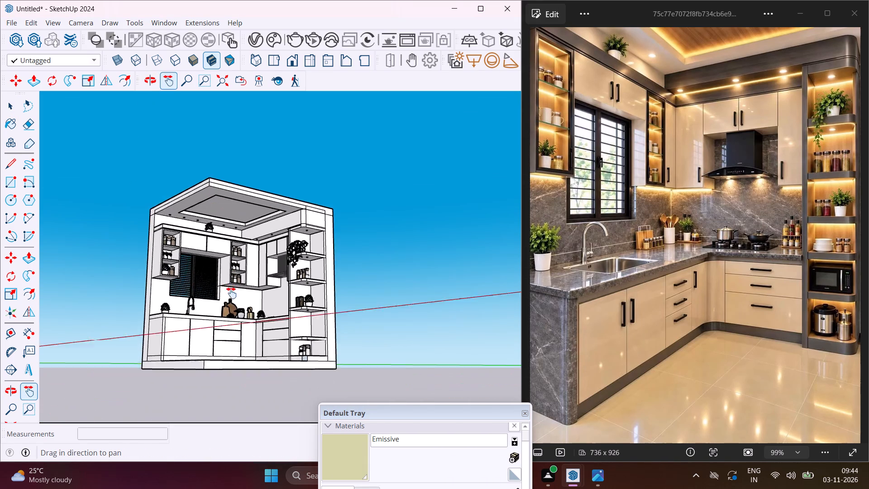
pyautogui.moveTo(231, 293); pyautogui.dragTo(231, 262)
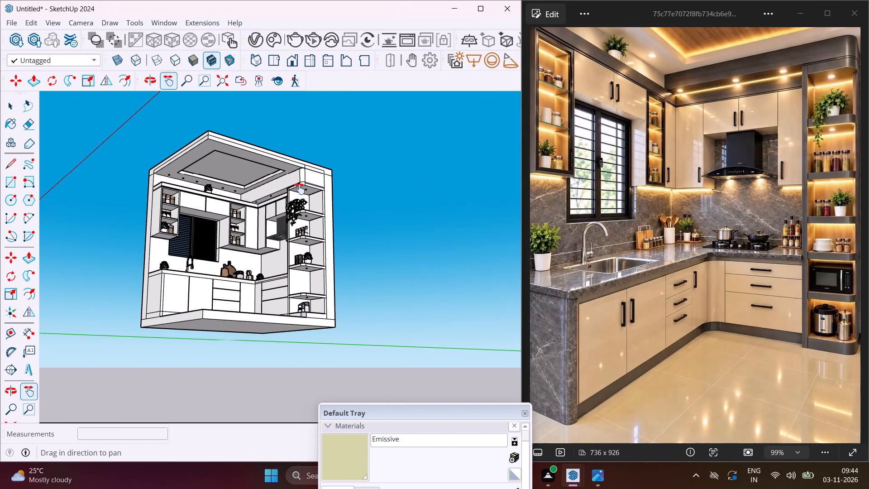
pyautogui.scroll(17, 300, 189)
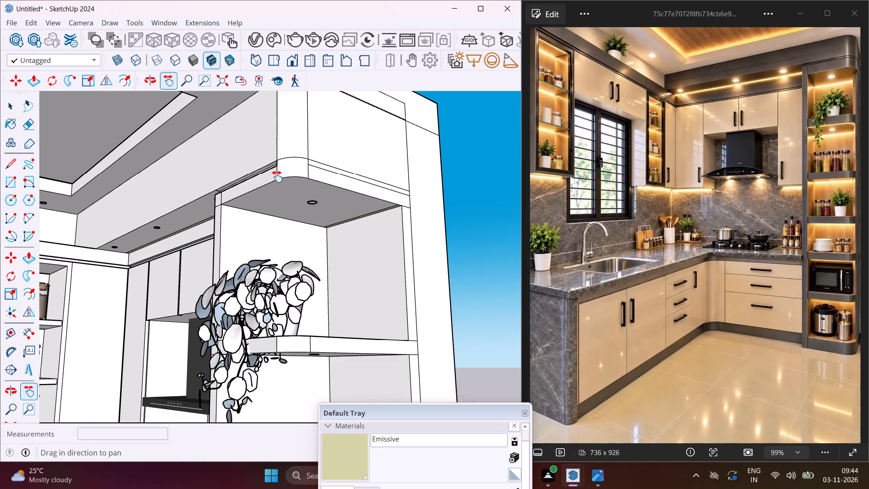
pyautogui.moveTo(272, 177); pyautogui.dragTo(328, 197, button='middle')
pyautogui.scroll(1, 328, 197)
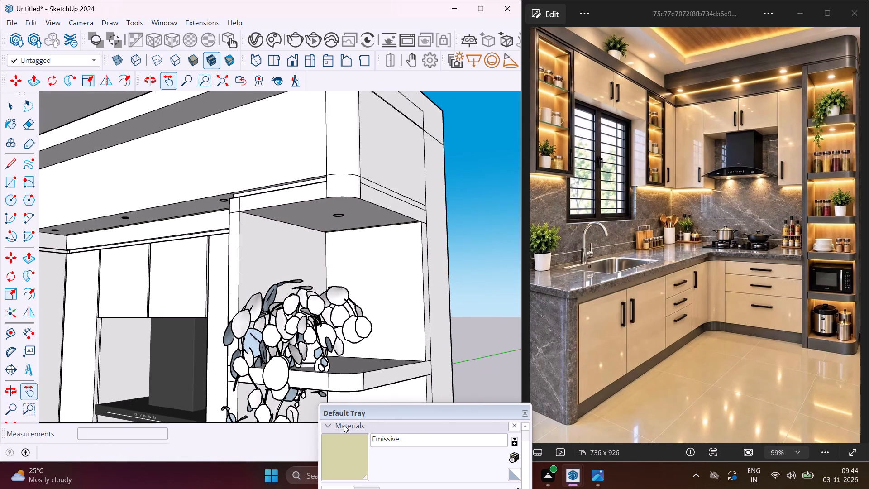
pyautogui.click(326, 424)
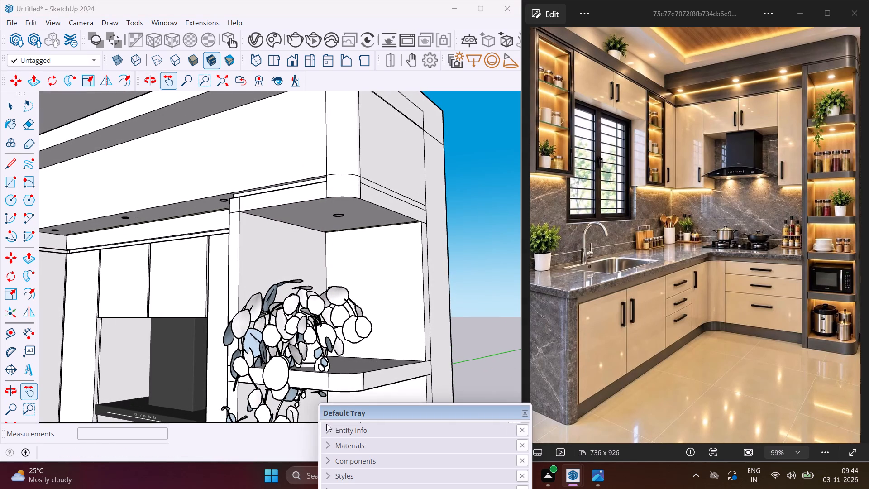
pyautogui.moveTo(357, 415); pyautogui.dragTo(449, 284)
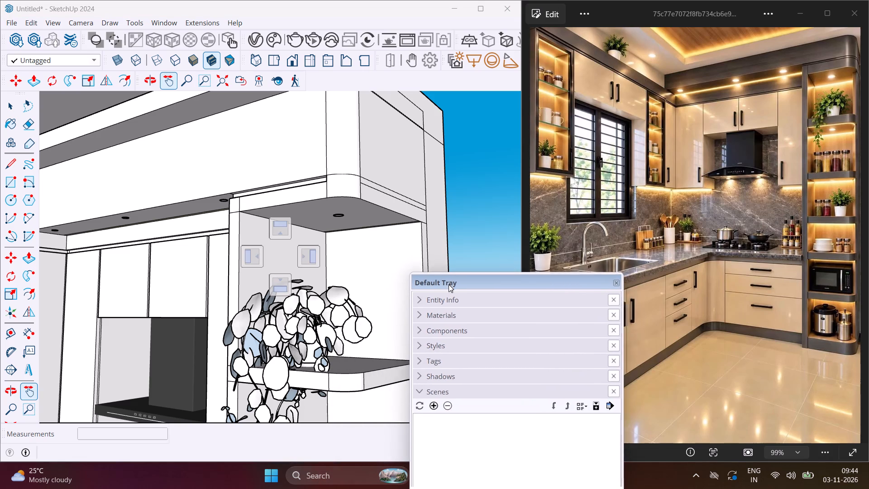
pyautogui.moveTo(449, 284); pyautogui.dragTo(458, 270)
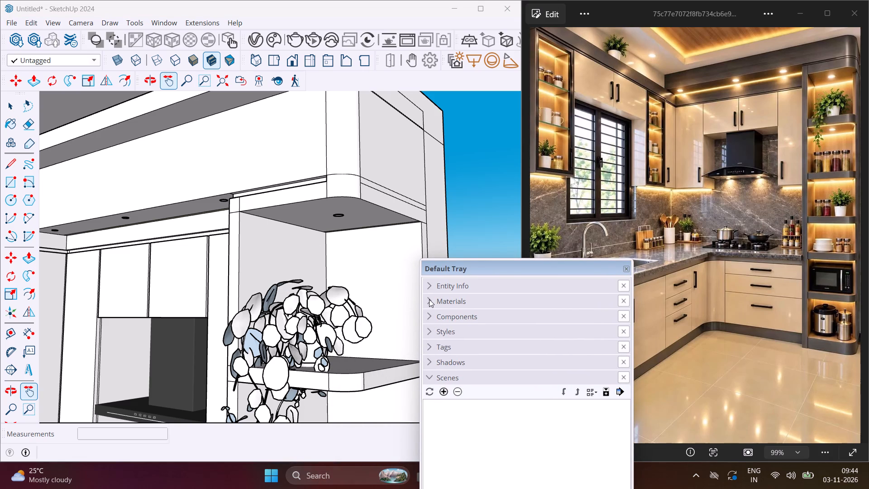
pyautogui.click(429, 299)
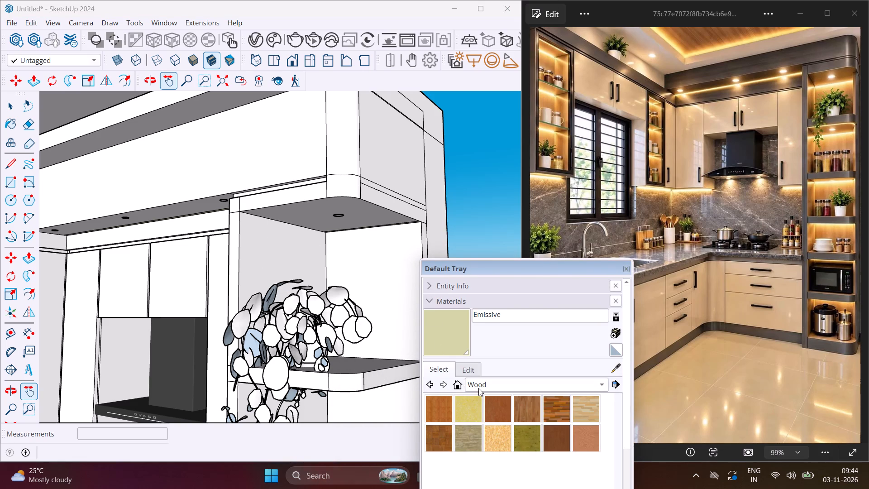
# Paint the front, rounded corner, side and lower band of the bulkhead above the open corner shelves with Color M05 from the Colors library.
pyautogui.click(478, 388)
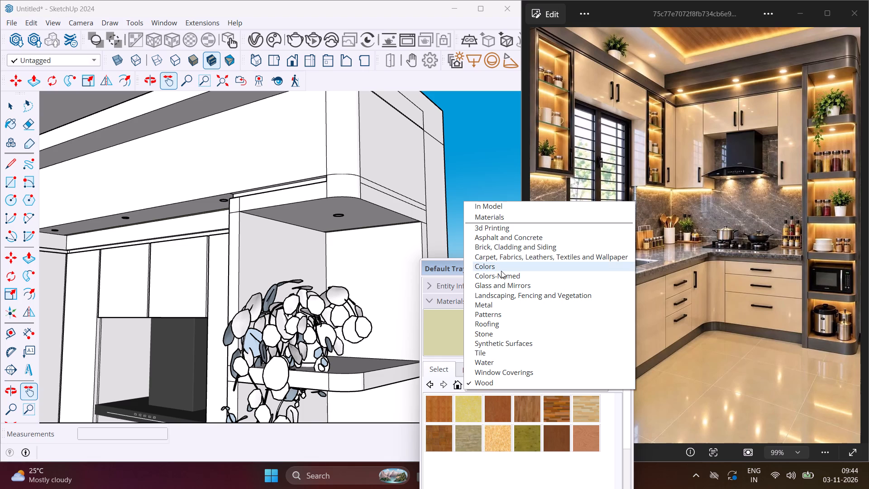
pyautogui.click(501, 271)
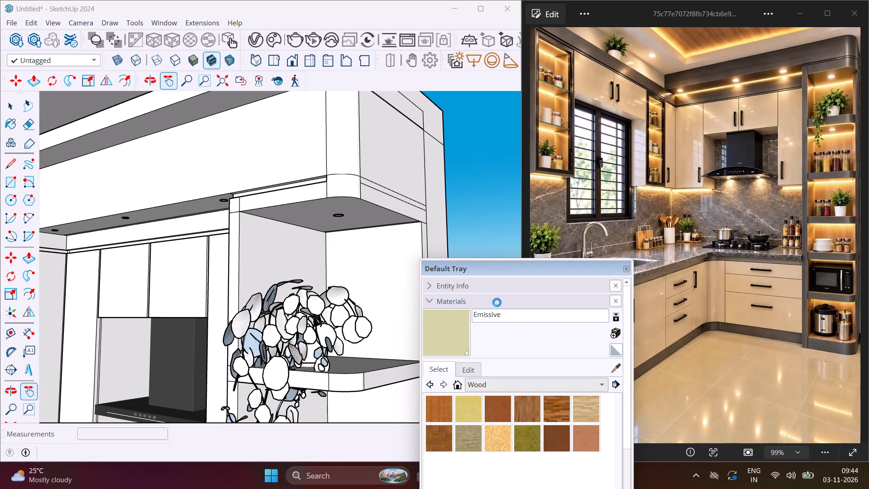
pyautogui.scroll(-5, 487, 409)
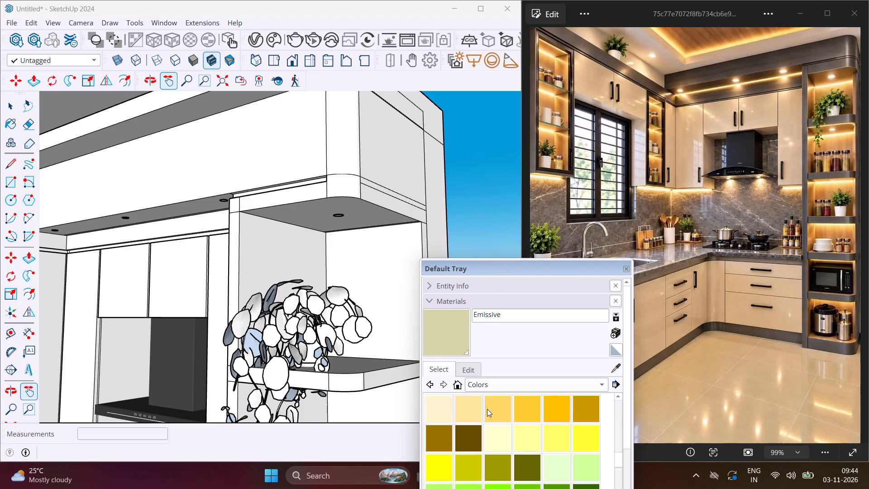
pyautogui.scroll(-12, 487, 409)
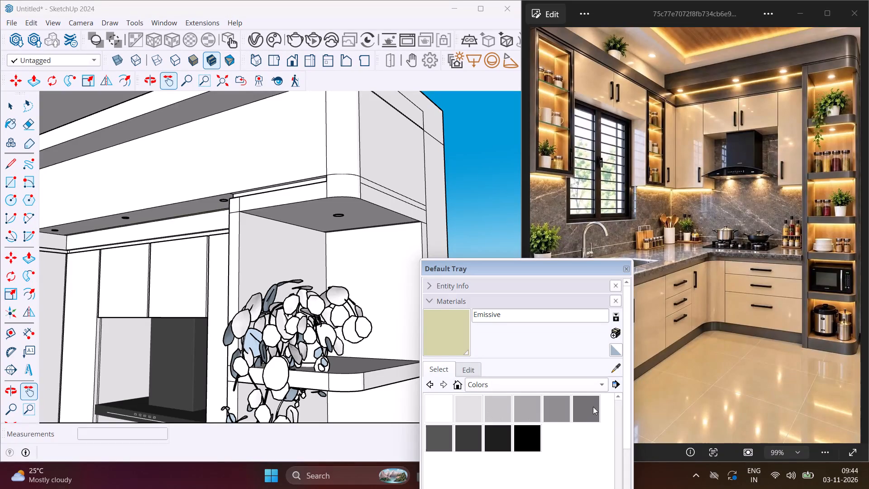
pyautogui.click(581, 412)
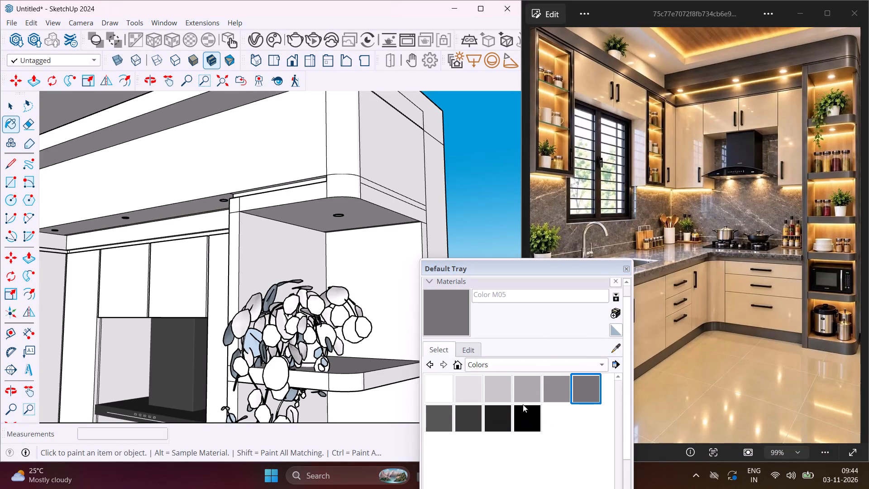
pyautogui.scroll(3, 276, 150)
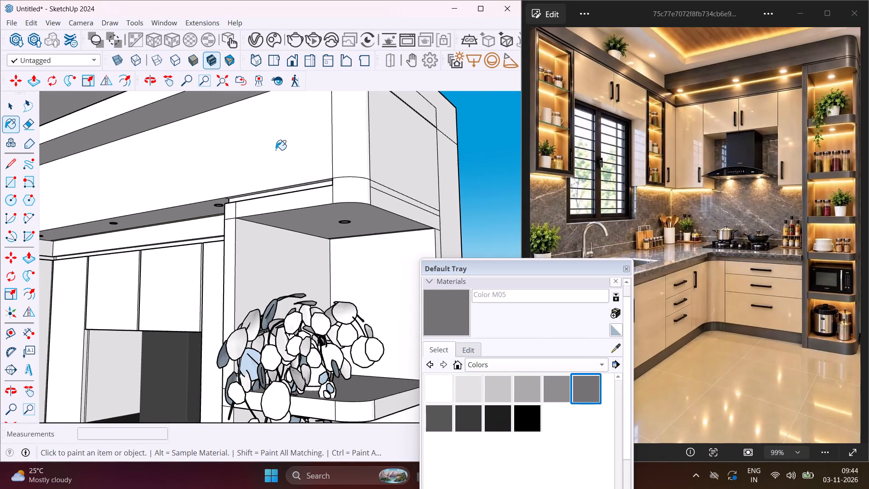
pyautogui.click(276, 150)
pyautogui.click(354, 163)
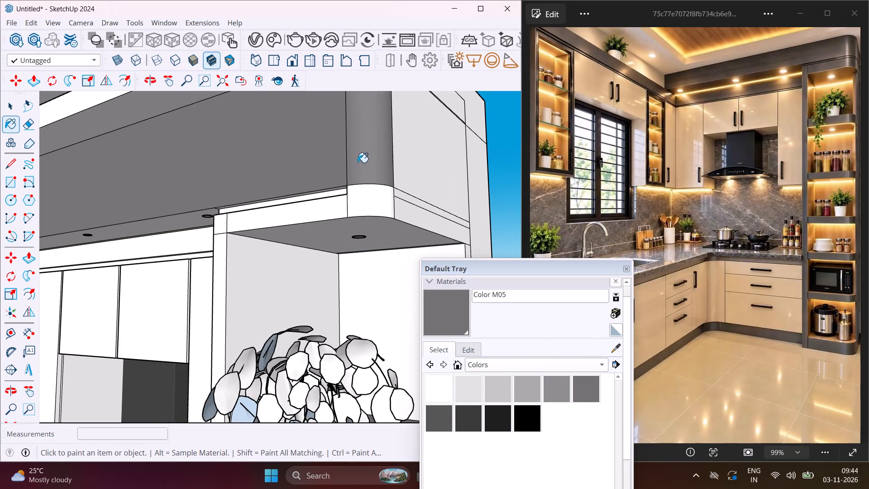
pyautogui.click(404, 159)
pyautogui.click(382, 198)
pyautogui.click(401, 197)
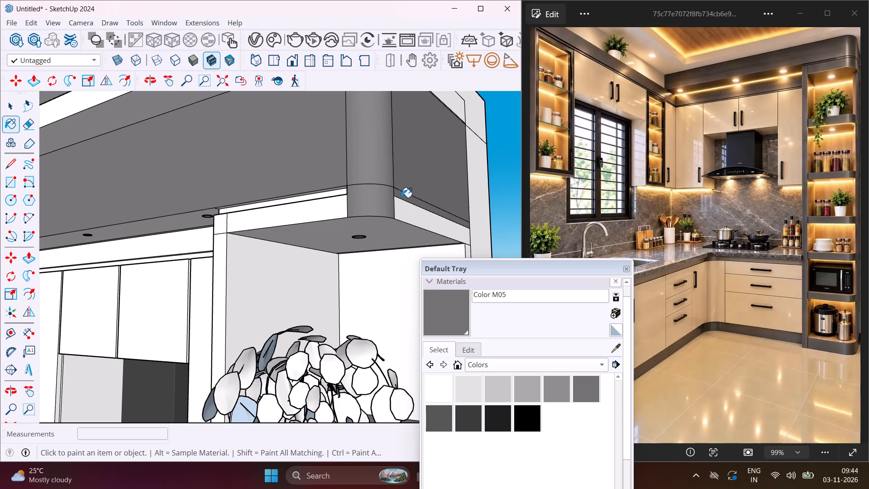
pyautogui.click(403, 209)
pyautogui.click(327, 214)
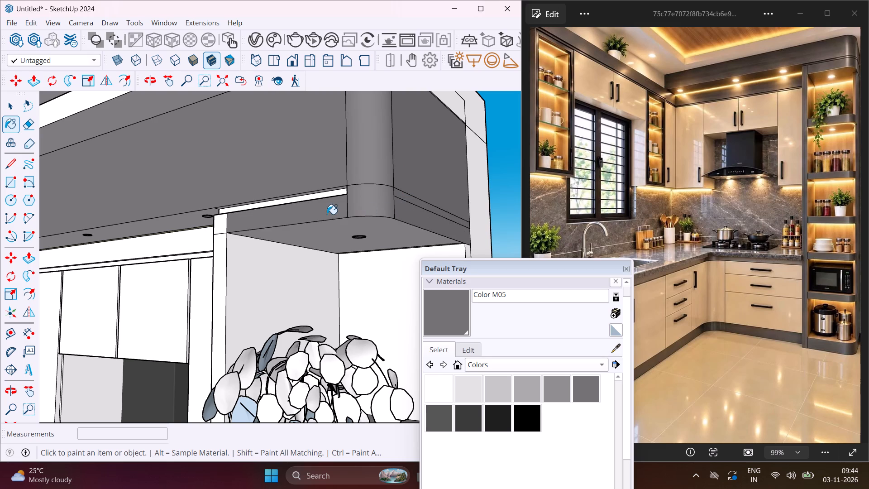
# Paint the faces of the narrow recessed groove between the bulkhead and the corner unit's top band with Color M05.
pyautogui.scroll(3, 315, 209)
pyautogui.click(327, 192)
pyautogui.moveTo(327, 192); pyautogui.dragTo(343, 216, button='middle')
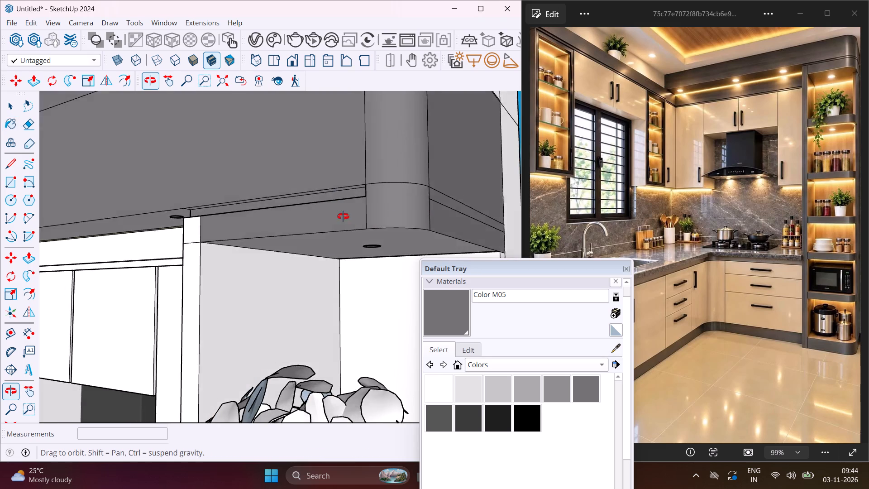
pyautogui.moveTo(343, 216); pyautogui.dragTo(385, 282, button='middle')
pyautogui.scroll(4, 394, 266)
pyautogui.click(391, 261)
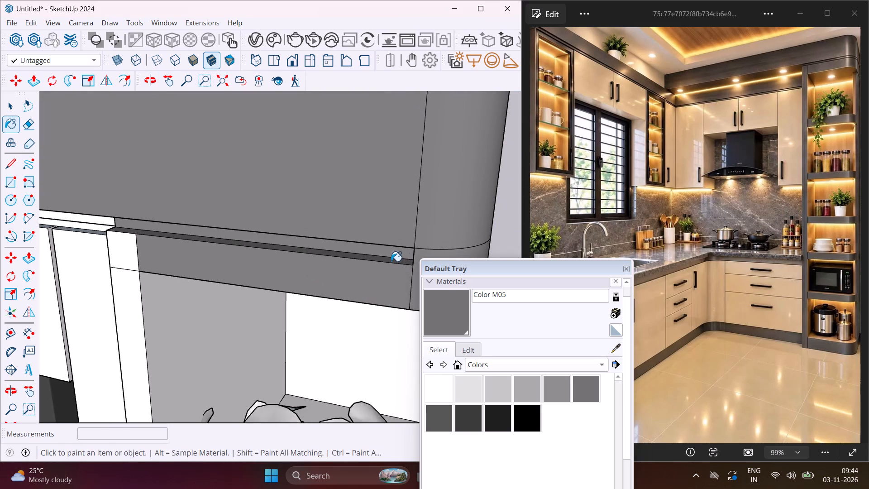
pyautogui.moveTo(391, 261); pyautogui.dragTo(425, 122, button='middle')
pyautogui.scroll(3, 404, 158)
pyautogui.click(396, 174)
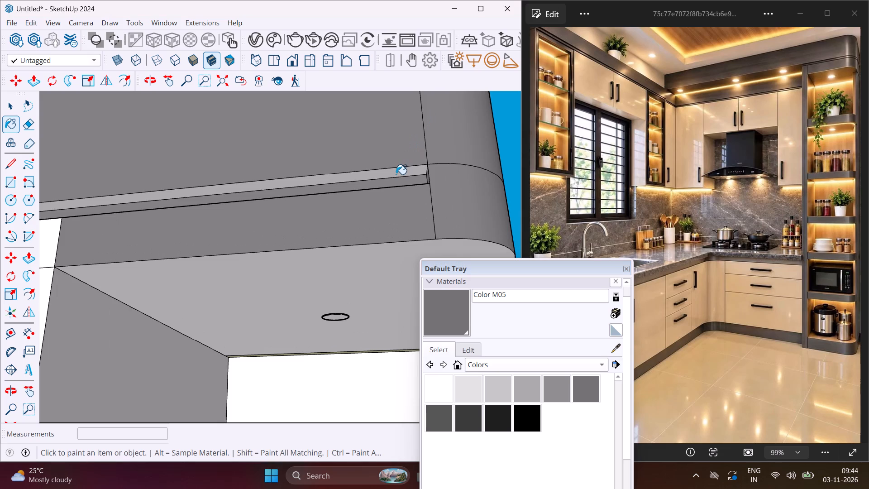
# Paint the bulkhead's underside, the corner unit's vertical side panel and the underside above its top niche with Color M05.
pyautogui.scroll(-6, 357, 215)
pyautogui.moveTo(170, 265); pyautogui.dragTo(238, 283, button='middle')
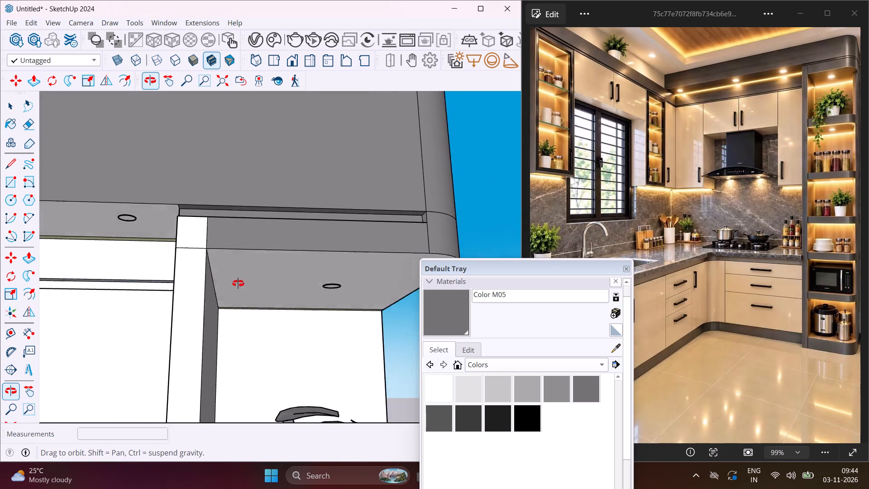
pyautogui.moveTo(238, 283); pyautogui.dragTo(289, 267, button='middle')
pyautogui.click(186, 199)
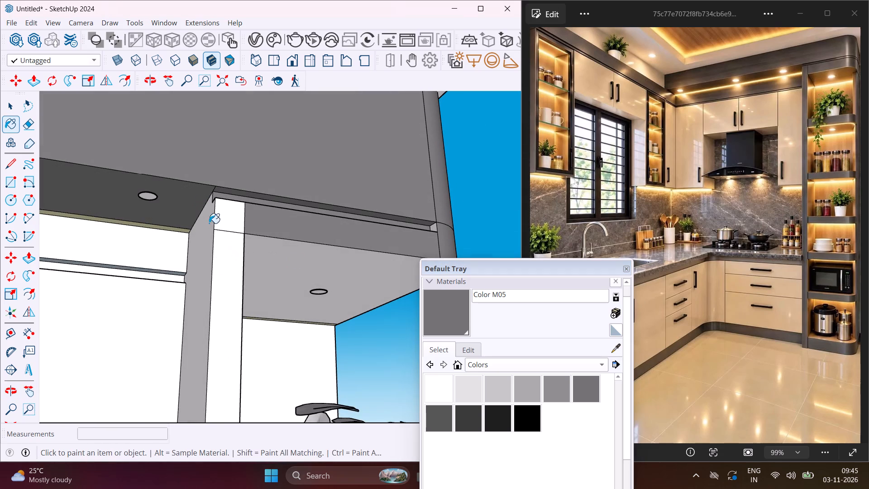
pyautogui.click(211, 226)
pyautogui.click(223, 225)
pyautogui.click(221, 253)
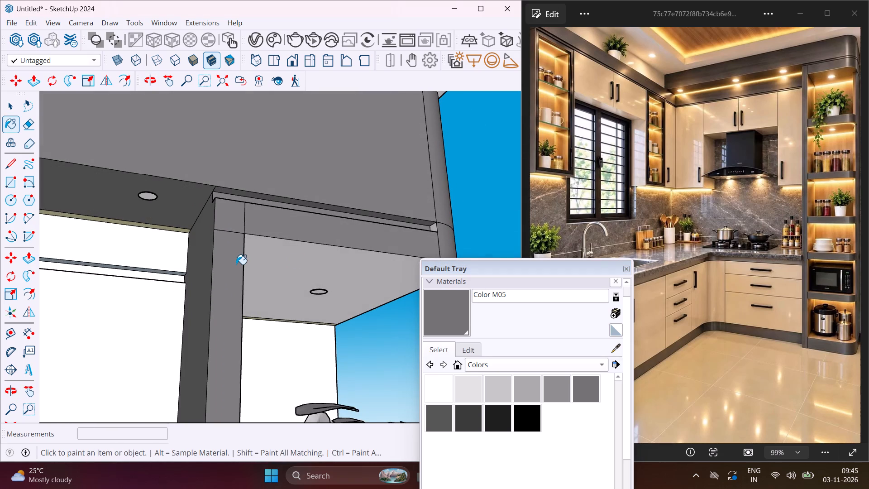
pyautogui.moveTo(239, 265); pyautogui.dragTo(153, 250, button='middle')
pyautogui.click(209, 252)
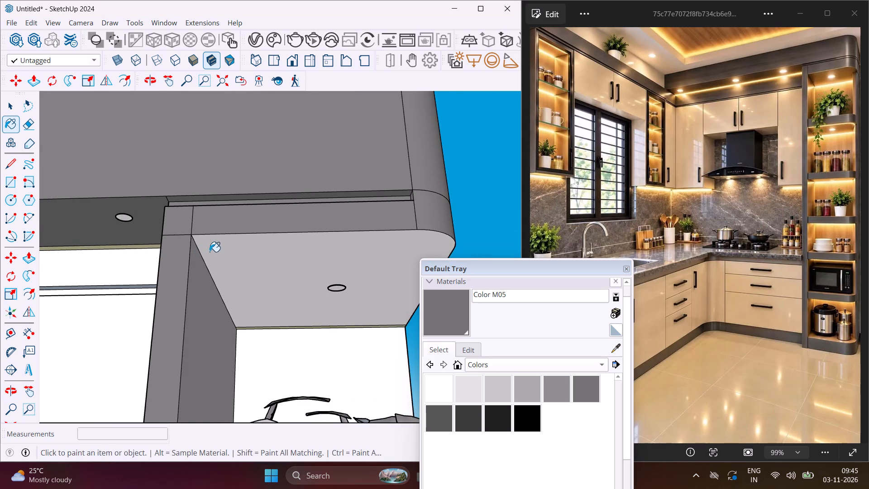
# Paint the top niche's back, the upper shelf's front, rounded and side edges, and the adjoining side panel below with Color M05.
pyautogui.scroll(-11, 206, 251)
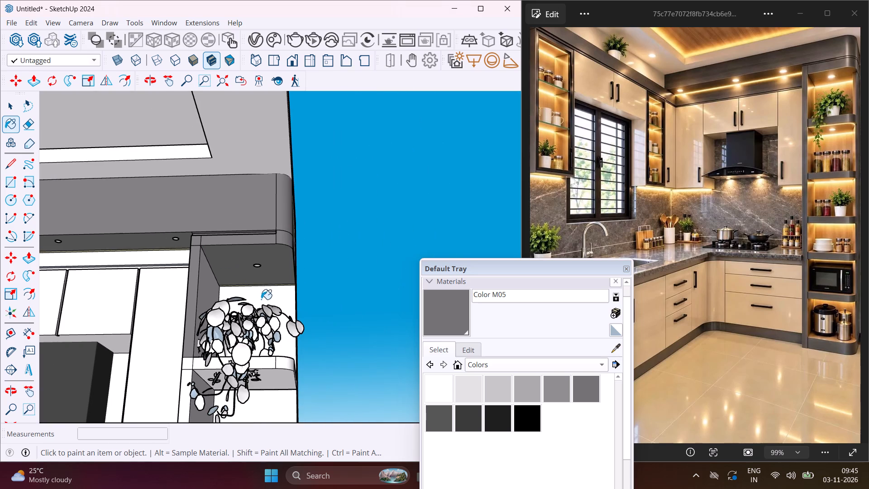
pyautogui.click(264, 300)
pyautogui.click(278, 370)
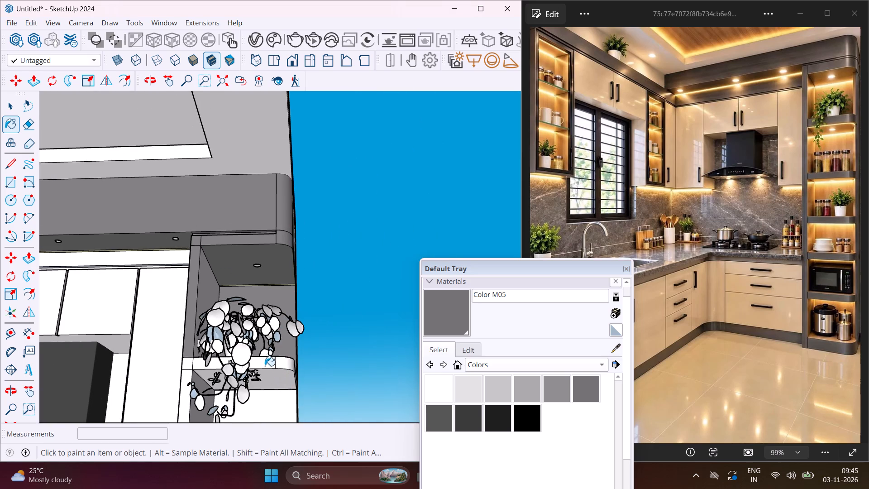
pyautogui.click(262, 365)
pyautogui.click(281, 363)
pyautogui.moveTo(291, 365); pyautogui.dragTo(231, 377, button='middle')
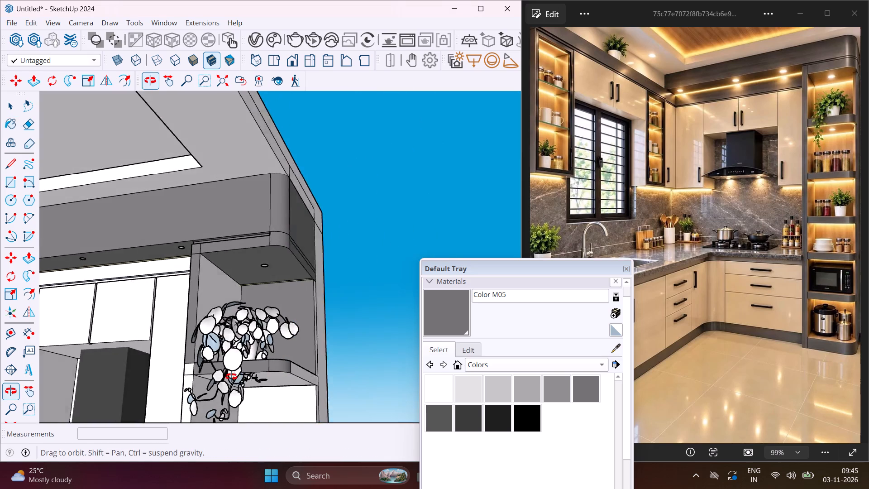
pyautogui.moveTo(231, 377); pyautogui.dragTo(192, 381, button='middle')
pyautogui.scroll(3, 255, 386)
pyautogui.click(302, 367)
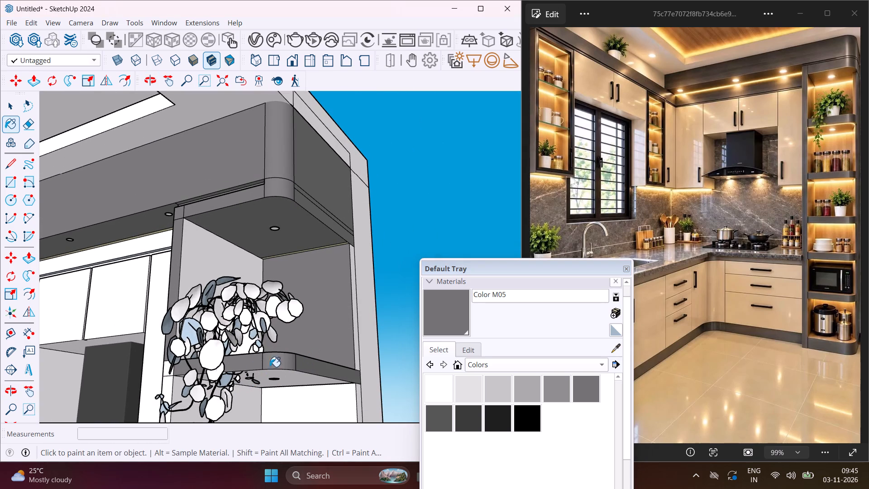
pyautogui.click(165, 373)
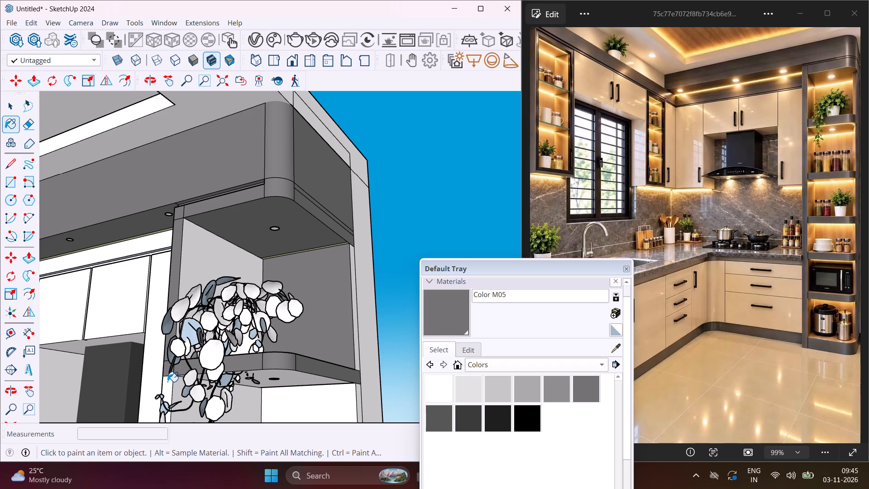
pyautogui.click(167, 382)
pyautogui.click(179, 389)
# Paint the upper shelf's underside, the second niche's back, the top niche's inner side panel and the adjacent wall-edge strip with Color M05.
pyautogui.moveTo(259, 387); pyautogui.dragTo(244, 326, button='middle')
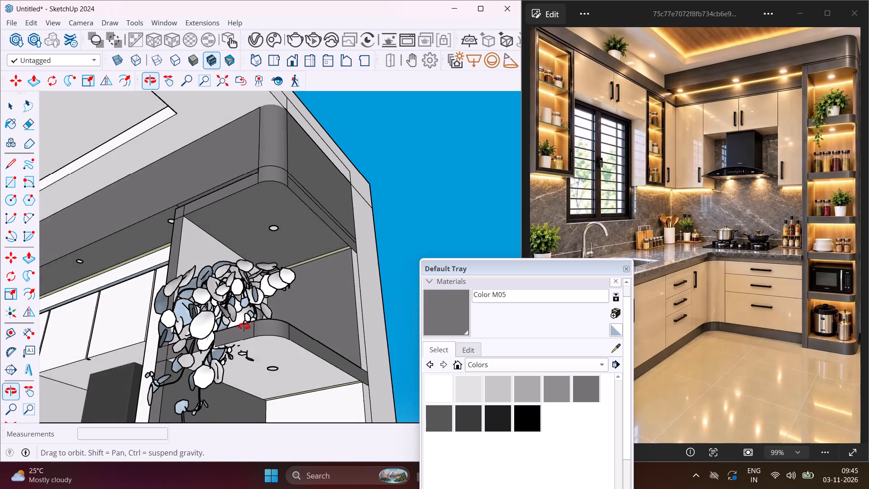
pyautogui.moveTo(244, 326); pyautogui.dragTo(244, 326, button='middle')
pyautogui.click(293, 356)
pyautogui.click(313, 399)
pyautogui.scroll(-4, 323, 327)
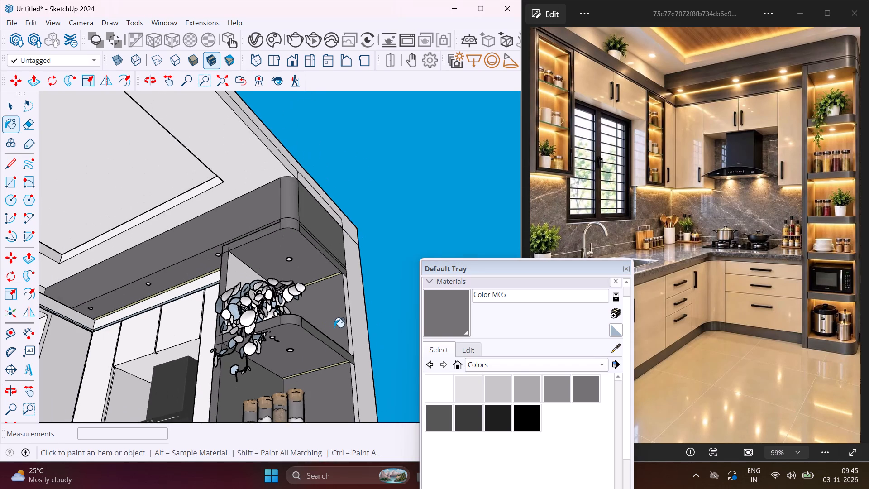
pyautogui.moveTo(337, 323); pyautogui.dragTo(221, 352, button='middle')
pyautogui.scroll(3, 301, 330)
pyautogui.click(289, 318)
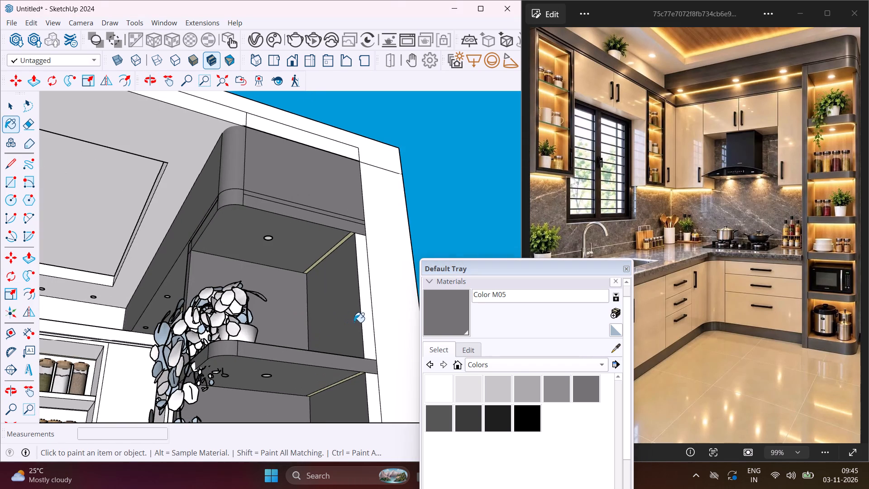
pyautogui.click(363, 316)
pyautogui.moveTo(316, 345); pyautogui.dragTo(290, 451, button='middle')
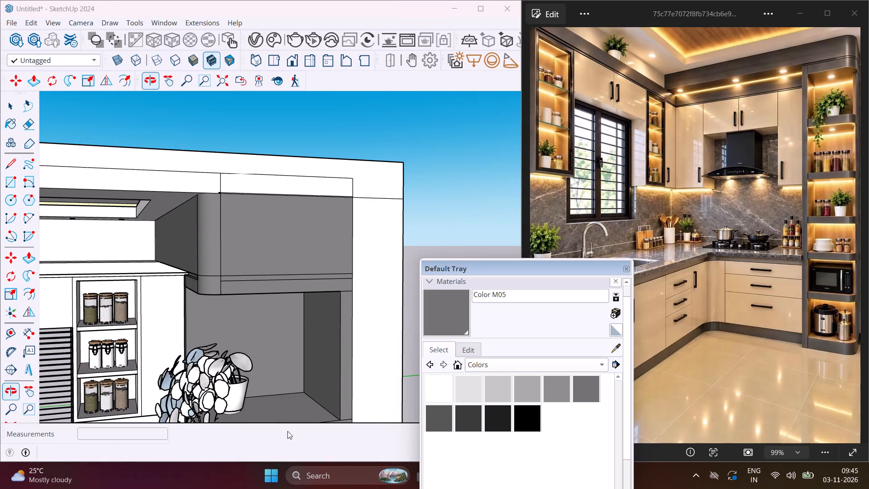
# Paint the top surface of the corner unit's upper shelf, under the trailing plant, with Color M05.
pyautogui.click(293, 406)
# Paint the corner unit's base plinth front, the lower shelves' front edges and the wall-side vertical edge strips with Color M05.
pyautogui.scroll(-4, 299, 371)
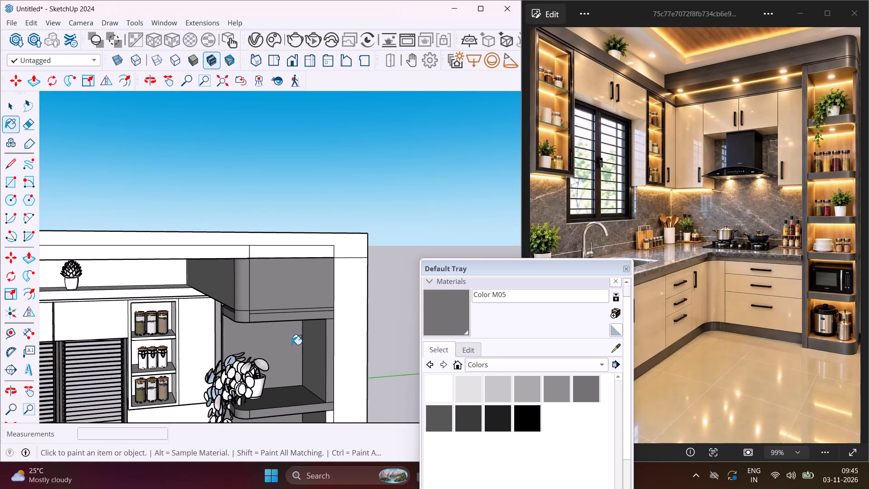
pyautogui.moveTo(291, 342); pyautogui.dragTo(326, 215, button='middle')
pyautogui.scroll(-10, 326, 215)
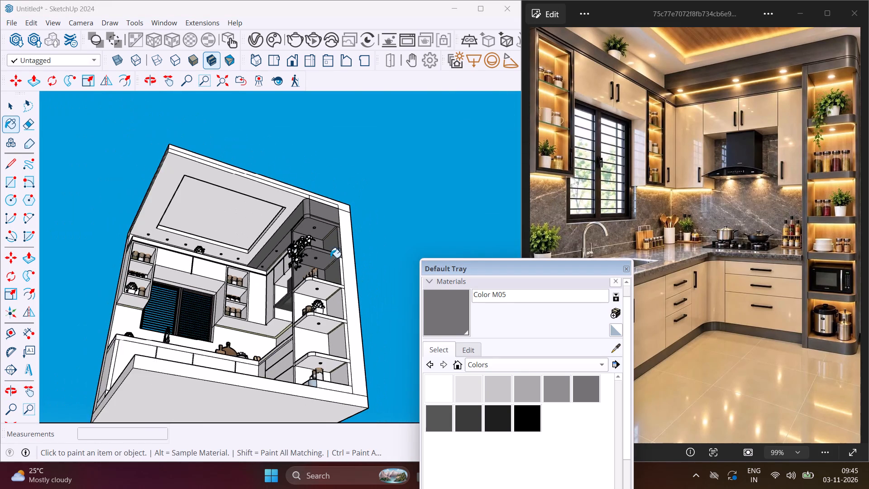
pyautogui.scroll(-2, 329, 261)
pyautogui.moveTo(322, 314); pyautogui.dragTo(325, 402, button='middle')
pyautogui.scroll(2, 328, 390)
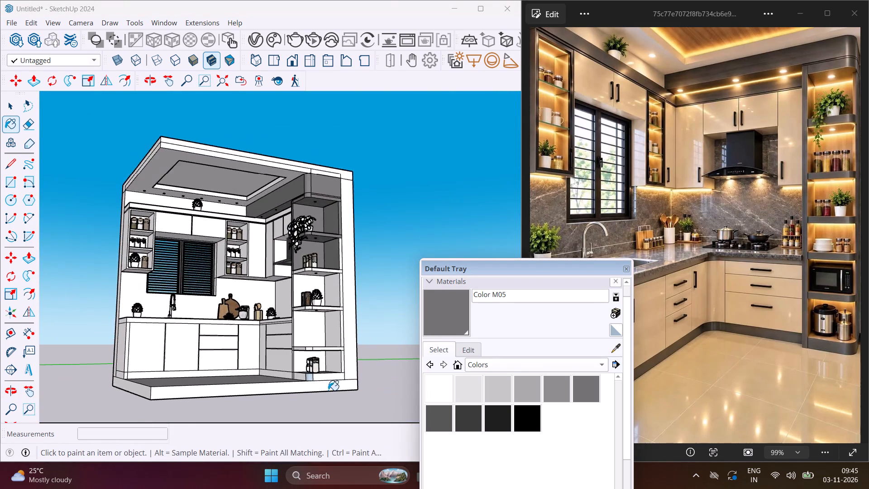
pyautogui.scroll(7, 328, 390)
pyautogui.click(323, 377)
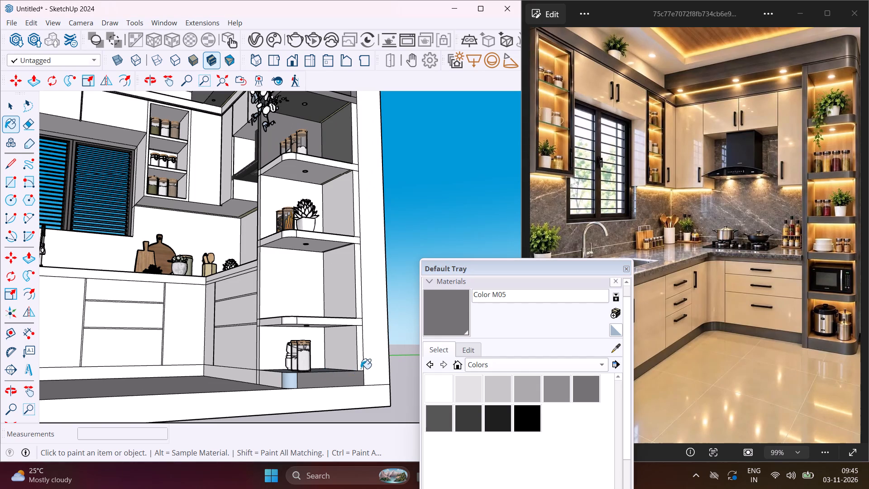
pyautogui.click(359, 355)
pyautogui.click(357, 323)
pyautogui.click(356, 307)
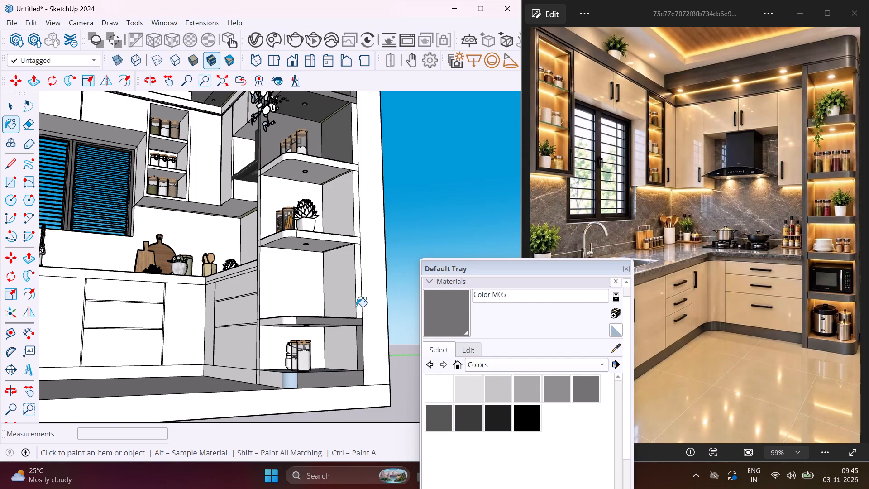
pyautogui.click(358, 295)
pyautogui.click(351, 241)
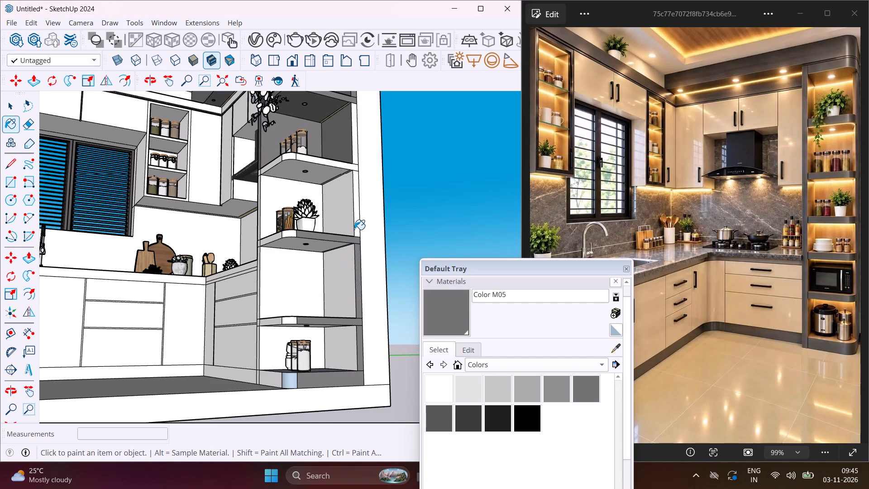
pyautogui.click(354, 230)
pyautogui.click(358, 216)
# Paint the four-jar shelf's edges, rounded corner and underside, plus the back and inner side of the niche below, with Color M05.
pyautogui.scroll(5, 350, 167)
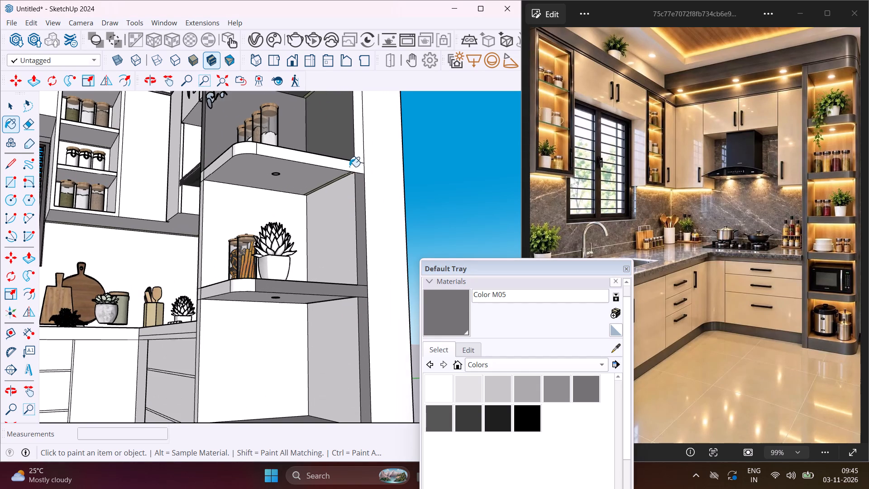
pyautogui.click(349, 167)
pyautogui.click(358, 153)
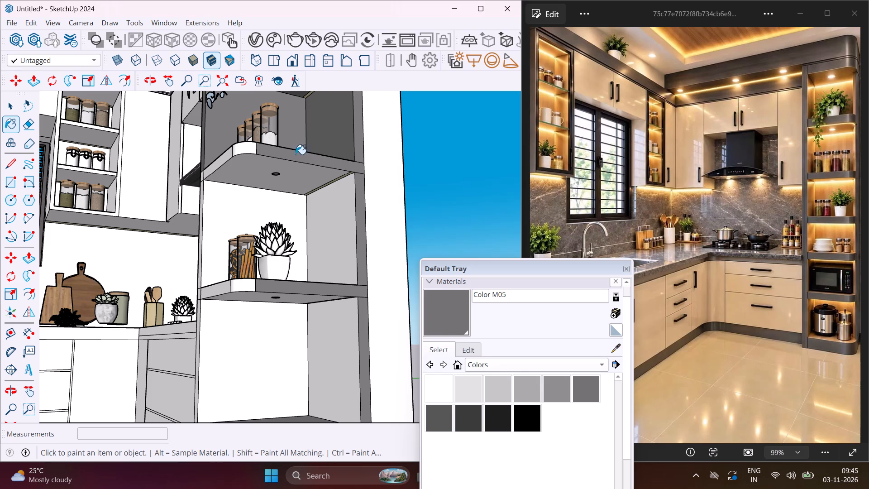
pyautogui.click(251, 154)
pyautogui.click(234, 153)
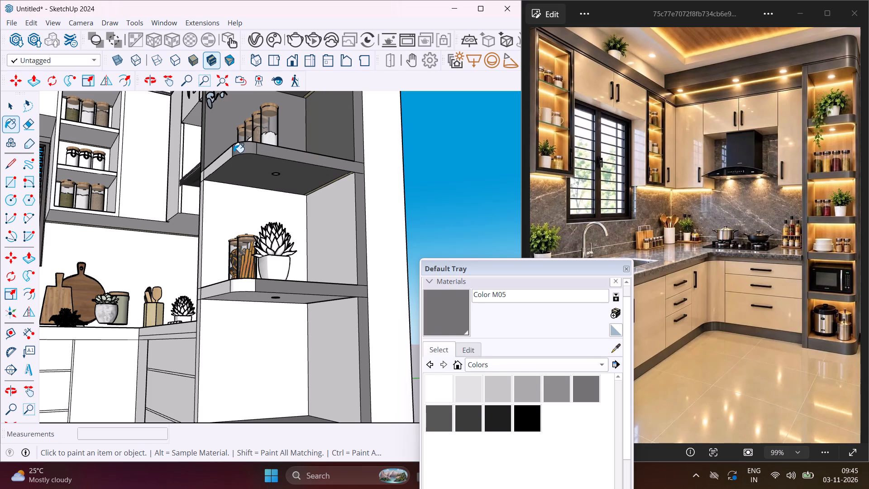
pyautogui.click(224, 159)
pyautogui.click(212, 201)
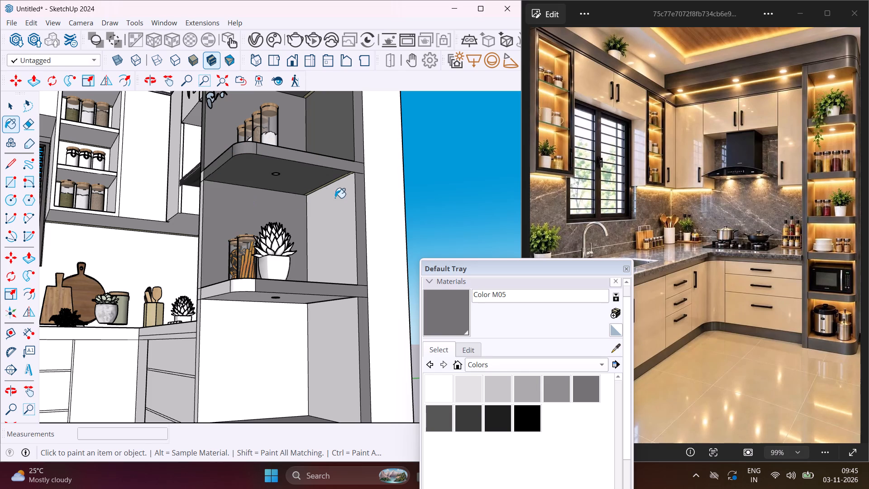
pyautogui.click(335, 198)
# Paint the succulent shelf's underside, rounded corner and side edge, plus the back and inner side of the niche below, with Color M05.
pyautogui.click(304, 299)
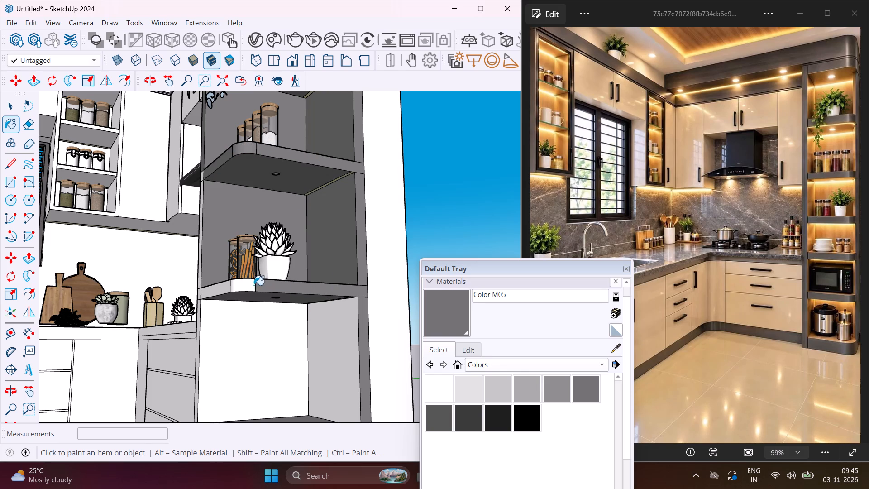
pyautogui.click(250, 284)
pyautogui.click(221, 292)
pyautogui.click(222, 323)
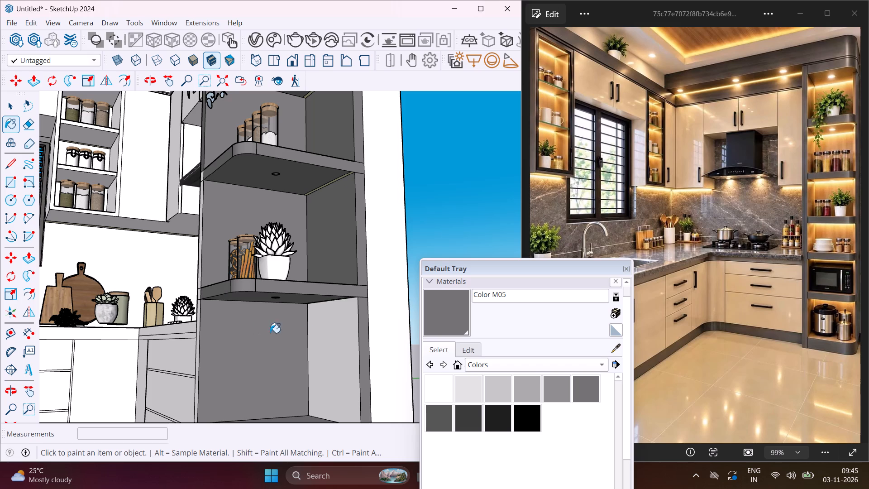
pyautogui.click(312, 325)
# Paint the bottom niche's floor, back and inner side, the plinth's rounded corner and side, and the lowest shelf's side and rounded edges with Color M05.
pyautogui.scroll(-5, 303, 308)
pyautogui.scroll(-6, 291, 272)
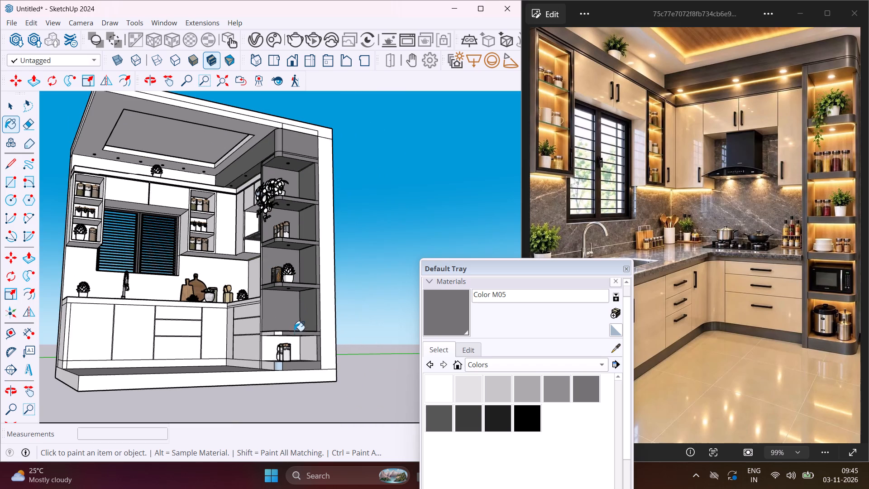
pyautogui.moveTo(294, 334); pyautogui.dragTo(298, 382, button='middle')
pyautogui.scroll(13, 281, 370)
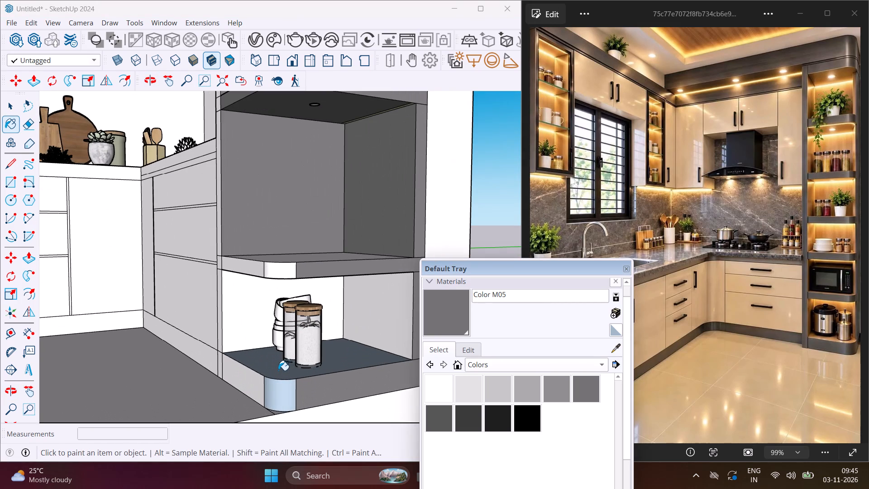
pyautogui.click(278, 370)
pyautogui.click(284, 389)
pyautogui.click(258, 383)
pyautogui.click(232, 337)
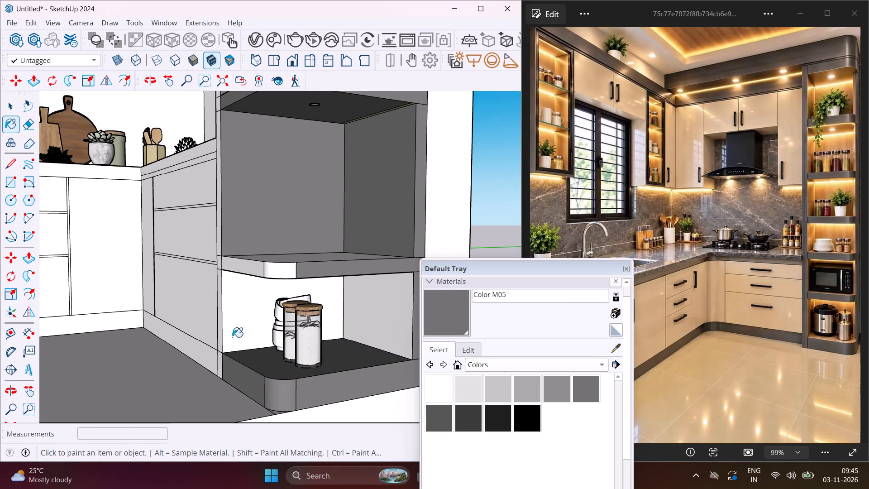
pyautogui.click(244, 270)
pyautogui.click(277, 268)
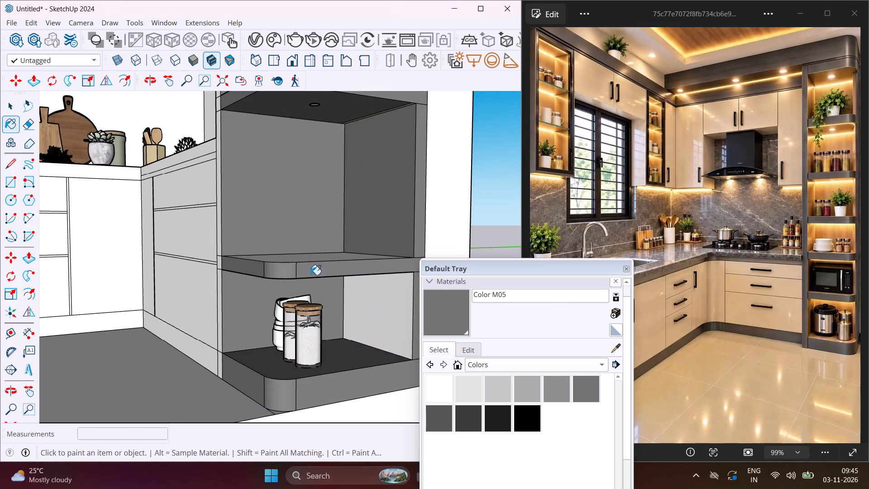
pyautogui.click(375, 302)
# Paint the lowest shelf's top and the cabinet-side panel's front edge strips beside the two bottom niches with Color M05.
pyautogui.moveTo(340, 258); pyautogui.dragTo(344, 297, button='middle')
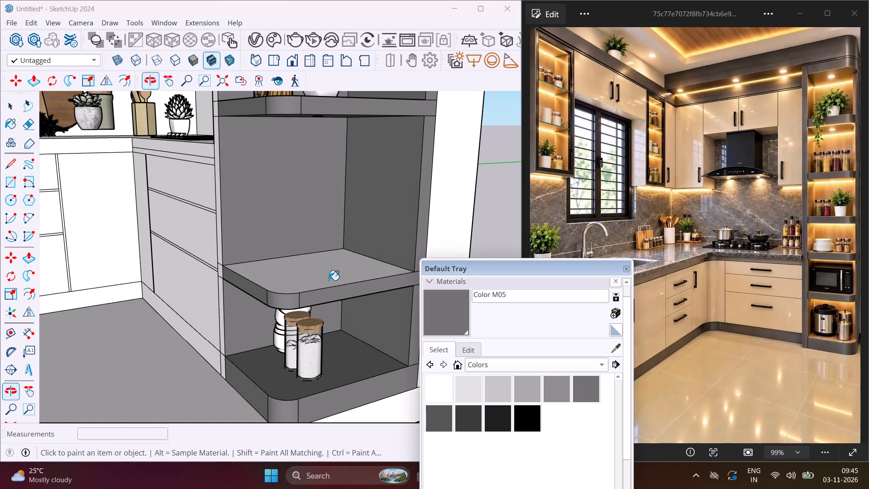
pyautogui.click(329, 280)
pyautogui.moveTo(224, 242); pyautogui.dragTo(349, 241, button='middle')
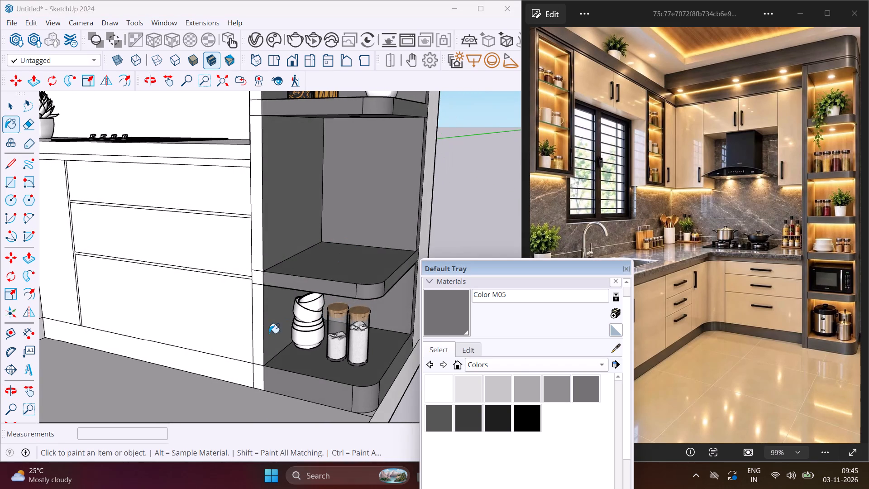
pyautogui.click(255, 357)
pyautogui.click(256, 372)
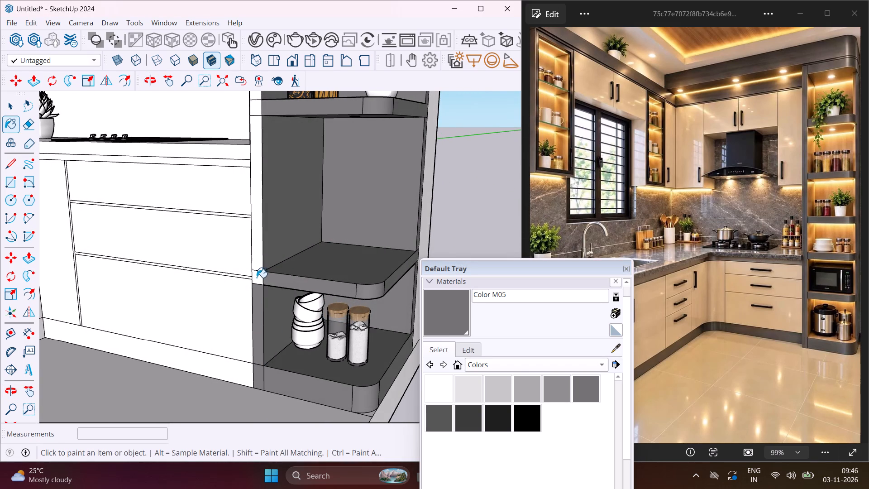
pyautogui.click(257, 278)
pyautogui.click(255, 258)
# Paint the top of the succulent shelf and the underside of the lowest shelf with Color M05.
pyautogui.scroll(-9, 261, 240)
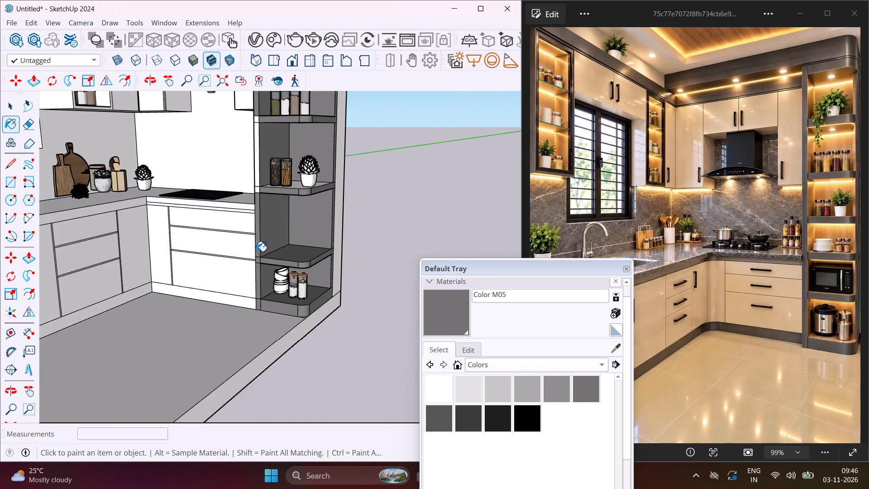
pyautogui.scroll(-4, 256, 251)
pyautogui.scroll(12, 260, 198)
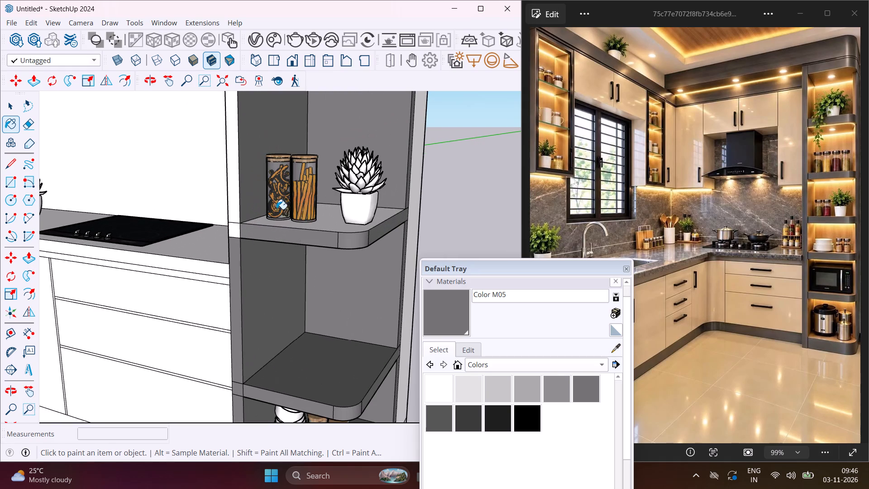
pyautogui.click(325, 225)
pyautogui.moveTo(349, 345); pyautogui.dragTo(327, 194, button='middle')
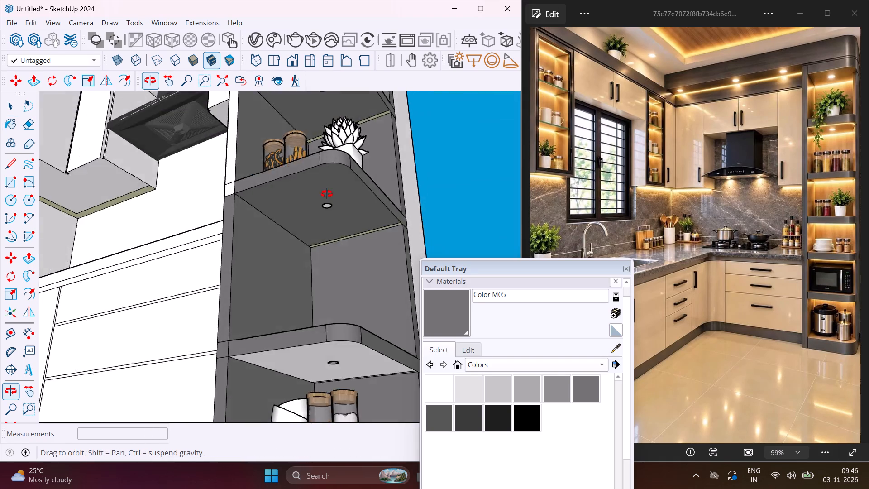
pyautogui.moveTo(327, 194); pyautogui.dragTo(332, 164, button='middle')
pyautogui.click(349, 326)
# Paint the four-jar shelf's top and the cabinet-side panel's remaining front edge strips with Color M05.
pyautogui.moveTo(327, 266); pyautogui.dragTo(335, 328, button='middle')
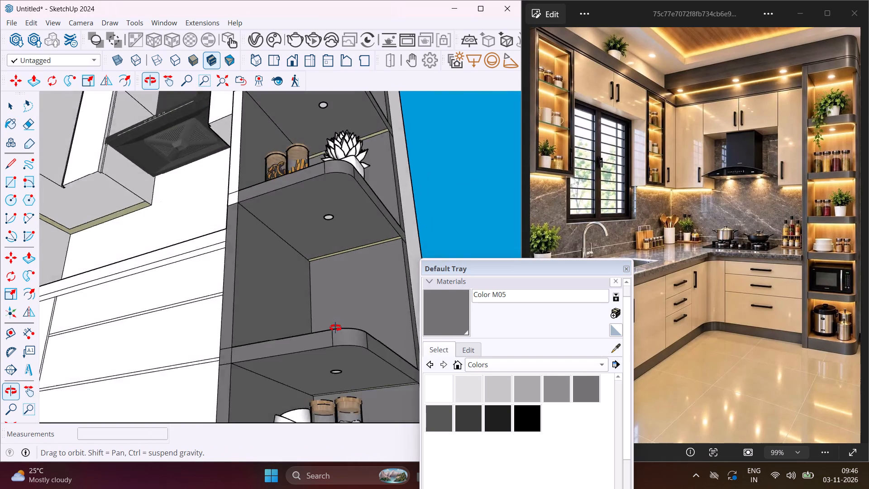
pyautogui.moveTo(335, 328); pyautogui.dragTo(367, 454, button='middle')
pyautogui.scroll(-4, 363, 454)
pyautogui.scroll(-5, 301, 297)
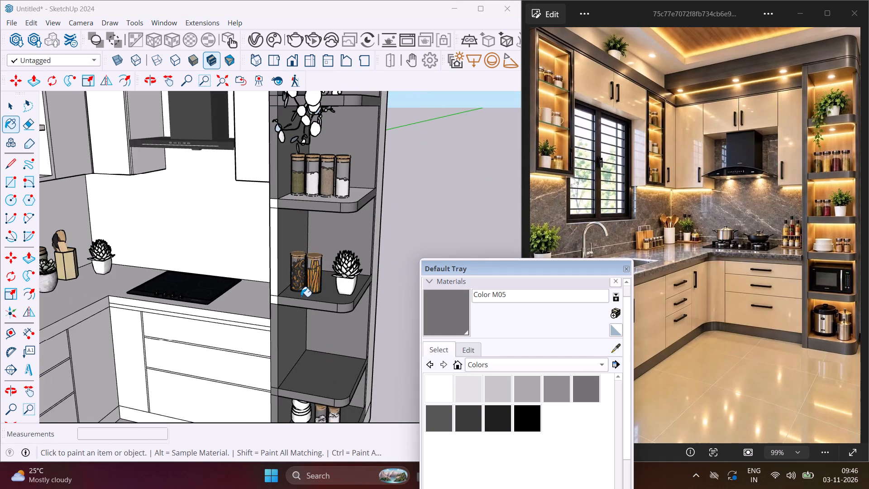
pyautogui.scroll(6, 356, 143)
pyautogui.click(350, 245)
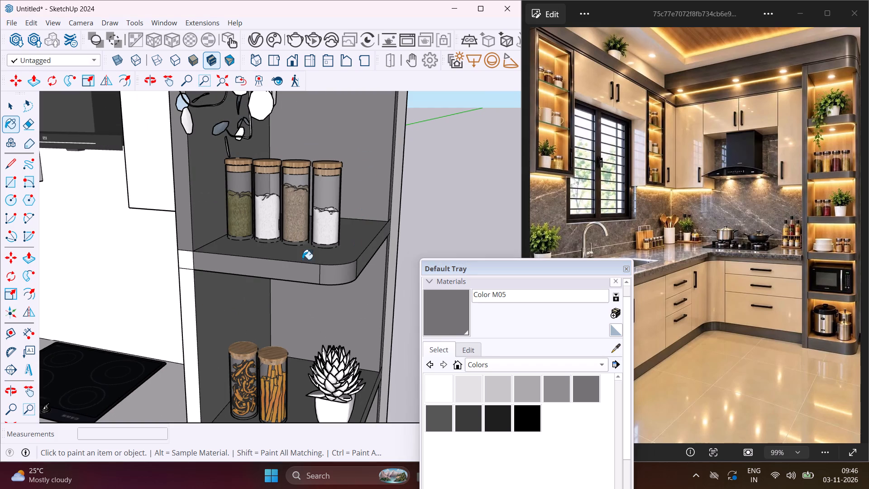
pyautogui.click(186, 259)
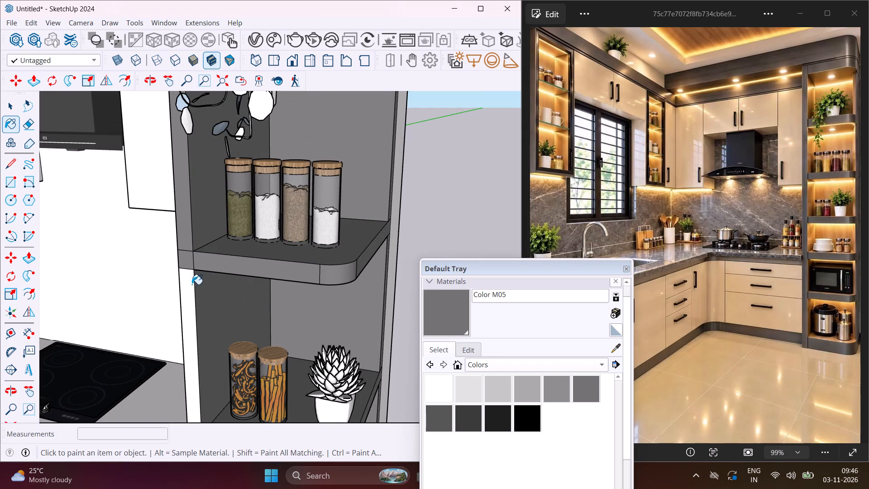
pyautogui.click(192, 284)
pyautogui.scroll(-5, 225, 250)
pyautogui.scroll(3, 200, 383)
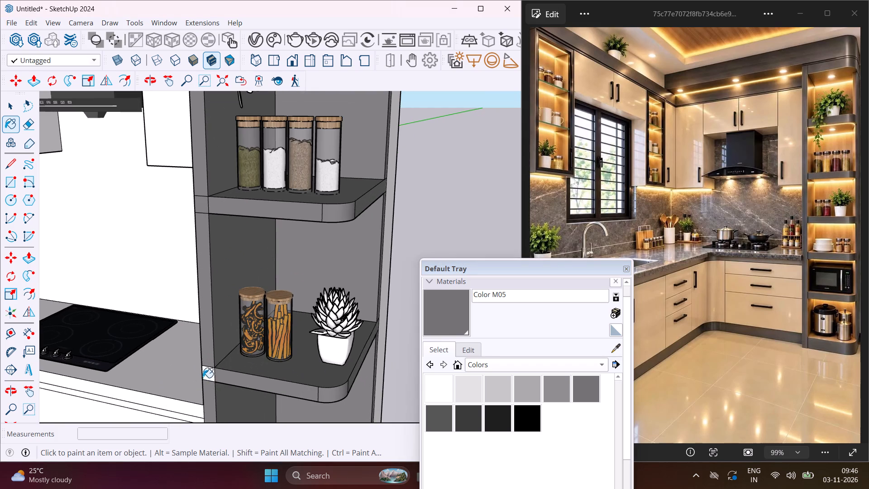
pyautogui.click(207, 374)
pyautogui.moveTo(221, 368); pyautogui.dragTo(374, 344, button='middle')
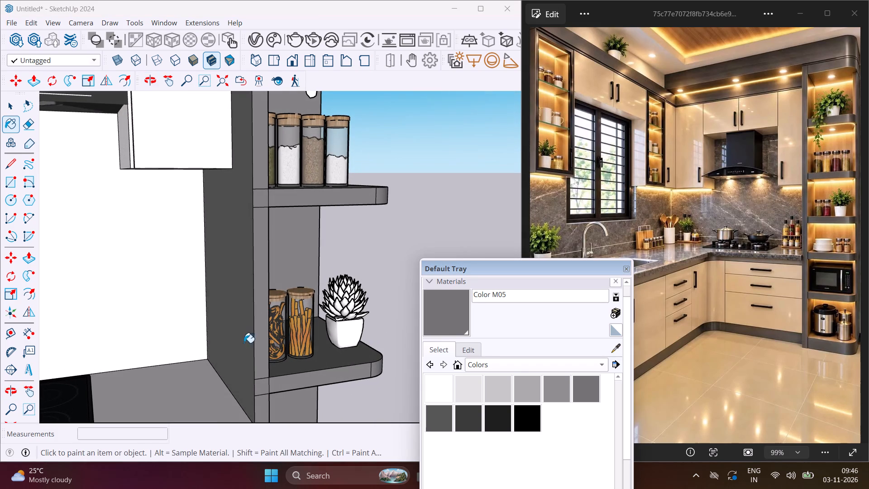
pyautogui.click(249, 309)
# Paint the end faces and front of the band above the window-wall upper cabinets with Color M05, including the trim strip's end.
pyautogui.moveTo(254, 293); pyautogui.dragTo(178, 370, button='middle')
pyautogui.scroll(-3, 178, 370)
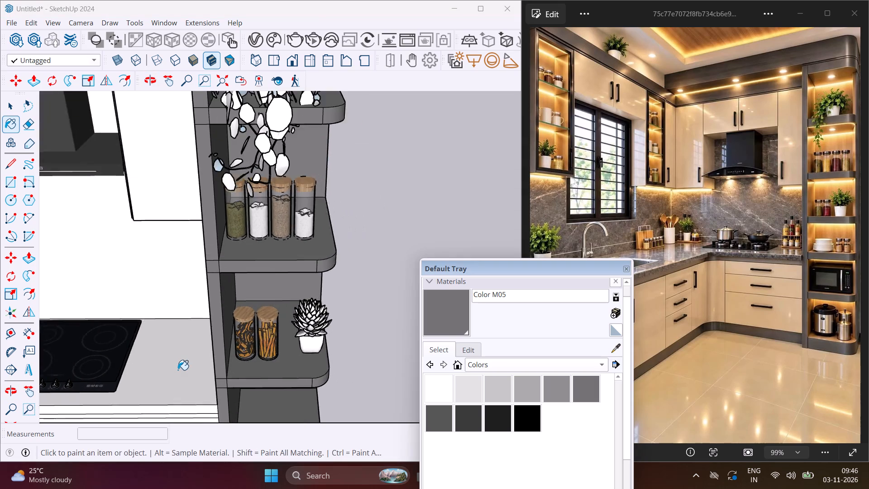
pyautogui.scroll(-5, 178, 370)
pyautogui.moveTo(207, 335); pyautogui.dragTo(158, 183, button='middle')
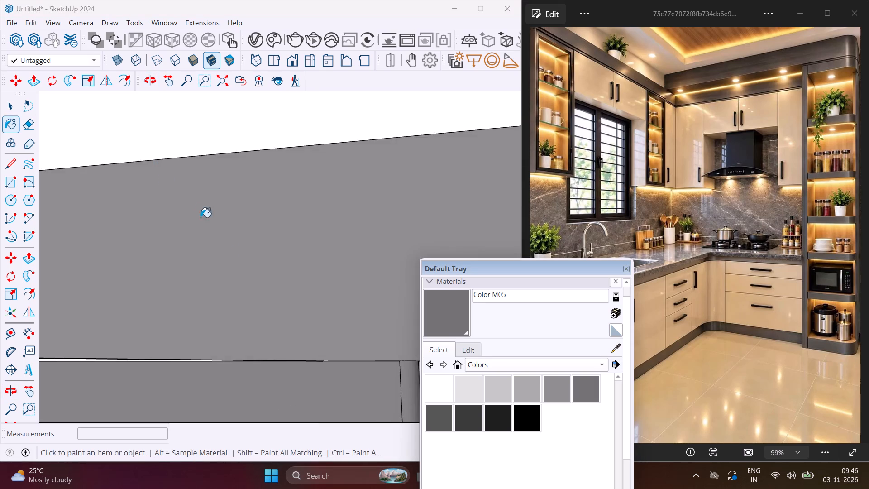
pyautogui.scroll(-11, 227, 255)
pyautogui.scroll(-12, 236, 294)
pyautogui.scroll(-5, 228, 330)
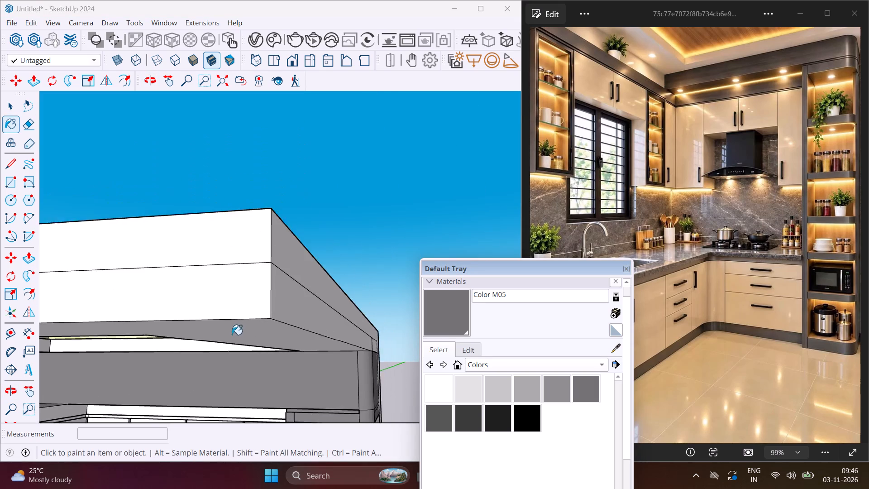
pyautogui.scroll(-20, 232, 335)
pyautogui.scroll(-4, 234, 325)
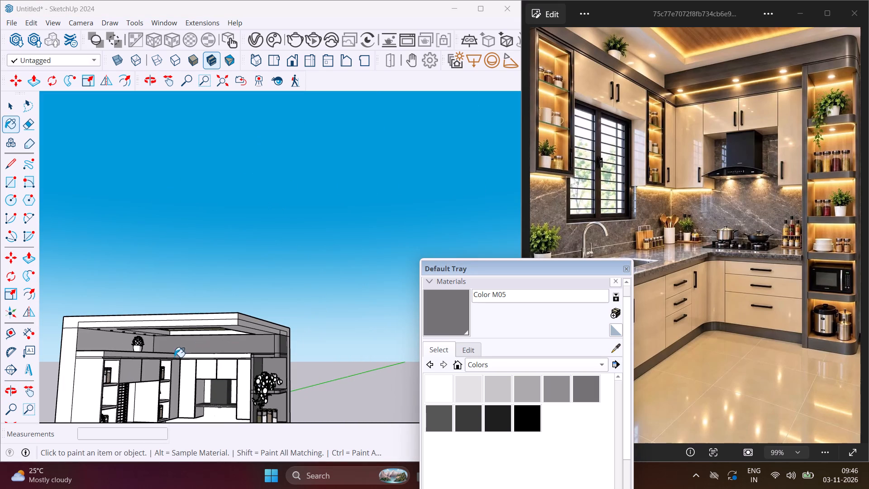
pyautogui.scroll(17, 103, 360)
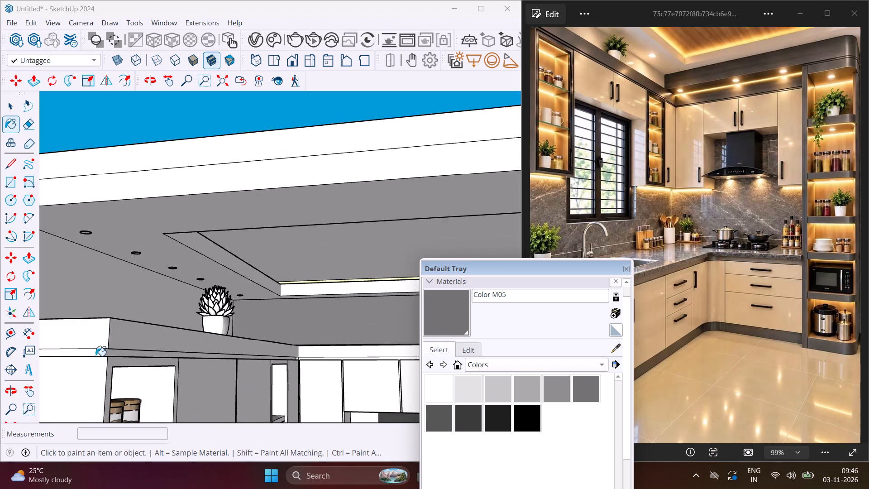
pyautogui.scroll(4, 93, 350)
pyautogui.click(89, 339)
pyautogui.click(99, 355)
pyautogui.click(128, 334)
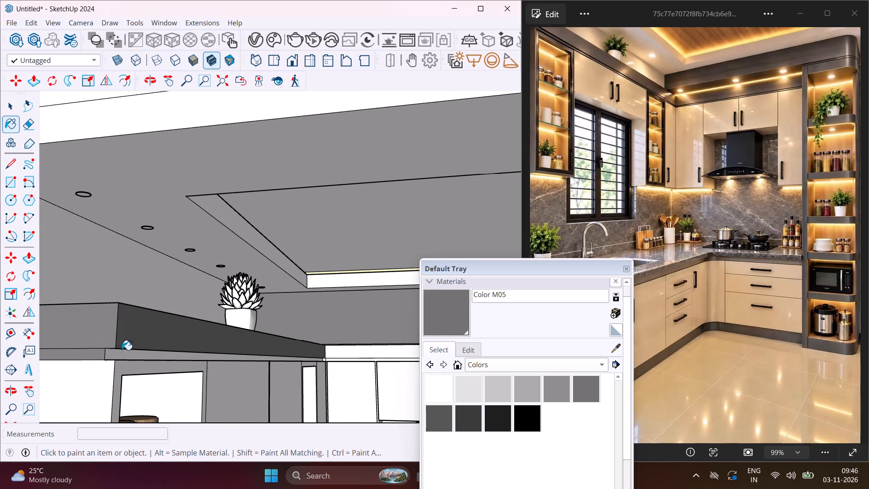
pyautogui.click(115, 356)
# Paint the window-wall band's underside and the front of the trim strip beneath it with Color M05.
pyautogui.scroll(4, 115, 356)
pyautogui.moveTo(115, 356); pyautogui.dragTo(148, 371, button='middle')
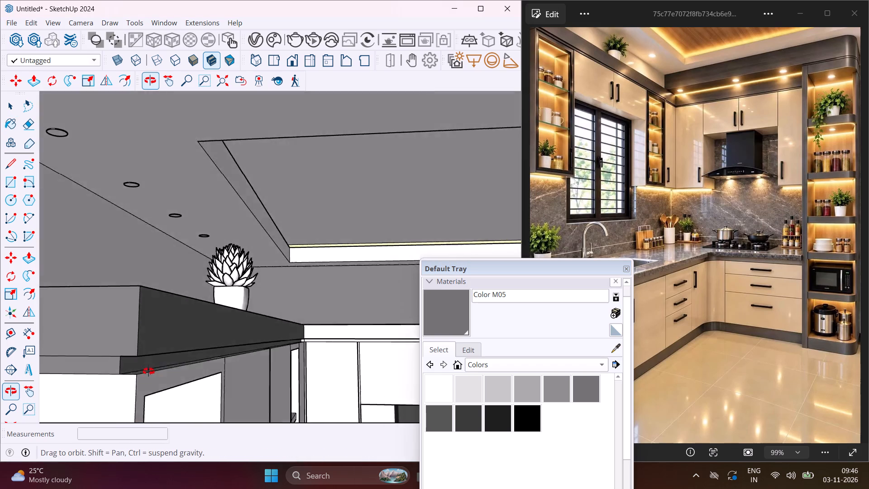
pyautogui.moveTo(148, 371); pyautogui.dragTo(161, 375, button='middle')
pyautogui.scroll(4, 162, 376)
pyautogui.click(161, 384)
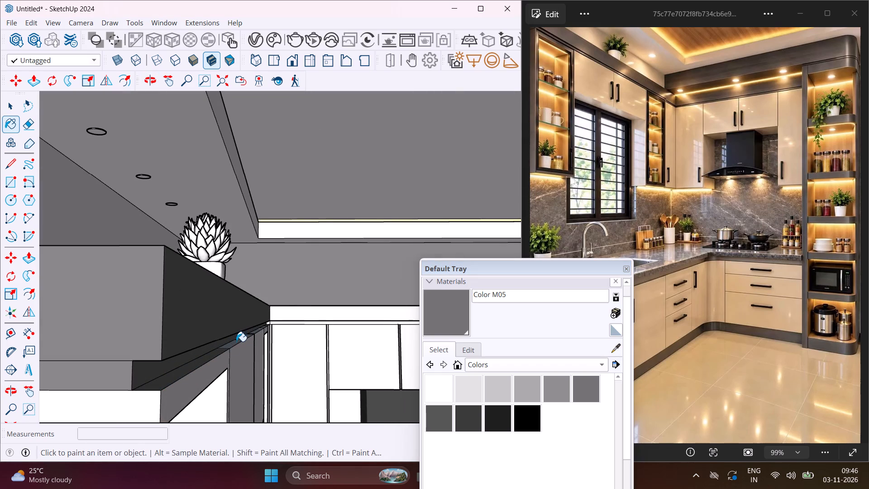
pyautogui.click(236, 342)
pyautogui.moveTo(236, 343); pyautogui.dragTo(209, 298, button='middle')
pyautogui.scroll(3, 192, 288)
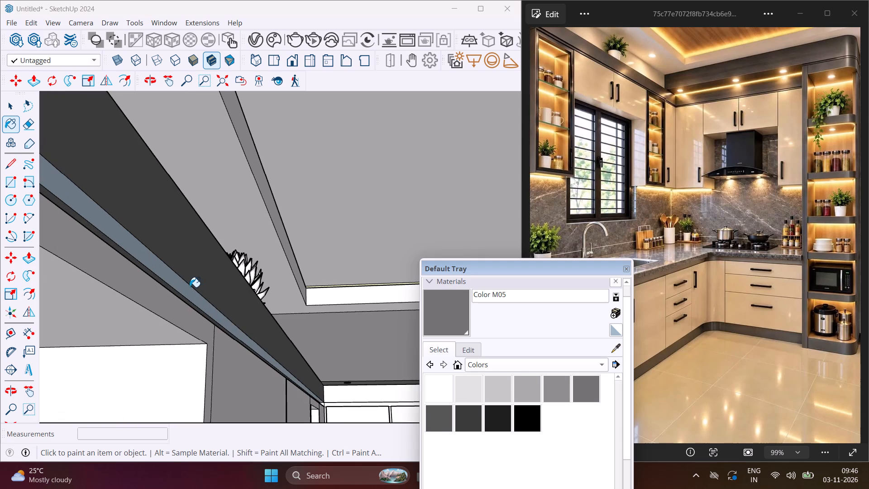
pyautogui.click(186, 288)
# Paint the trim strip's narrow undersides above the window-wall cabinet doors and the open jar shelves with Color M05.
pyautogui.moveTo(278, 316); pyautogui.dragTo(160, 344, button='middle')
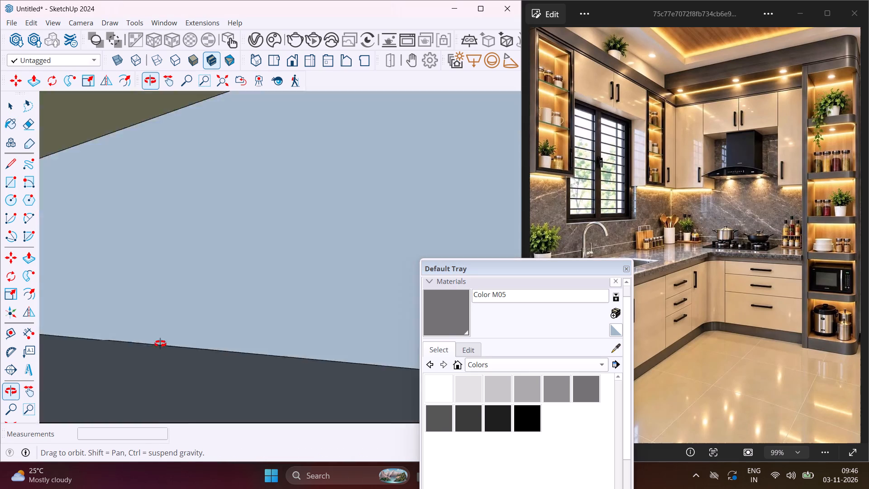
pyautogui.moveTo(160, 344); pyautogui.dragTo(166, 320, button='middle')
pyautogui.scroll(-8, 182, 324)
pyautogui.moveTo(198, 363); pyautogui.dragTo(193, 400, button='middle')
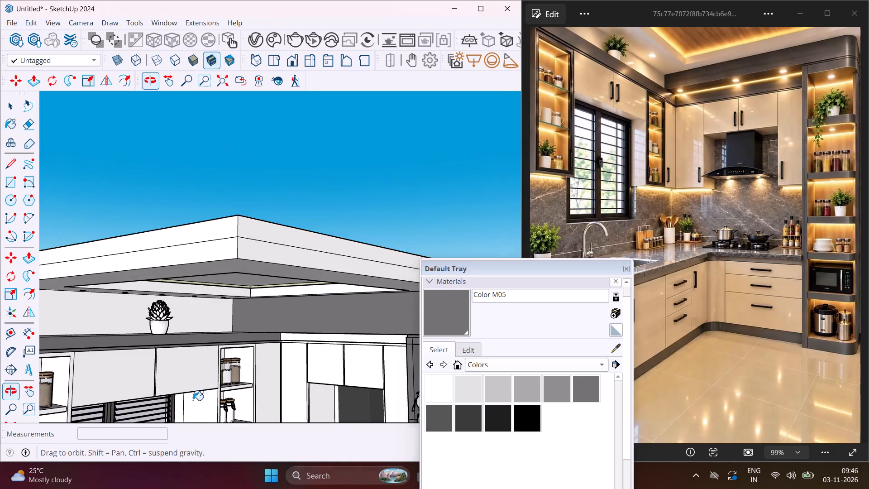
pyautogui.scroll(11, 174, 351)
pyautogui.scroll(9, 130, 358)
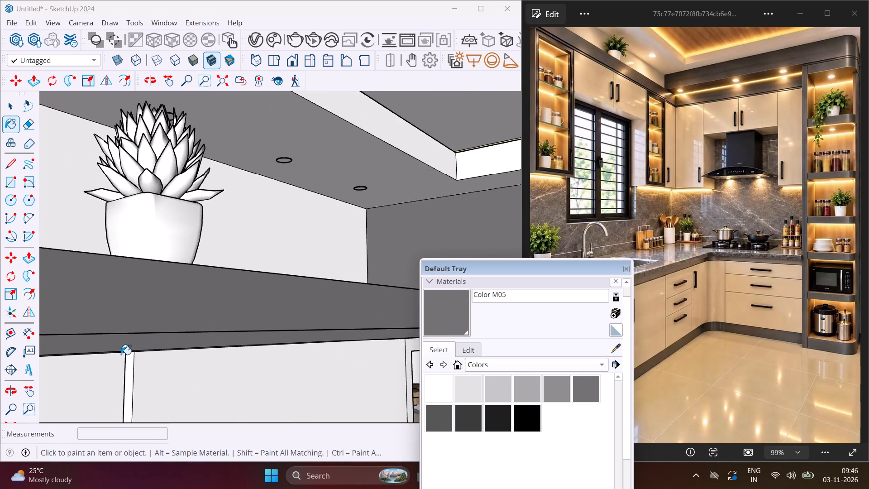
pyautogui.moveTo(121, 355); pyautogui.dragTo(126, 379, button='middle')
pyautogui.scroll(7, 137, 375)
pyautogui.click(145, 364)
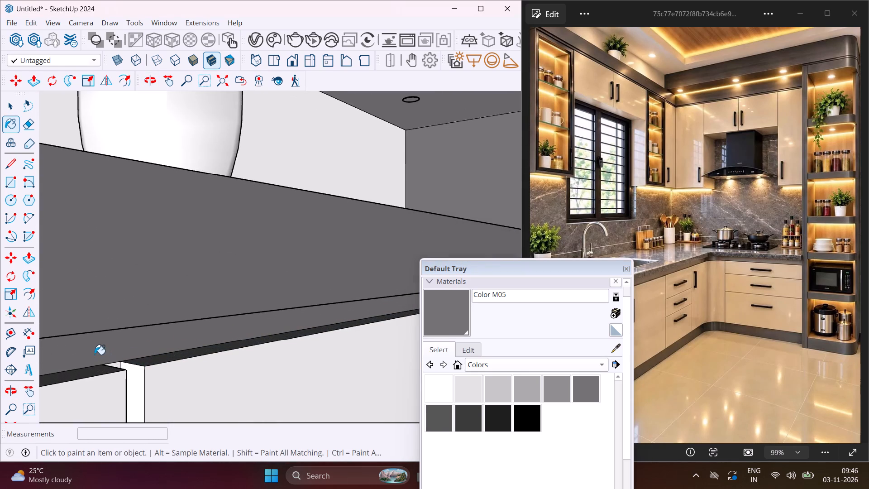
pyautogui.scroll(-7, 92, 355)
pyautogui.moveTo(140, 362); pyautogui.dragTo(0, 360, button='middle')
pyautogui.scroll(-5, 109, 329)
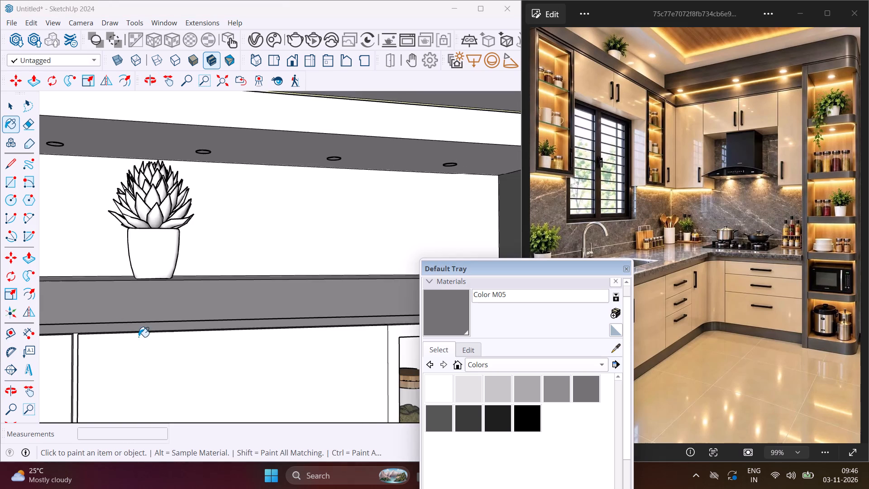
pyautogui.scroll(-3, 138, 337)
pyautogui.scroll(16, 355, 336)
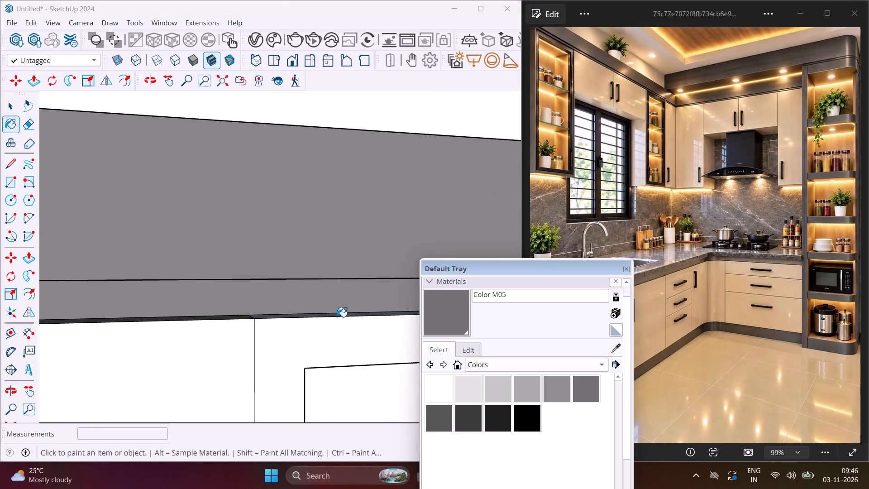
pyautogui.click(334, 314)
pyautogui.scroll(-4, 299, 311)
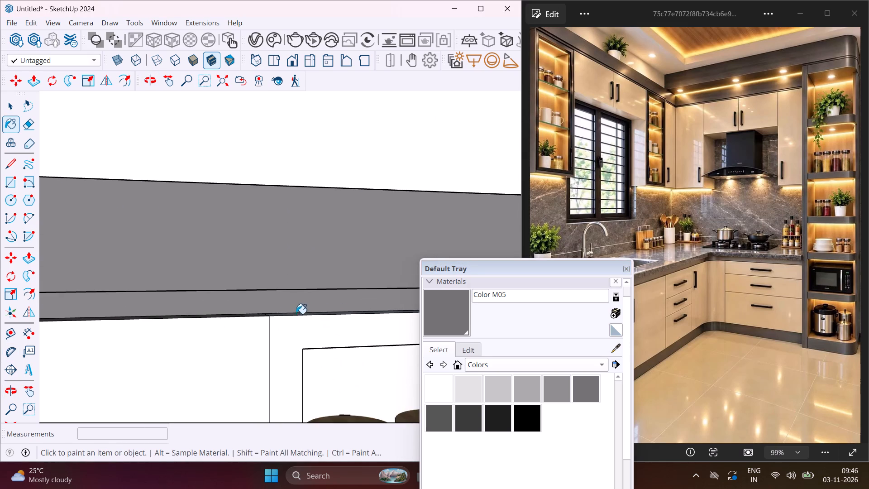
pyautogui.scroll(11, 296, 314)
pyautogui.click(270, 317)
# Paint the trim strip above the hob-wall upper cabinets and its small corner piece with Color M05.
pyautogui.scroll(-3, 267, 312)
pyautogui.moveTo(267, 312); pyautogui.dragTo(344, 253, button='middle')
pyautogui.scroll(-15, 274, 294)
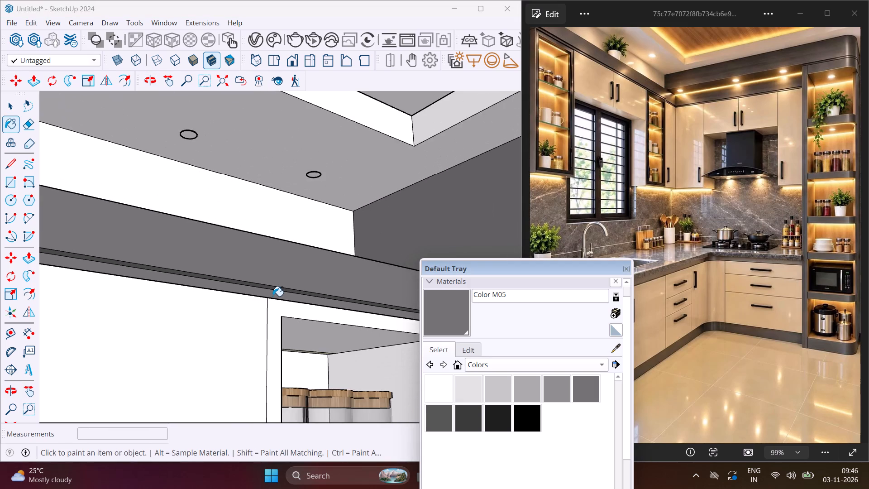
pyautogui.scroll(-15, 273, 296)
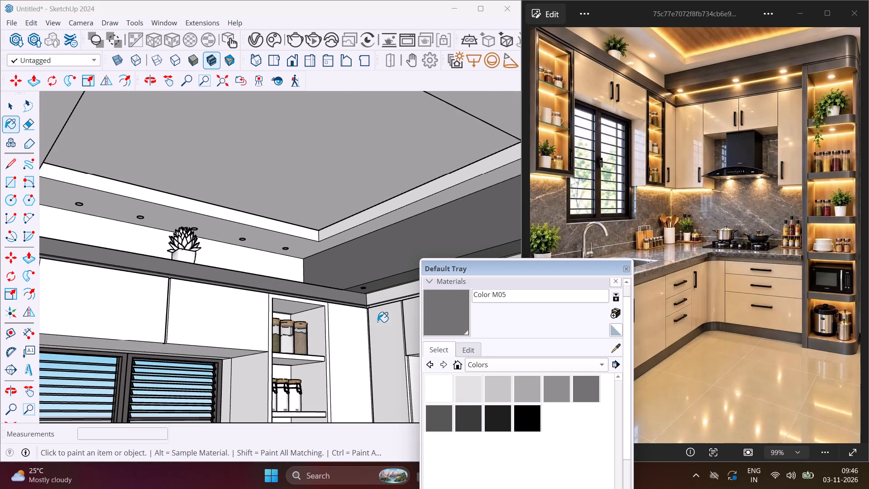
pyautogui.scroll(15, 381, 321)
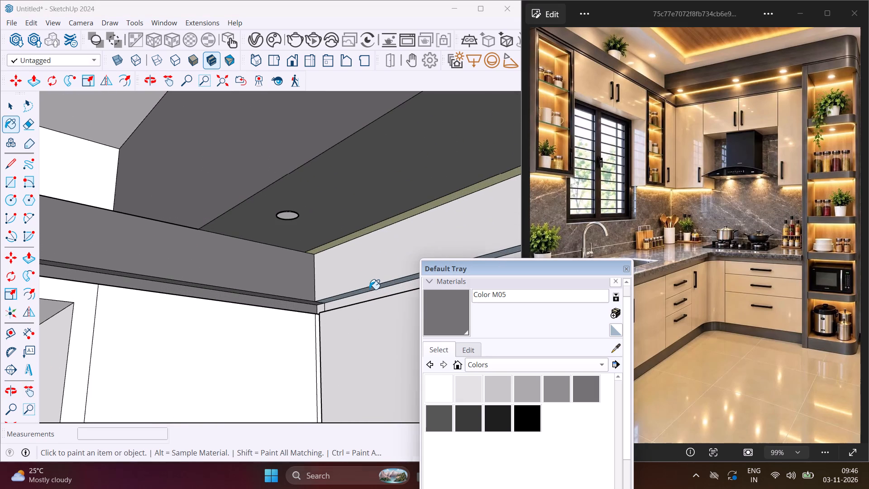
pyautogui.click(369, 289)
pyautogui.scroll(3, 373, 290)
pyautogui.click(372, 294)
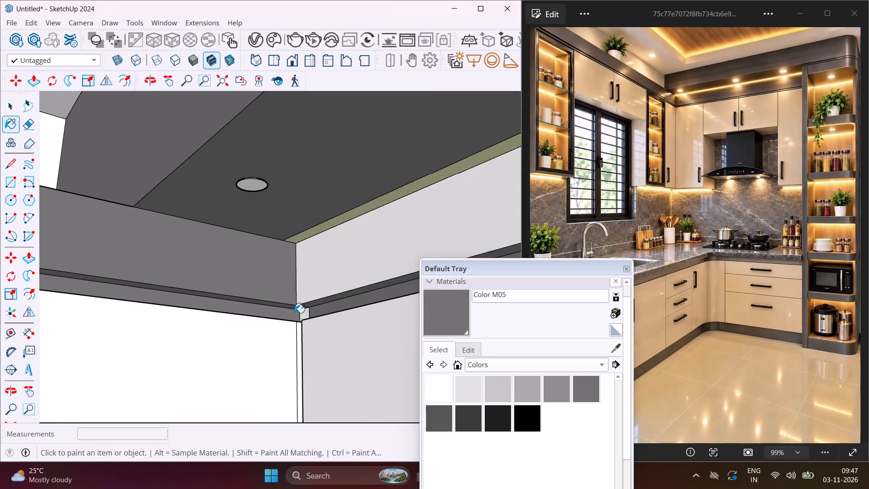
pyautogui.click(305, 316)
# Paint the undersides of the trim strips where the window-wall and hob-wall cabinets meet with Color M05.
pyautogui.moveTo(302, 313); pyautogui.dragTo(315, 336, button='middle')
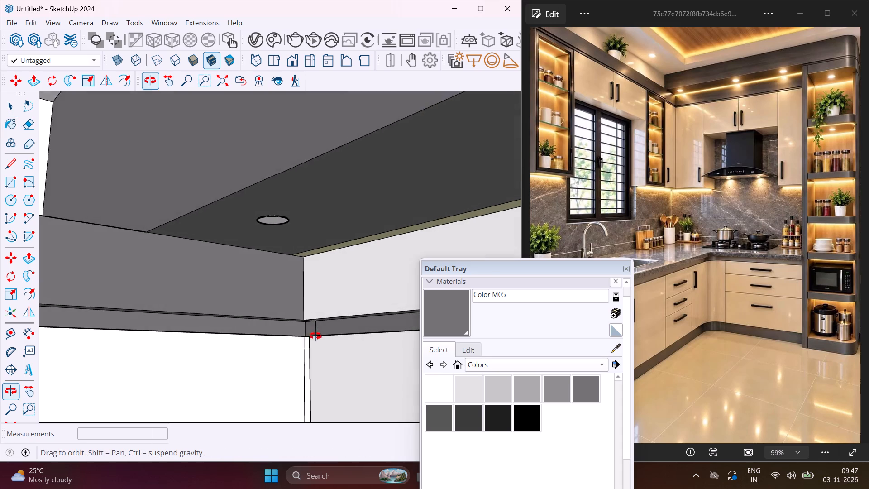
pyautogui.moveTo(315, 336); pyautogui.dragTo(329, 336, button='middle')
pyautogui.scroll(14, 324, 334)
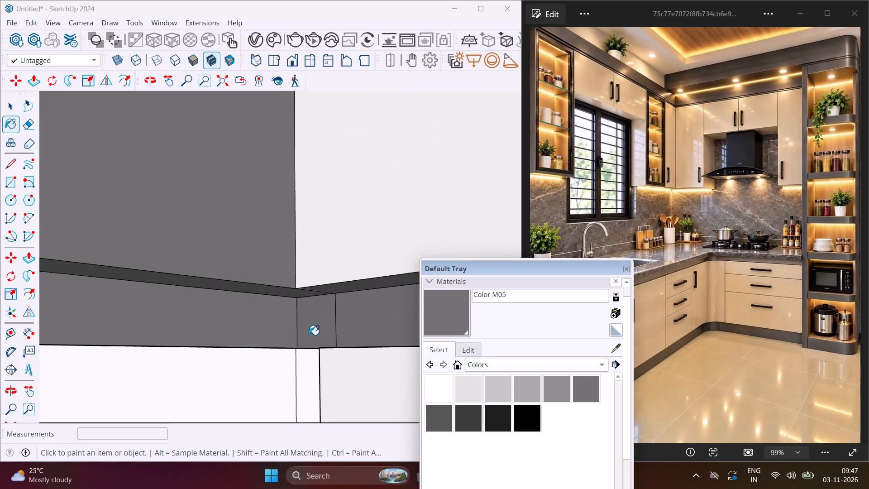
pyautogui.scroll(2, 309, 335)
pyautogui.moveTo(309, 335); pyautogui.dragTo(328, 355, button='middle')
pyautogui.click(309, 356)
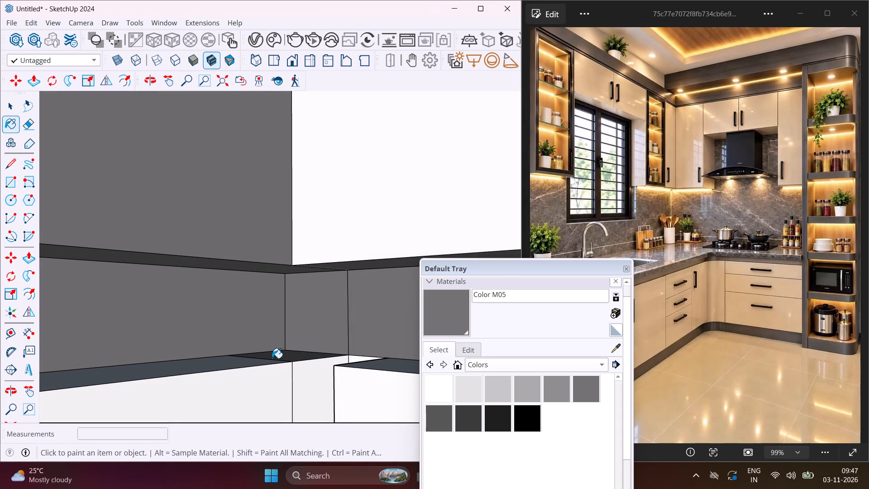
pyautogui.click(267, 363)
pyautogui.click(372, 367)
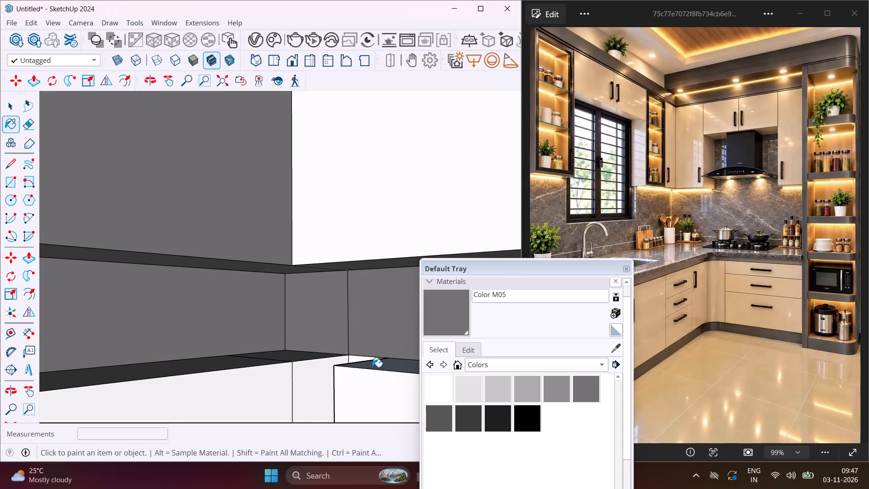
# Paint the front face of the band above the hob-wall upper cabinets with Color M05.
pyautogui.scroll(-4, 336, 359)
pyautogui.moveTo(336, 359); pyautogui.dragTo(276, 336, button='middle')
pyautogui.scroll(-6, 253, 336)
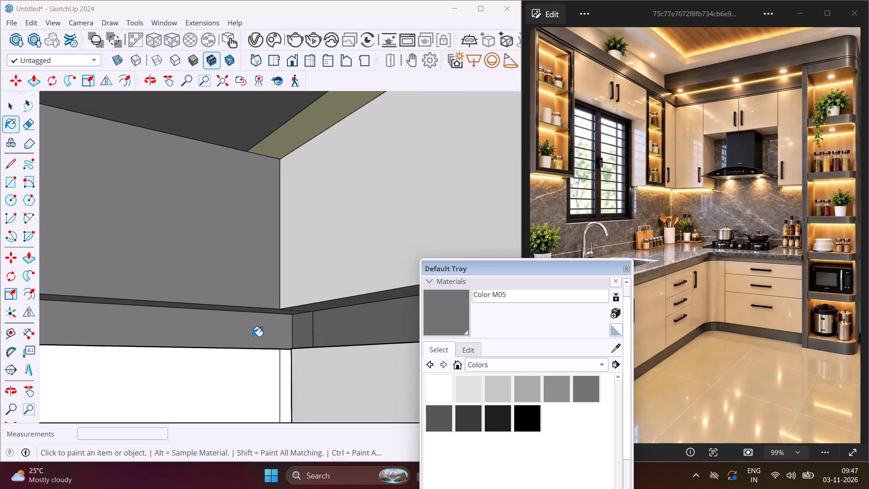
pyautogui.scroll(-4, 253, 336)
pyautogui.click(307, 293)
# Paint the narrow undersides of the trim strip above the hob-wall cabinet doors with Color M05.
pyautogui.scroll(-4, 169, 317)
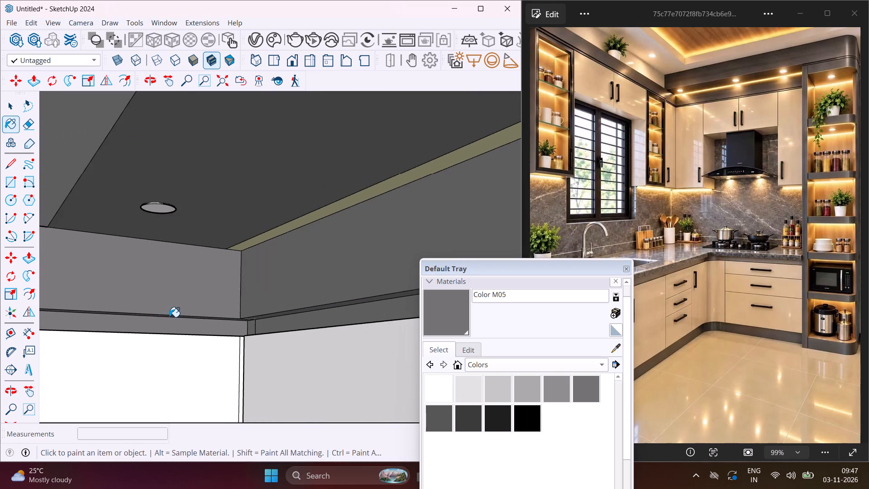
pyautogui.scroll(-16, 169, 317)
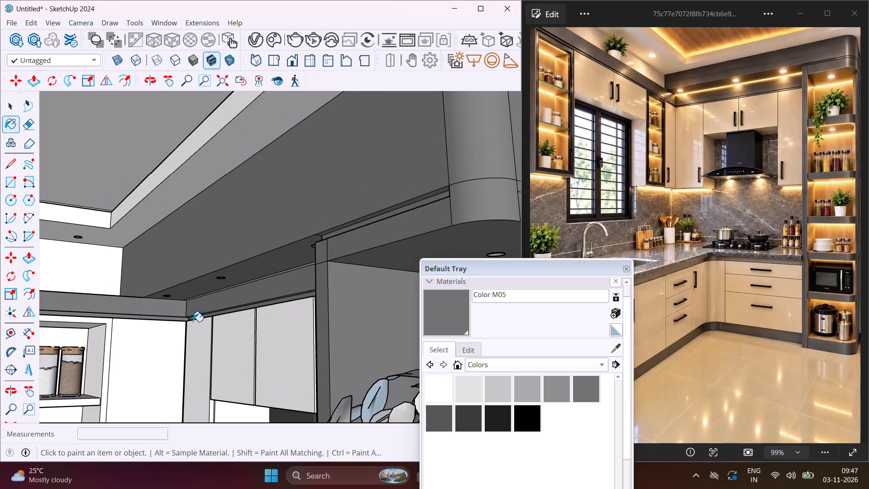
pyautogui.scroll(10, 302, 303)
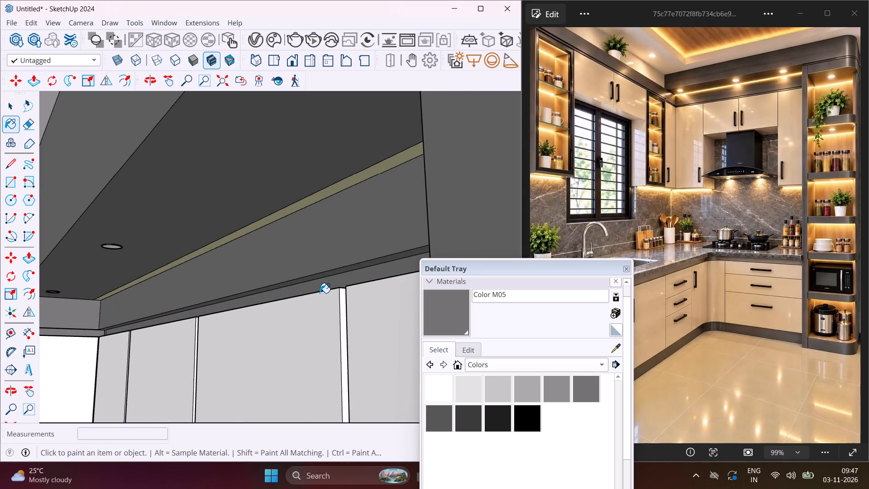
pyautogui.moveTo(320, 295); pyautogui.dragTo(335, 343, button='middle')
pyautogui.scroll(4, 374, 331)
pyautogui.click(374, 326)
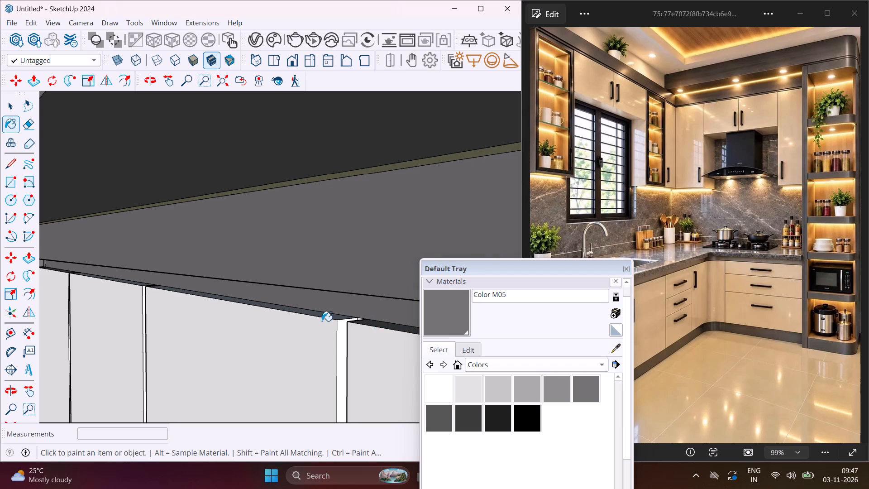
pyautogui.click(335, 314)
pyautogui.click(335, 316)
pyautogui.moveTo(334, 316); pyautogui.dragTo(372, 313, button='middle')
pyautogui.scroll(4, 128, 292)
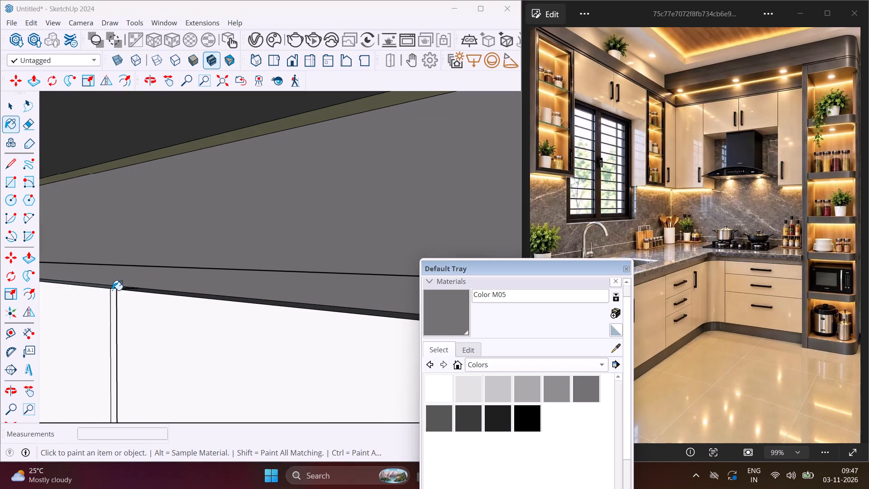
pyautogui.click(110, 288)
# Paint the inner faces of the gap between the corner tall door and the adjacent above-hood door with Color M05.
pyautogui.moveTo(124, 286); pyautogui.dragTo(229, 260, button='middle')
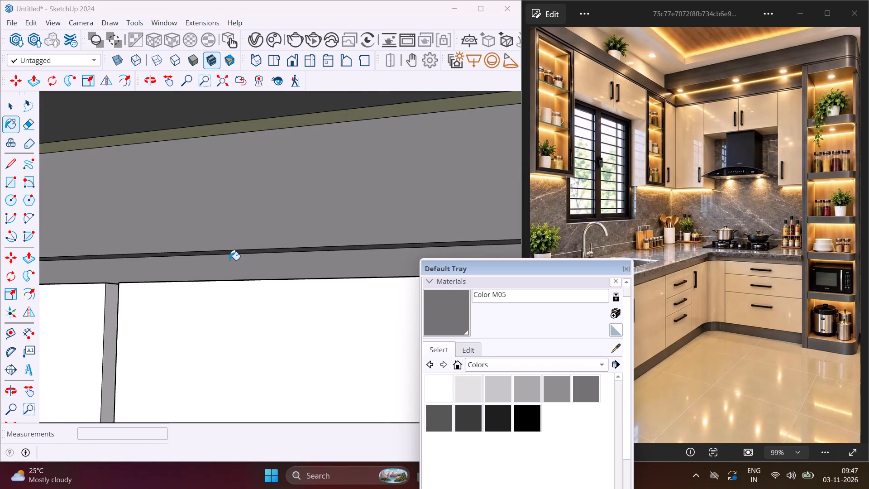
pyautogui.scroll(-20, 229, 260)
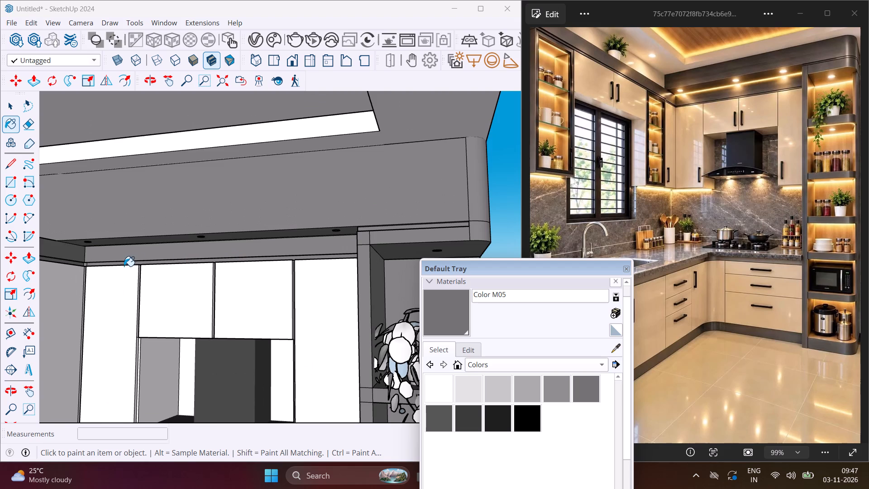
pyautogui.scroll(14, 123, 266)
pyautogui.moveTo(179, 259); pyautogui.dragTo(181, 277, button='middle')
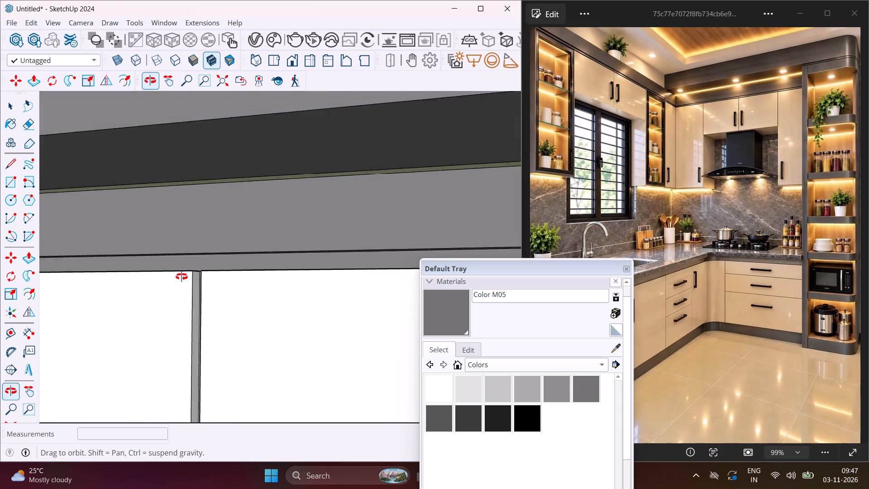
pyautogui.moveTo(181, 277); pyautogui.dragTo(186, 291, button='middle')
pyautogui.scroll(9, 191, 288)
pyautogui.click(200, 294)
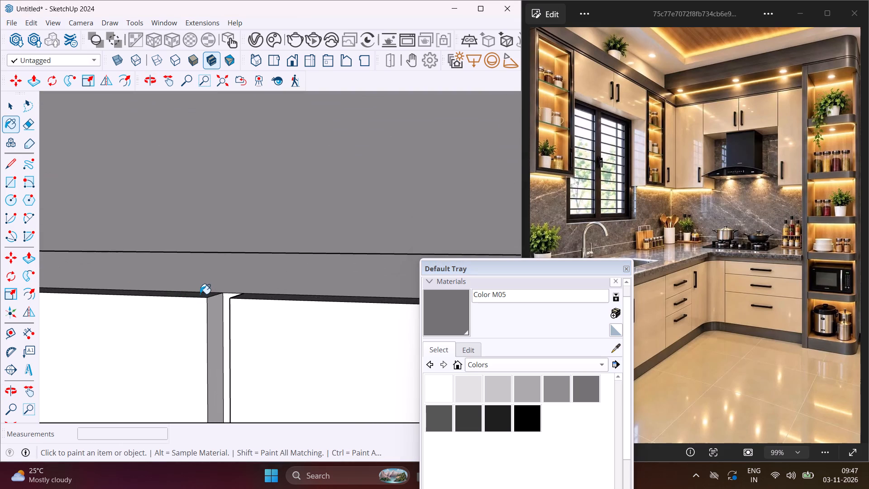
pyautogui.scroll(2, 221, 301)
pyautogui.moveTo(230, 301); pyautogui.dragTo(293, 308, button='middle')
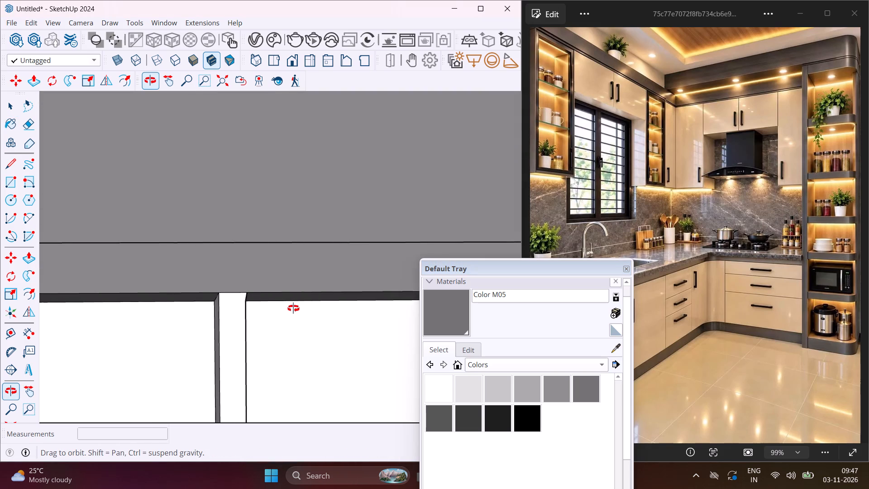
pyautogui.moveTo(293, 308); pyautogui.dragTo(301, 308, button='middle')
pyautogui.scroll(1, 301, 308)
pyautogui.click(224, 318)
pyautogui.moveTo(219, 321); pyautogui.dragTo(175, 317, button='middle')
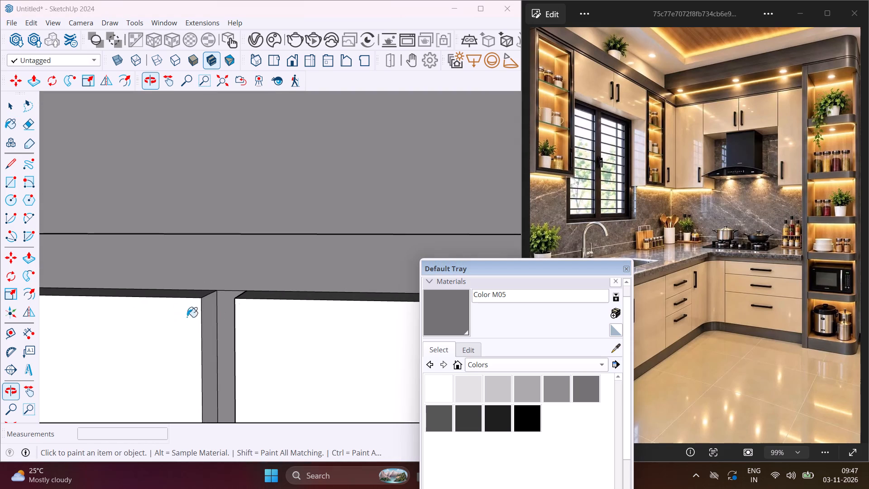
pyautogui.click(209, 317)
pyautogui.moveTo(243, 309); pyautogui.dragTo(351, 296, button='middle')
pyautogui.click(251, 326)
# Paint the back and side faces of the gap between the two above-hood cabinet doors with Color M05.
pyautogui.scroll(-5, 143, 312)
pyautogui.moveTo(174, 320); pyautogui.dragTo(174, 320, button='middle')
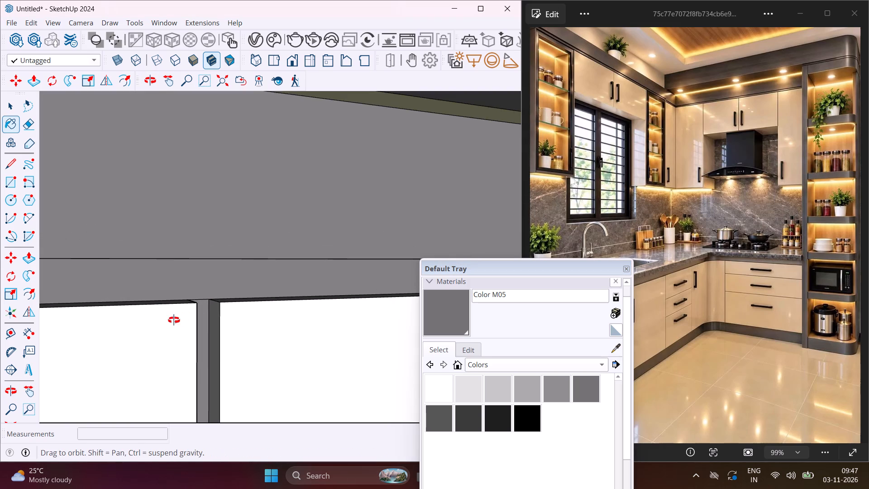
pyautogui.moveTo(174, 320); pyautogui.dragTo(138, 267, button='middle')
pyautogui.scroll(-18, 138, 267)
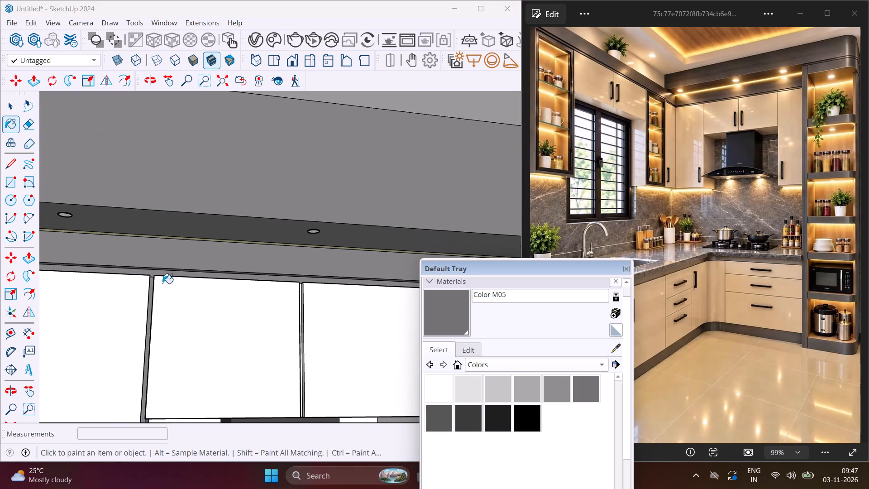
pyautogui.scroll(14, 300, 369)
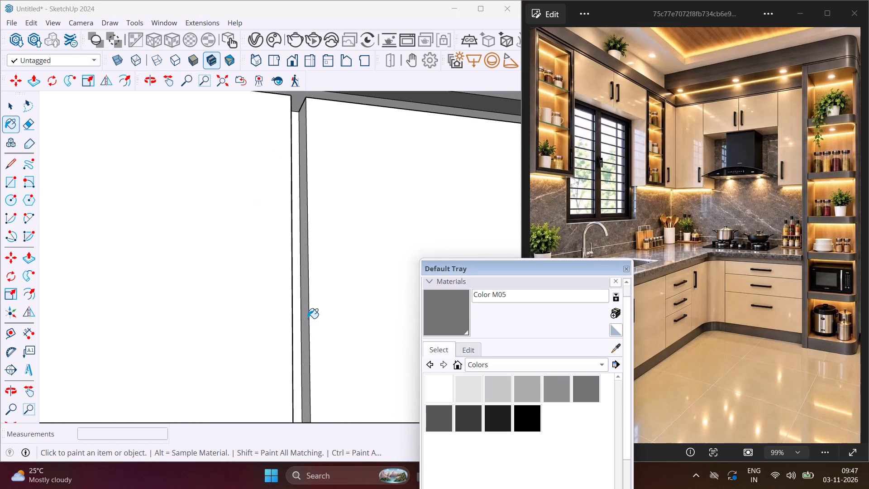
pyautogui.click(308, 318)
pyautogui.moveTo(288, 321); pyautogui.dragTo(189, 371, button='middle')
pyautogui.scroll(3, 270, 349)
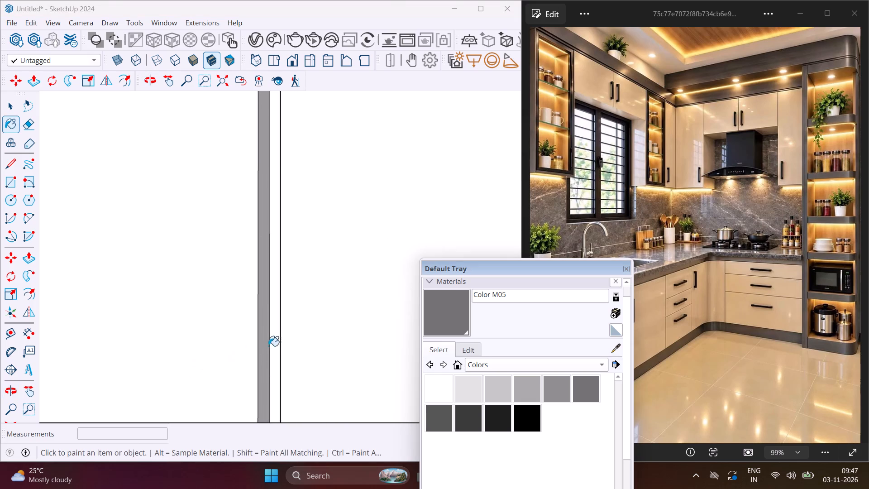
pyautogui.click(264, 341)
pyautogui.moveTo(264, 341); pyautogui.dragTo(308, 345, button='middle')
pyautogui.click(277, 325)
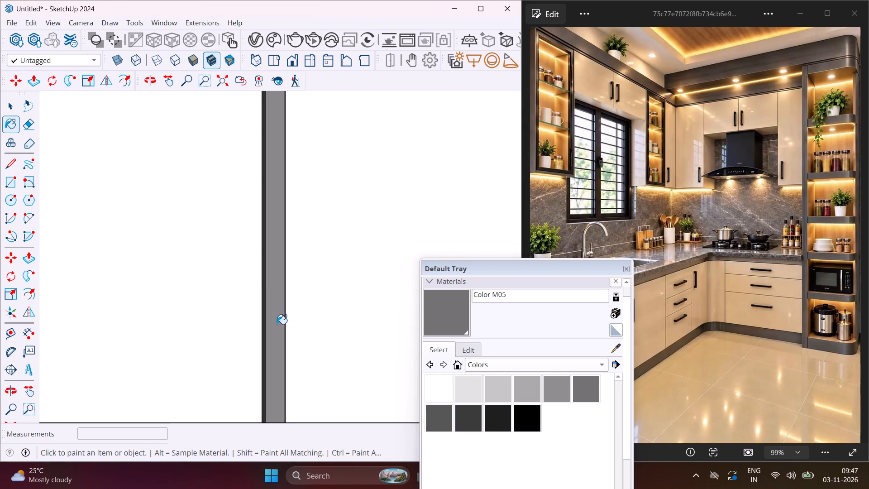
# Paint the inner faces of the gap between the above-hood doors and the tall door nearest the open corner shelves with Color M05.
pyautogui.scroll(-18, 263, 295)
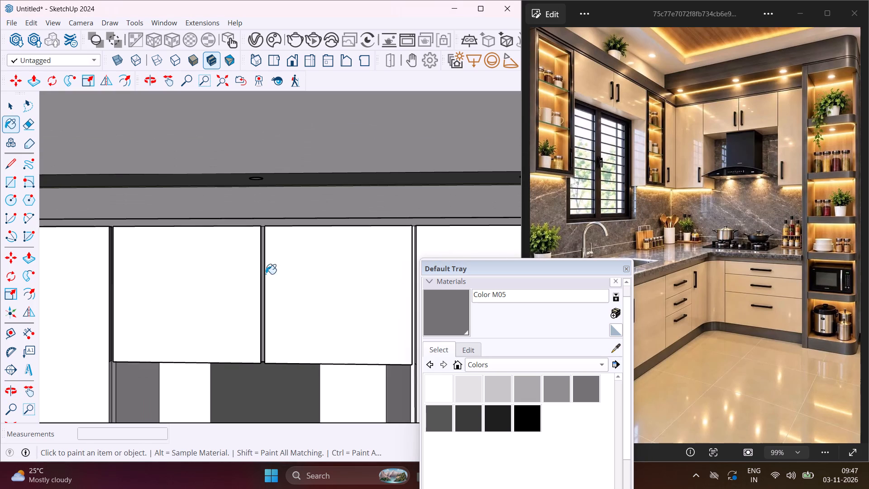
pyautogui.scroll(14, 420, 233)
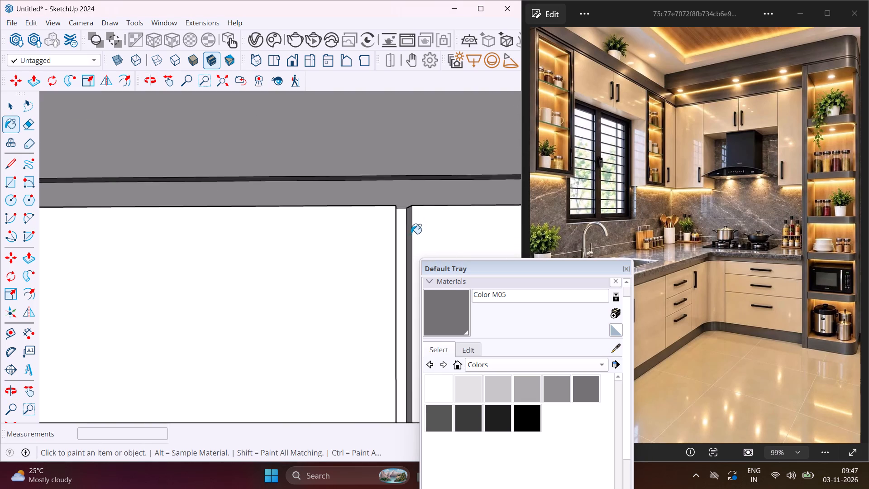
pyautogui.scroll(1, 411, 234)
pyautogui.click(408, 232)
pyautogui.click(403, 230)
pyautogui.moveTo(402, 230); pyautogui.dragTo(322, 261, button='middle')
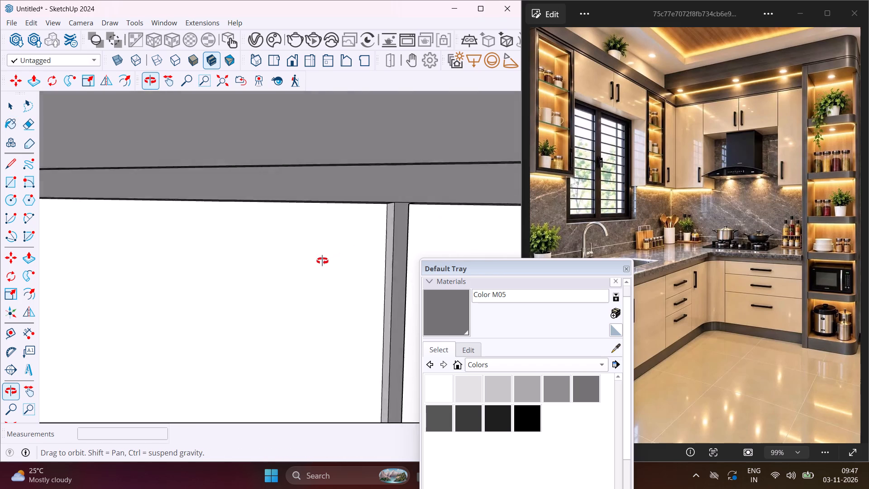
pyautogui.moveTo(322, 261); pyautogui.dragTo(289, 269, button='middle')
pyautogui.click(382, 233)
# Paint the narrow vertical edge beside the corner tall door, below the above-hood doors, with Color M05.
pyautogui.scroll(-9, 375, 212)
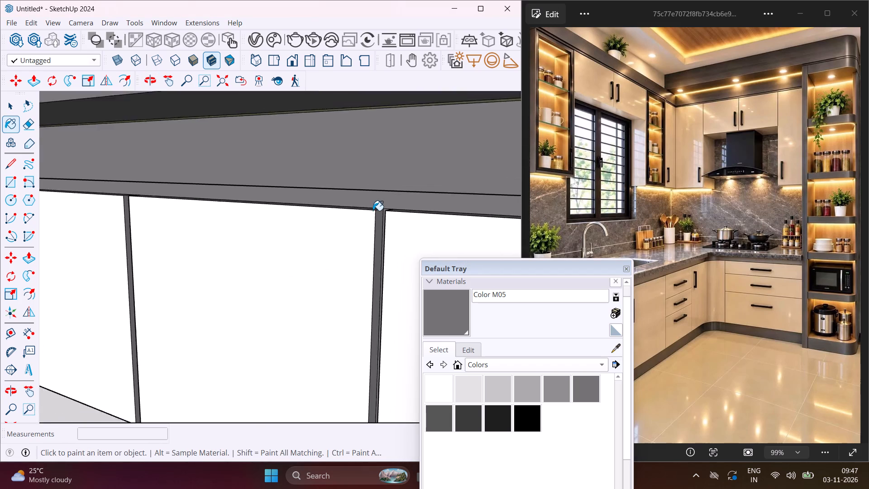
pyautogui.scroll(-16, 373, 211)
pyautogui.moveTo(373, 210); pyautogui.dragTo(383, 208, button='middle')
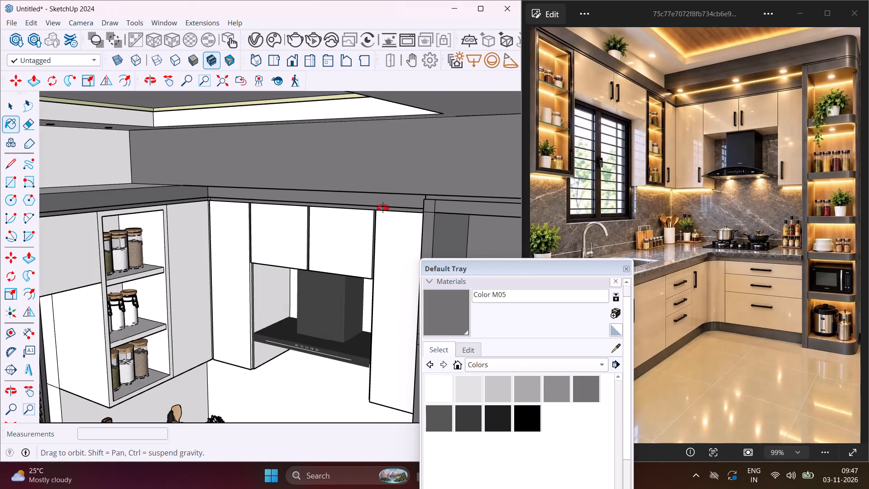
pyautogui.moveTo(383, 208); pyautogui.dragTo(473, 198, button='middle')
pyautogui.scroll(2, 236, 288)
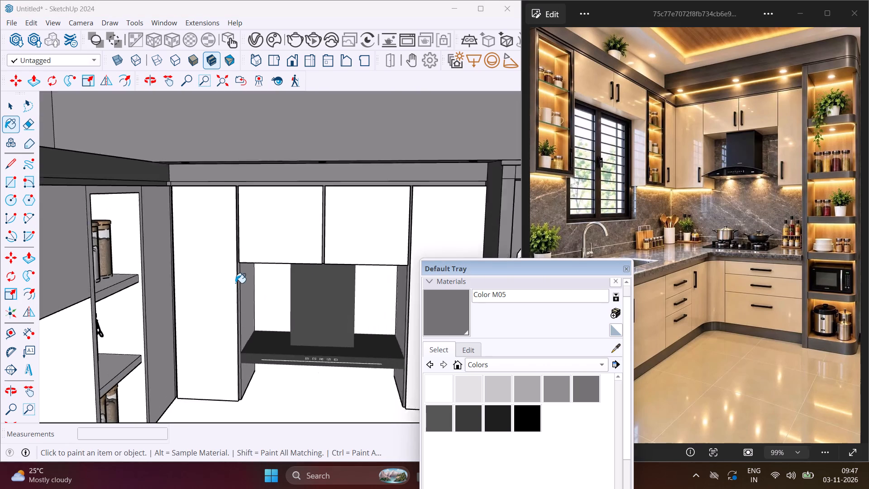
pyautogui.scroll(10, 235, 283)
pyautogui.moveTo(243, 288); pyautogui.dragTo(195, 292, button='middle')
pyautogui.scroll(2, 223, 283)
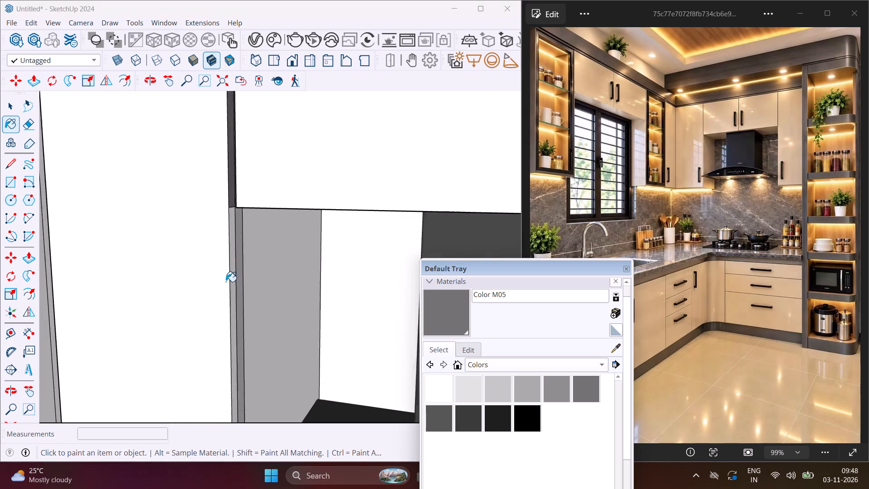
pyautogui.scroll(1, 226, 282)
pyautogui.click(231, 261)
pyautogui.scroll(-2, 196, 257)
pyautogui.scroll(2, 221, 258)
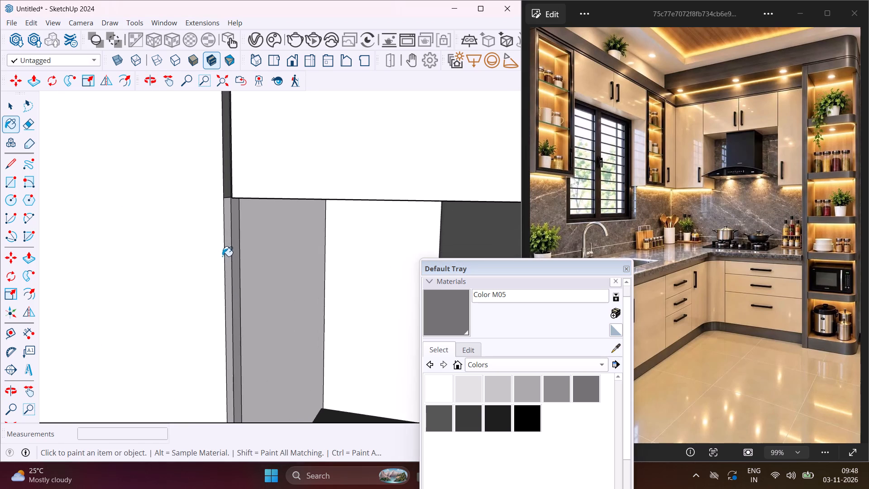
pyautogui.click(227, 249)
# Paint the matching narrow edge on the opposite side of the hood, beside the other tall door, with Color M05.
pyautogui.scroll(-12, 183, 256)
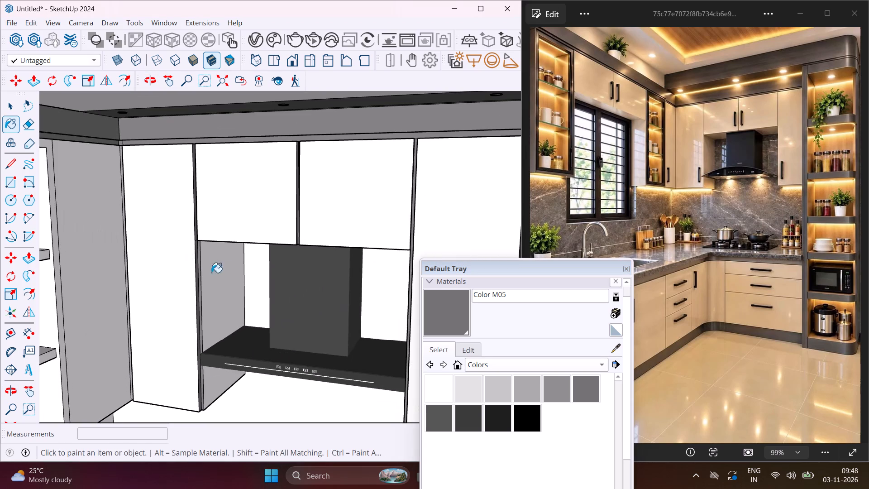
pyautogui.moveTo(298, 283); pyautogui.dragTo(408, 270, button='middle')
pyautogui.scroll(6, 416, 253)
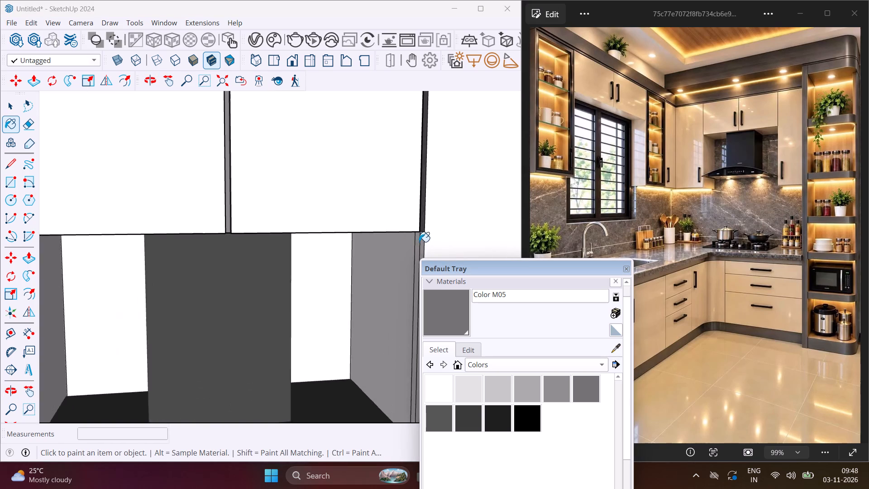
pyautogui.scroll(3, 419, 242)
pyautogui.click(422, 239)
# Paint the front frame of the larger open jar shelf unit on the window wall with Color M05.
pyautogui.scroll(-6, 263, 272)
pyautogui.scroll(-5, 161, 297)
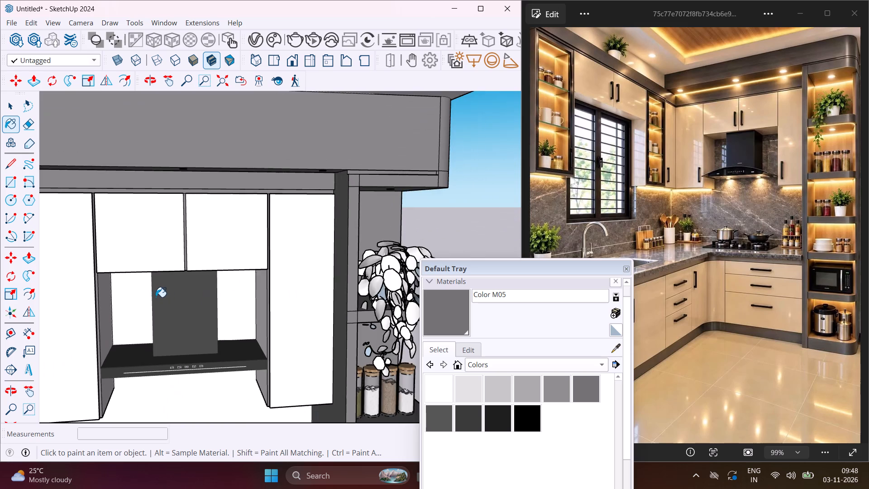
pyautogui.scroll(-16, 150, 298)
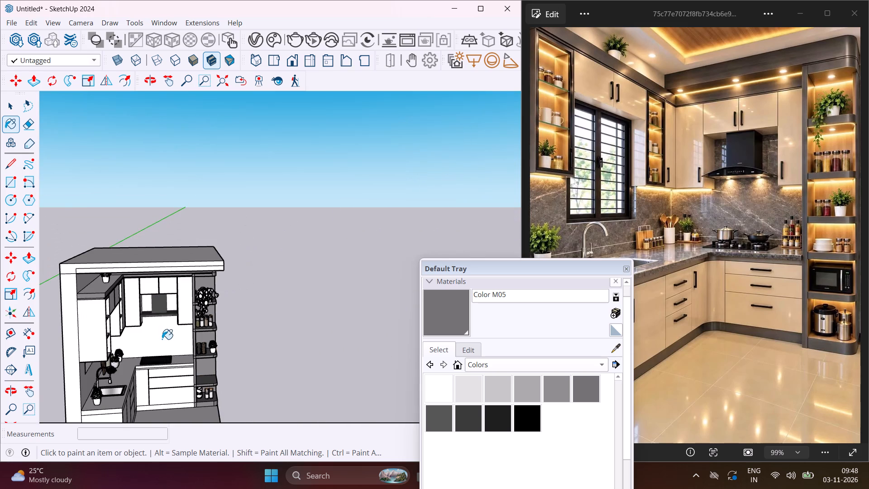
pyautogui.moveTo(162, 339); pyautogui.dragTo(0, 394, button='middle')
pyautogui.scroll(4, 115, 301)
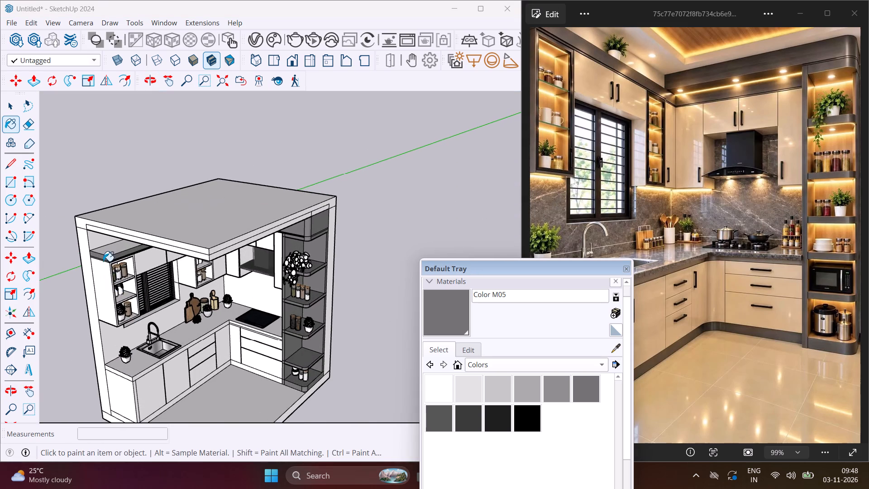
pyautogui.scroll(8, 105, 261)
pyautogui.scroll(8, 144, 273)
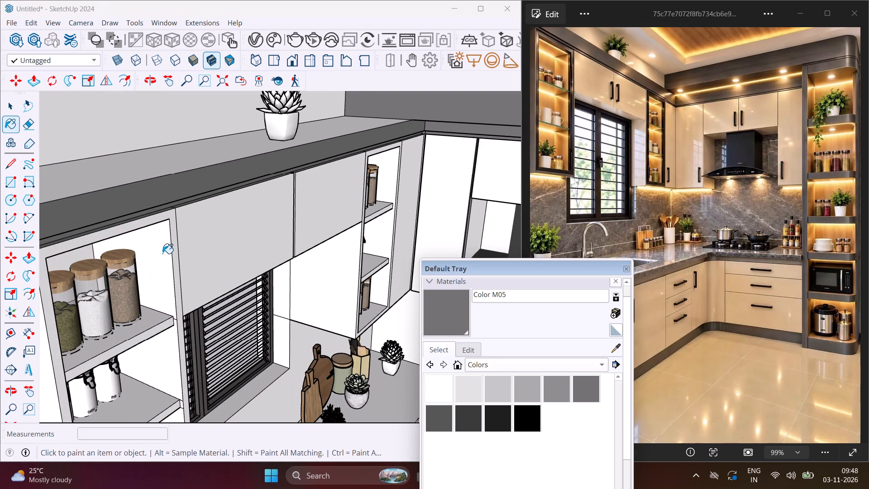
pyautogui.scroll(4, 162, 254)
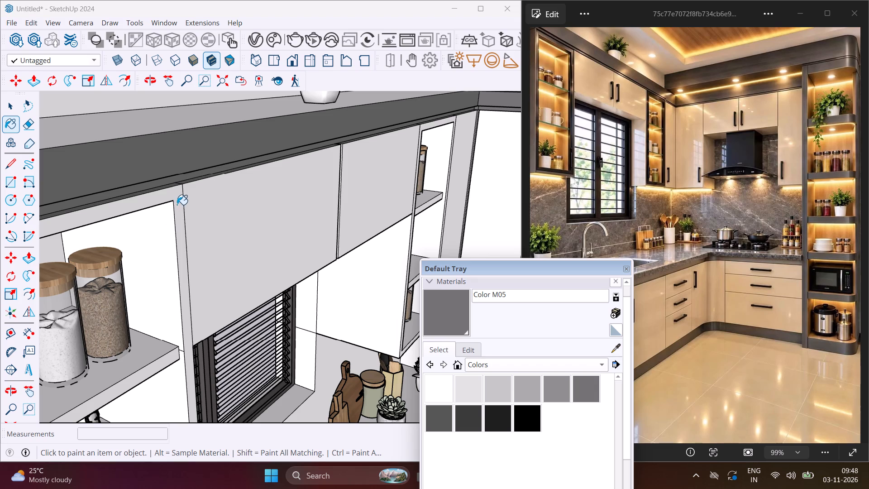
pyautogui.click(177, 205)
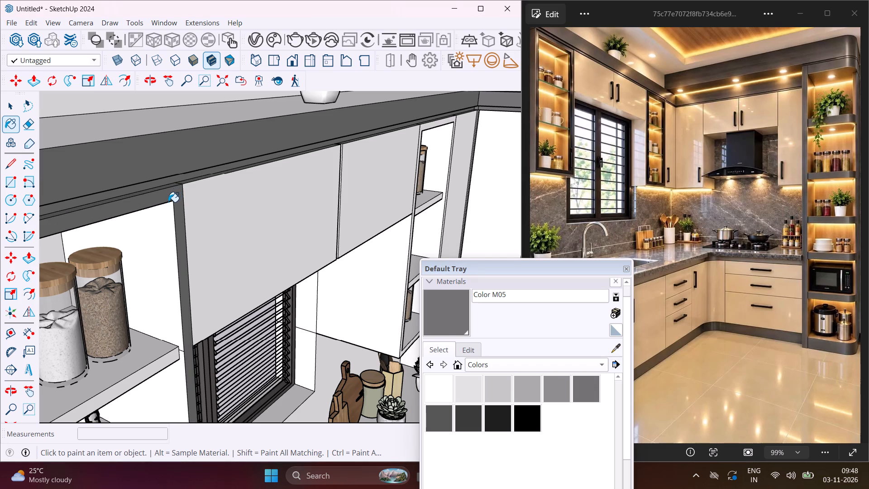
# Paint the inner faces of the vertical gap between the two cabinet doors above the window with Color M05.
pyautogui.scroll(-3, 168, 202)
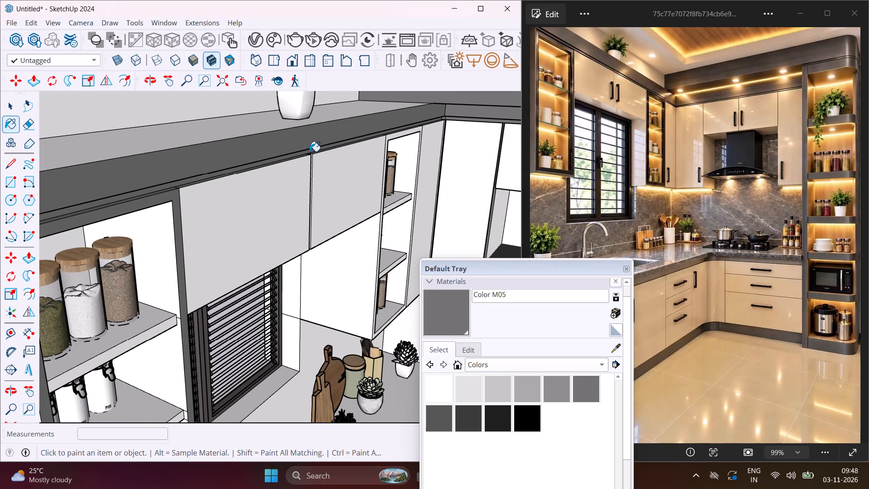
pyautogui.scroll(13, 309, 151)
pyautogui.moveTo(308, 168); pyautogui.dragTo(229, 186, button='middle')
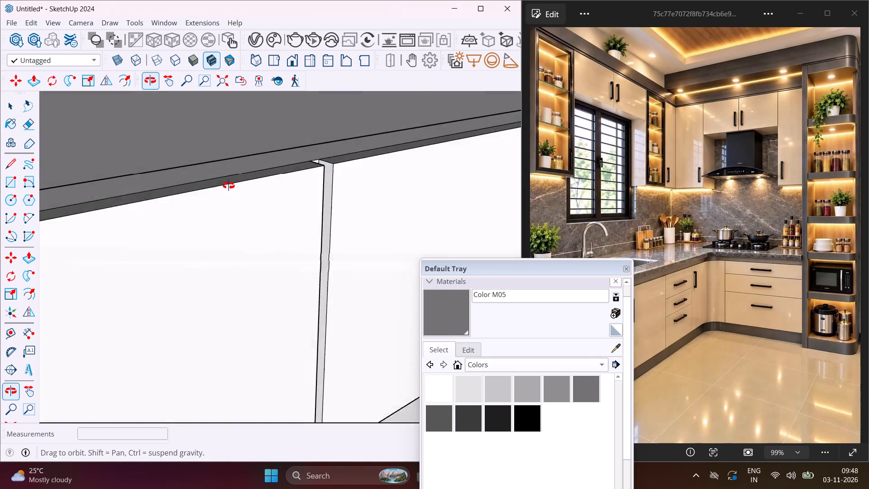
pyautogui.moveTo(229, 186); pyautogui.dragTo(170, 196, button='middle')
pyautogui.scroll(4, 275, 214)
pyautogui.click(349, 183)
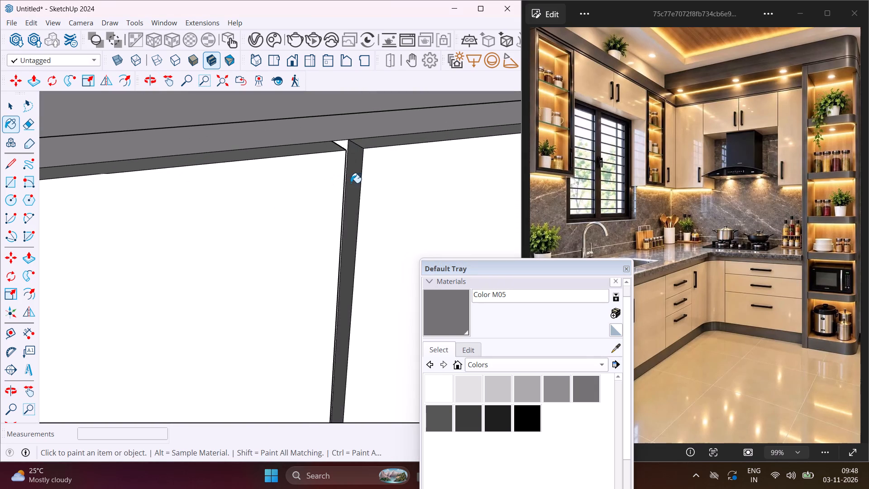
pyautogui.moveTo(342, 184); pyautogui.dragTo(134, 219, button='middle')
pyautogui.scroll(4, 294, 220)
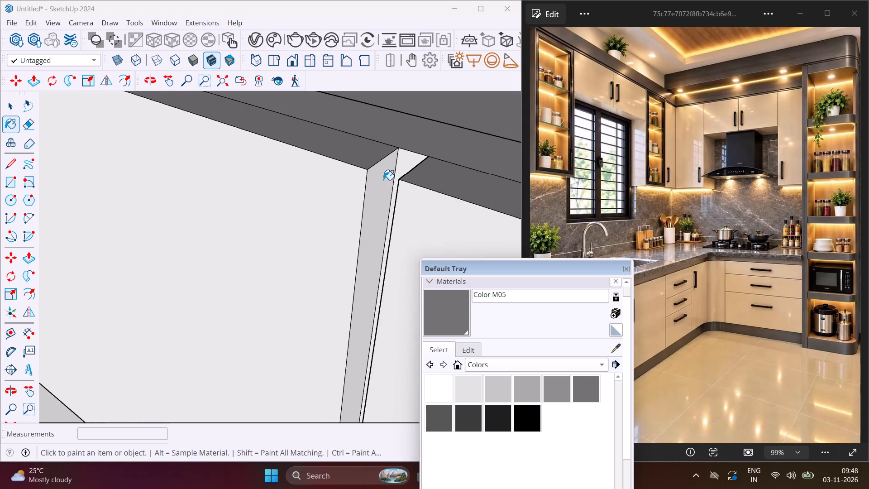
pyautogui.click(383, 180)
pyautogui.click(403, 165)
# Paint the front frame of the open jar shelf unit nearest the room corner on the window wall with Color M05.
pyautogui.moveTo(401, 164); pyautogui.dragTo(551, 81, button='middle')
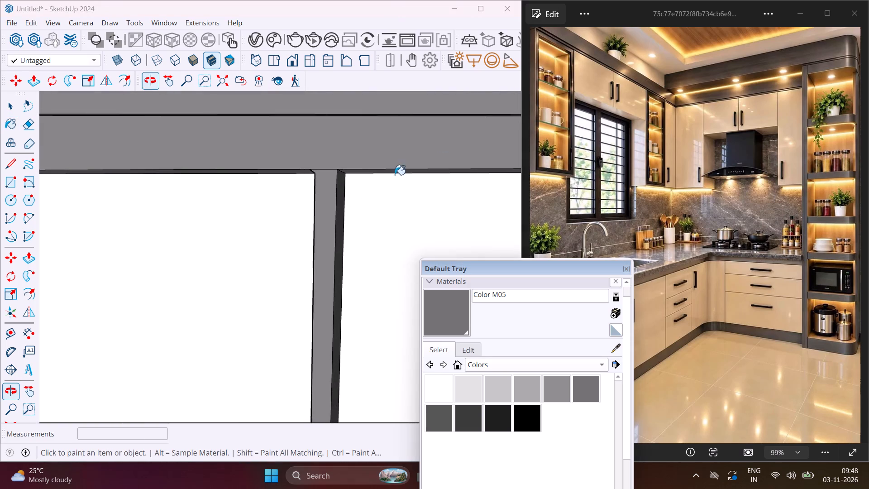
pyautogui.scroll(-17, 334, 216)
pyautogui.moveTo(327, 235); pyautogui.dragTo(341, 180, button='middle')
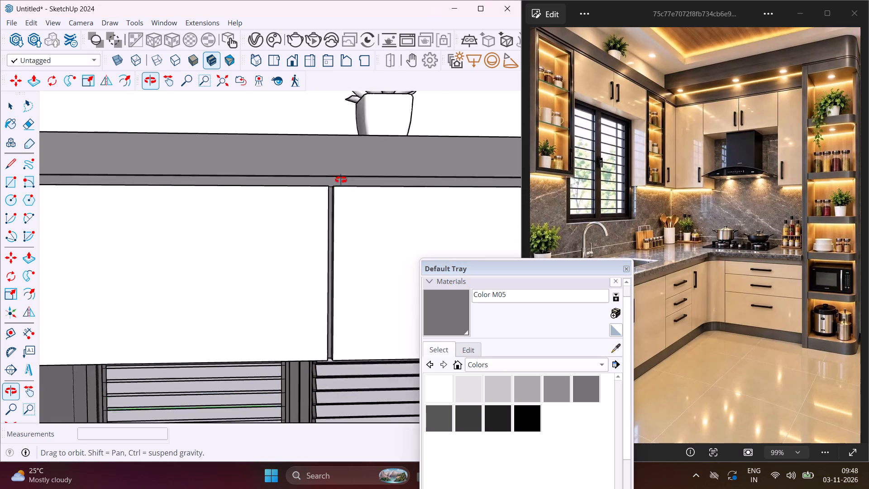
pyautogui.moveTo(341, 180); pyautogui.dragTo(366, 140, button='middle')
pyautogui.scroll(-12, 255, 222)
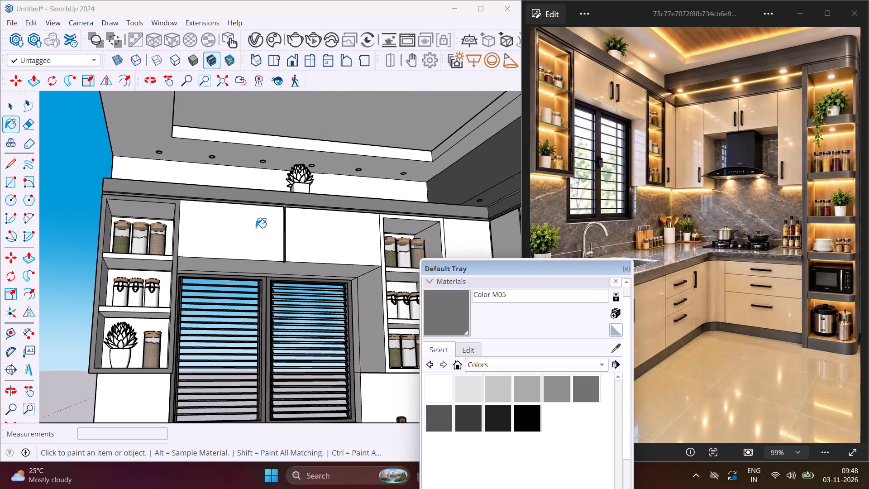
pyautogui.scroll(7, 388, 229)
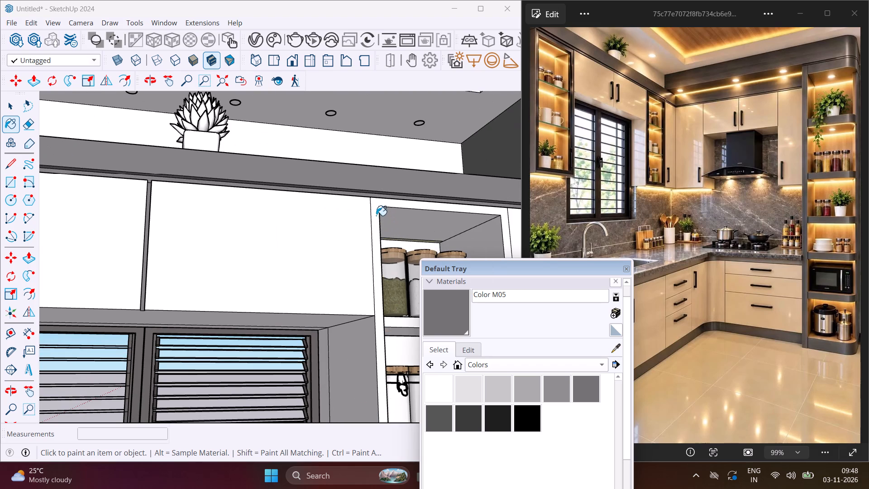
pyautogui.click(376, 216)
# Paint the narrow vertical strips and inner edge of the upper-cabinet corner joint, where the window and hood walls meet, with Color M05.
pyautogui.scroll(-5, 364, 213)
pyautogui.scroll(-10, 304, 239)
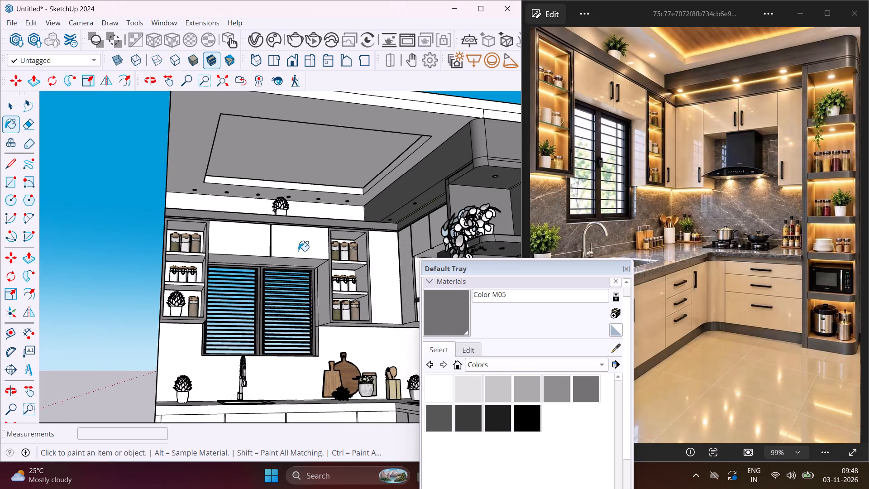
pyautogui.scroll(-3, 298, 251)
pyautogui.scroll(10, 364, 239)
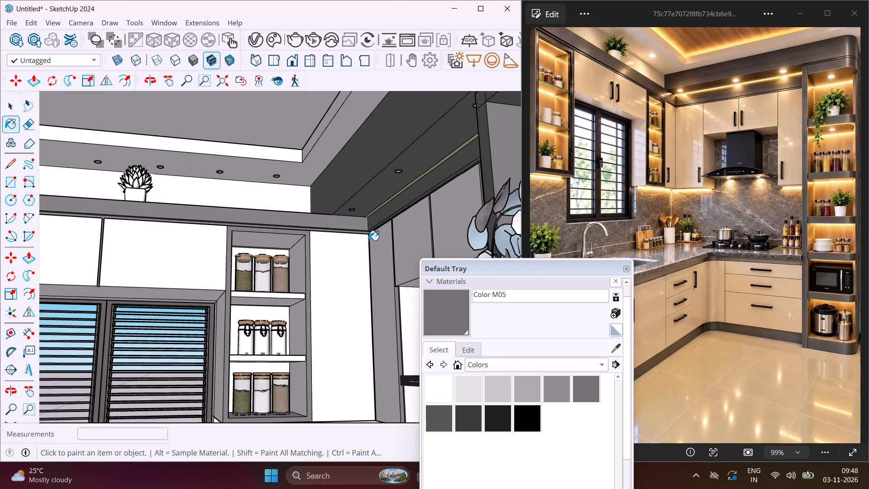
pyautogui.scroll(5, 368, 240)
pyautogui.moveTo(368, 240); pyautogui.dragTo(416, 262, button='middle')
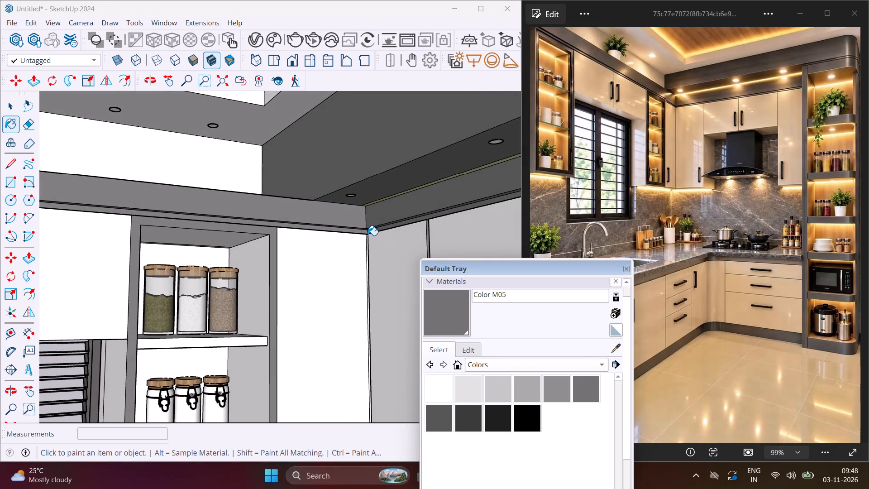
pyautogui.scroll(15, 366, 235)
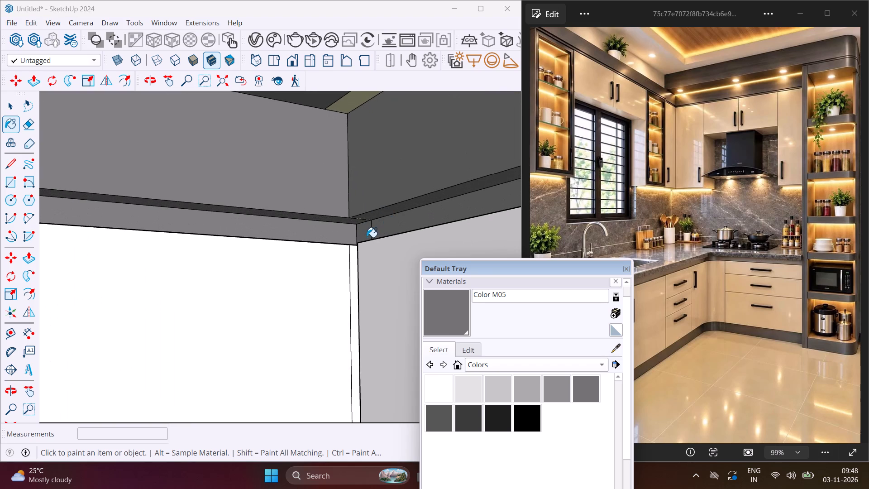
pyautogui.moveTo(367, 237); pyautogui.dragTo(450, 256, button='middle')
pyautogui.scroll(3, 355, 268)
pyautogui.click(370, 268)
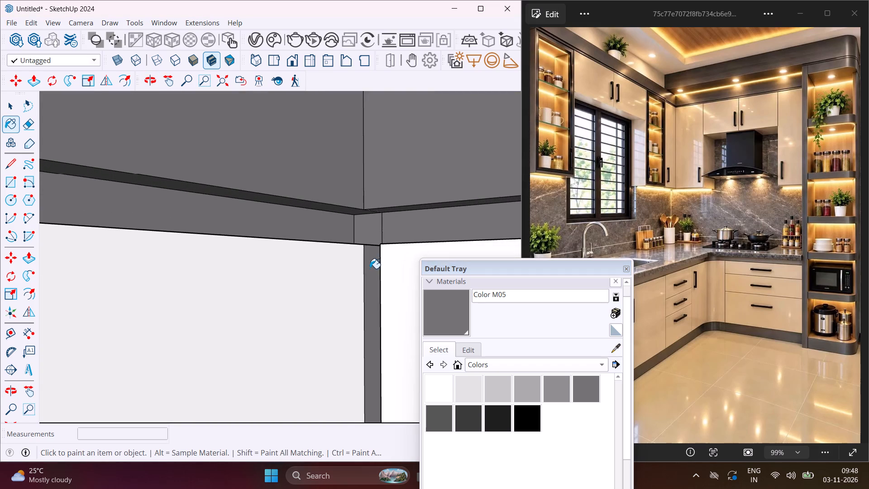
pyautogui.moveTo(370, 268); pyautogui.dragTo(429, 278, button='middle')
pyautogui.scroll(3, 387, 265)
pyautogui.click(377, 262)
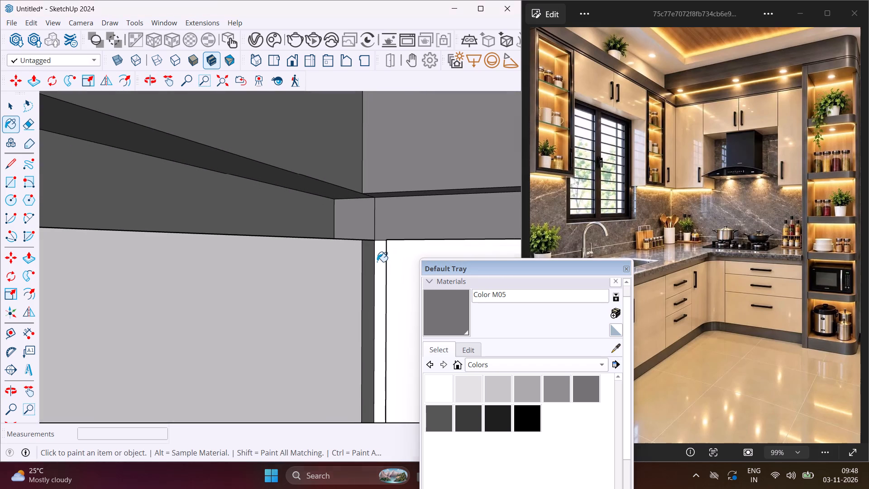
pyautogui.moveTo(376, 262); pyautogui.dragTo(420, 271, button='middle')
pyautogui.scroll(6, 398, 242)
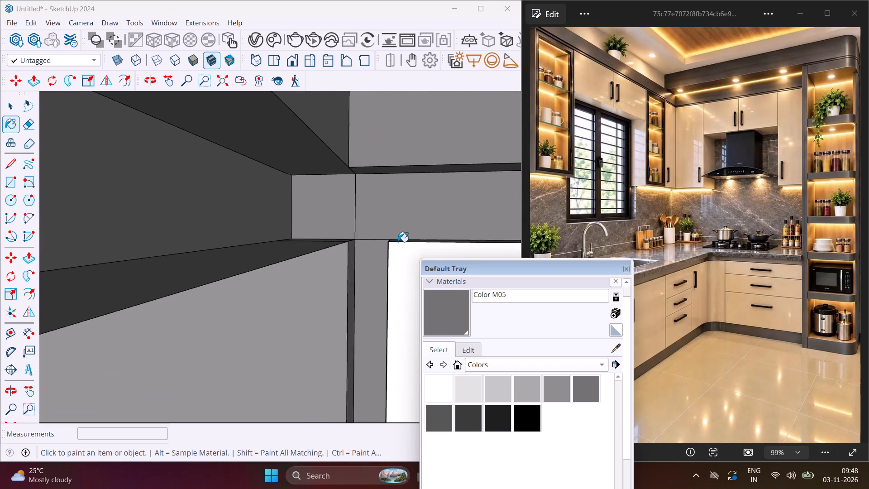
pyautogui.scroll(10, 398, 242)
pyautogui.moveTo(374, 244); pyautogui.dragTo(407, 244, button='middle')
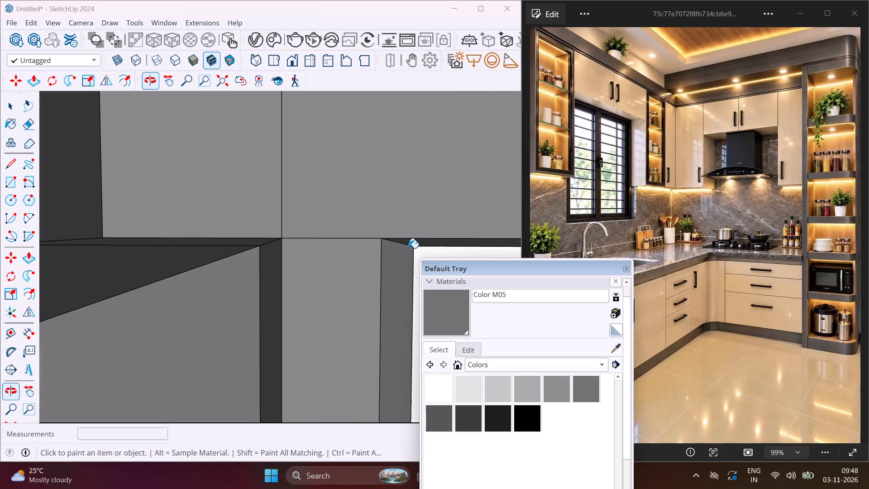
pyautogui.click(403, 259)
# Paint the vertical end strip of the sink-side base cabinets and the plinth along their front and end with Color M05.
pyautogui.moveTo(365, 270); pyautogui.dragTo(268, 268, button='middle')
pyautogui.scroll(-2, 268, 247)
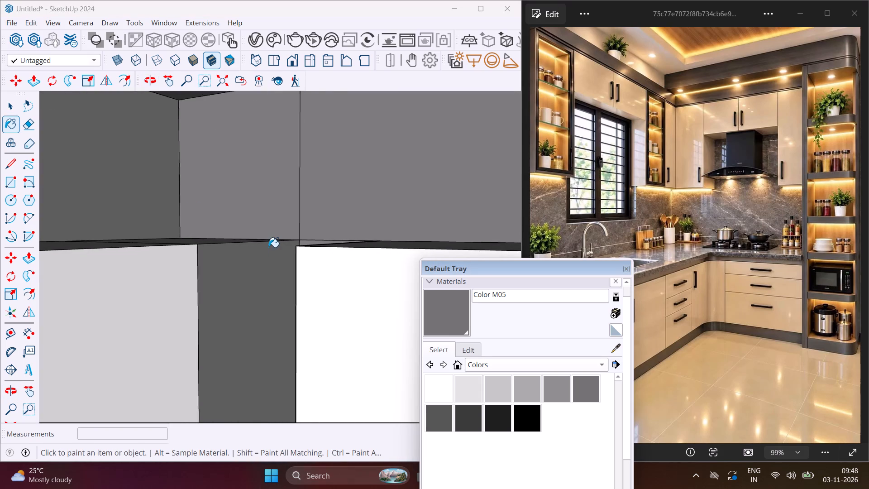
pyautogui.scroll(-16, 268, 247)
pyautogui.scroll(-12, 271, 246)
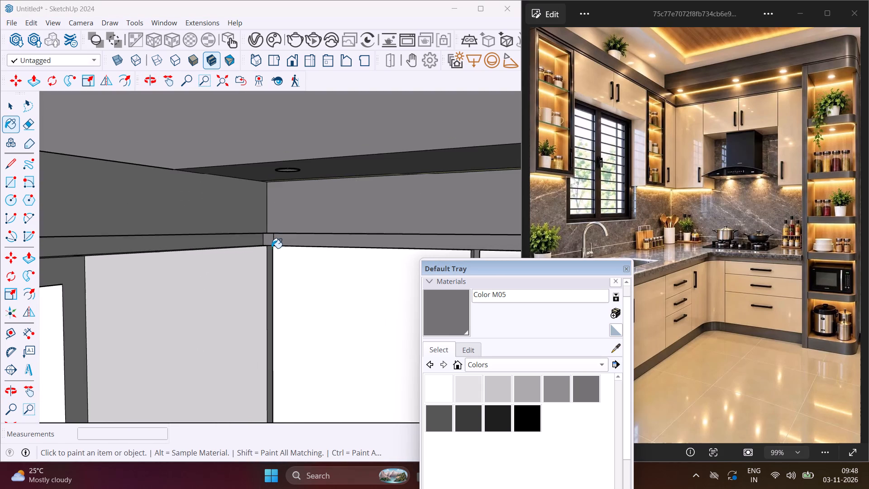
pyautogui.scroll(-2, 272, 248)
pyautogui.moveTo(269, 257); pyautogui.dragTo(273, 198, button='middle')
pyautogui.scroll(-5, 277, 198)
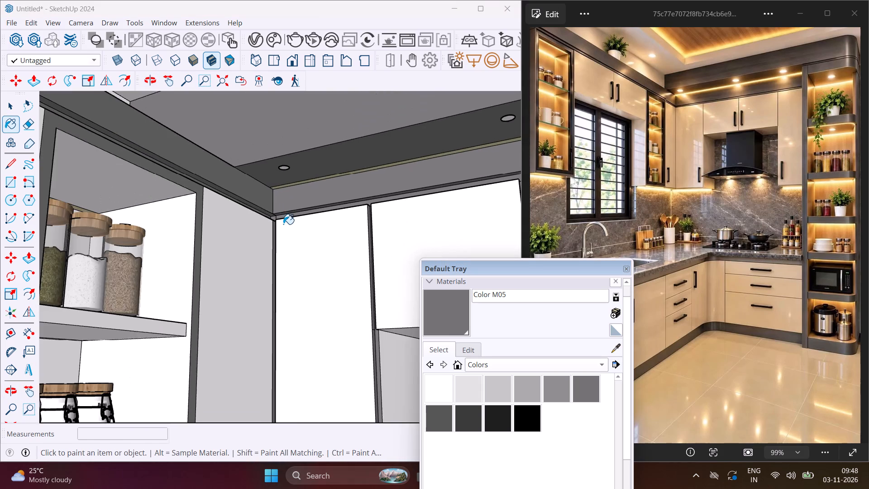
pyautogui.scroll(-12, 283, 224)
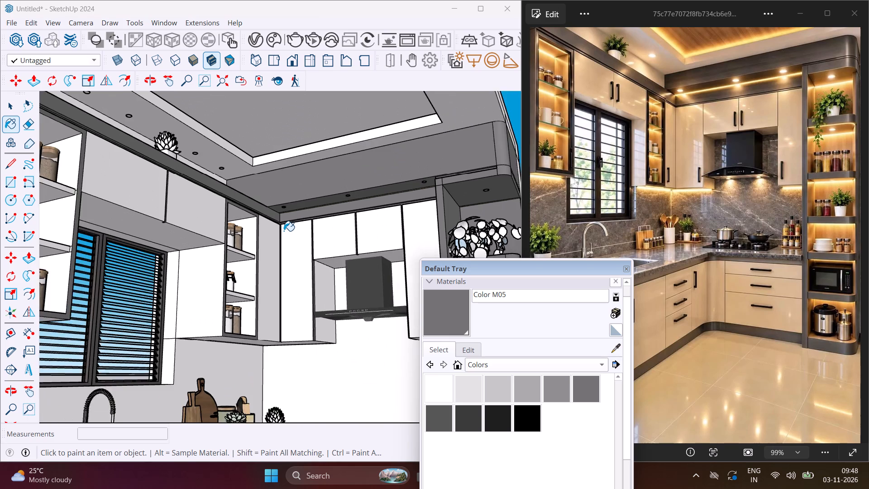
pyautogui.scroll(-7, 284, 231)
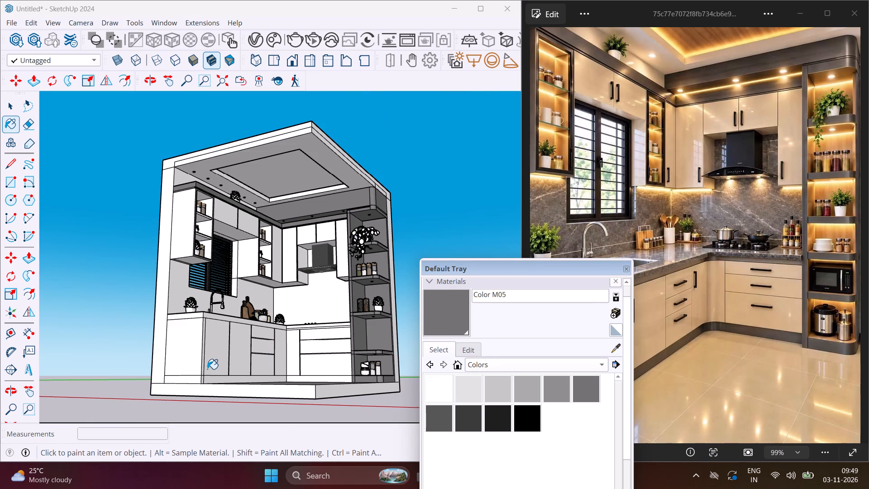
pyautogui.scroll(5, 209, 379)
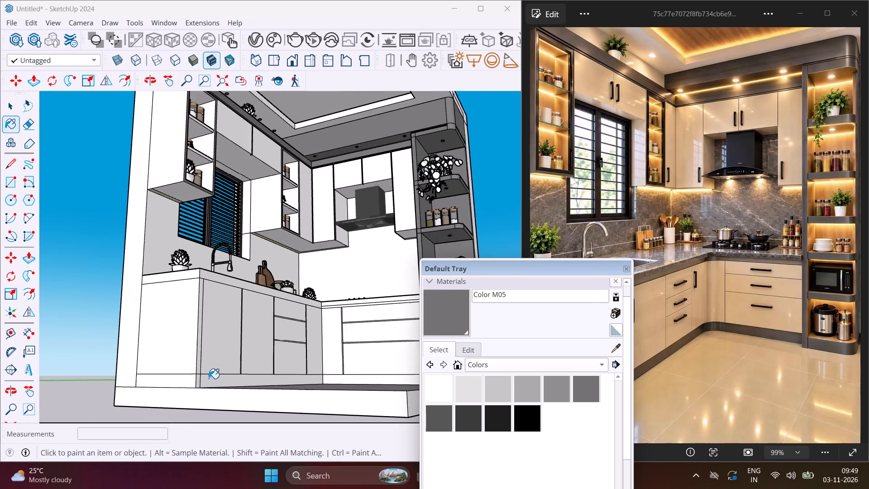
pyautogui.scroll(8, 209, 379)
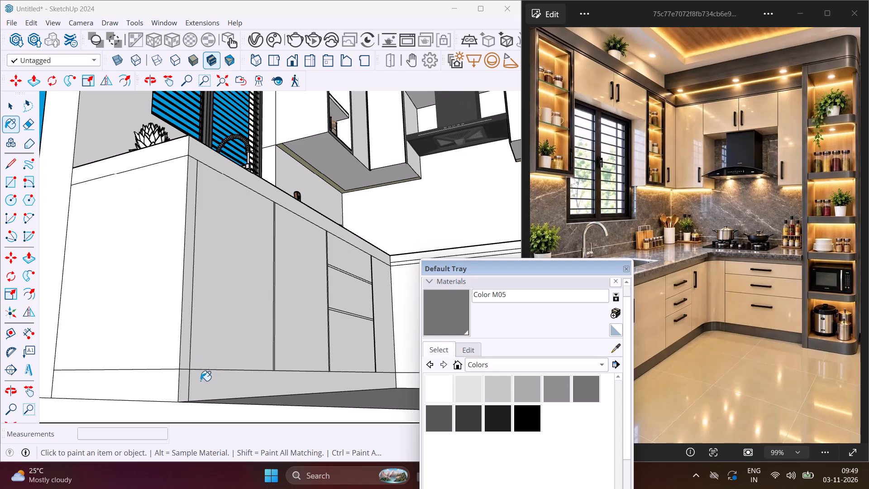
pyautogui.scroll(3, 171, 346)
pyautogui.click(190, 340)
pyautogui.click(193, 395)
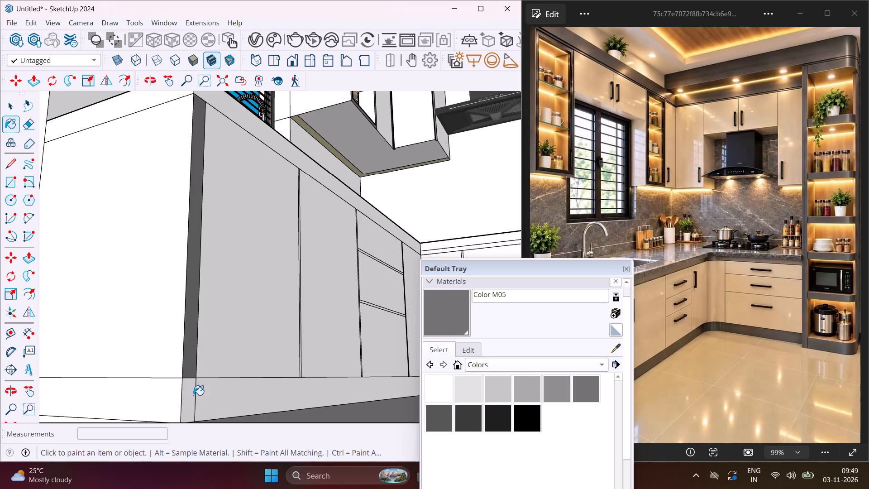
pyautogui.click(172, 389)
pyautogui.click(210, 392)
# Paint the vertical gap between the two base cabinet doors below the sink with Color M05.
pyautogui.scroll(4, 308, 354)
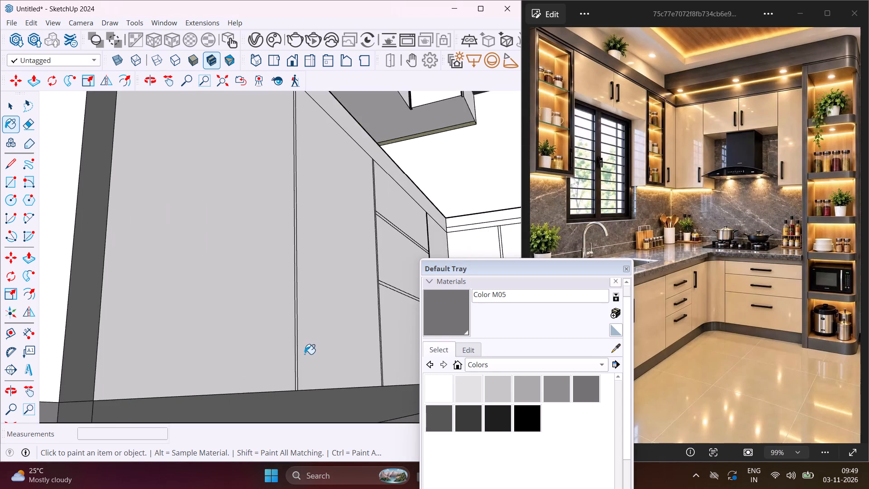
pyautogui.scroll(6, 305, 354)
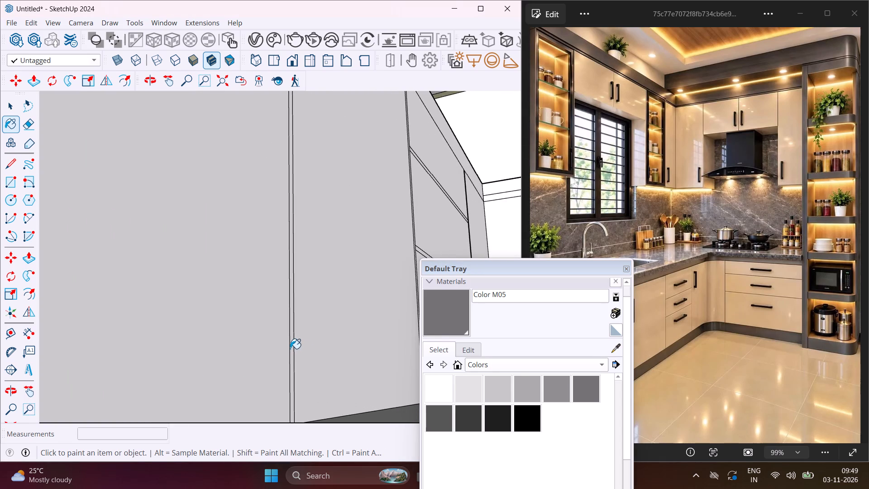
pyautogui.click(291, 349)
# Paint the vertical gaps on both sides of the sink-side drawer stack and the two horizontal gaps between its drawers with Color M05.
pyautogui.scroll(-5, 197, 356)
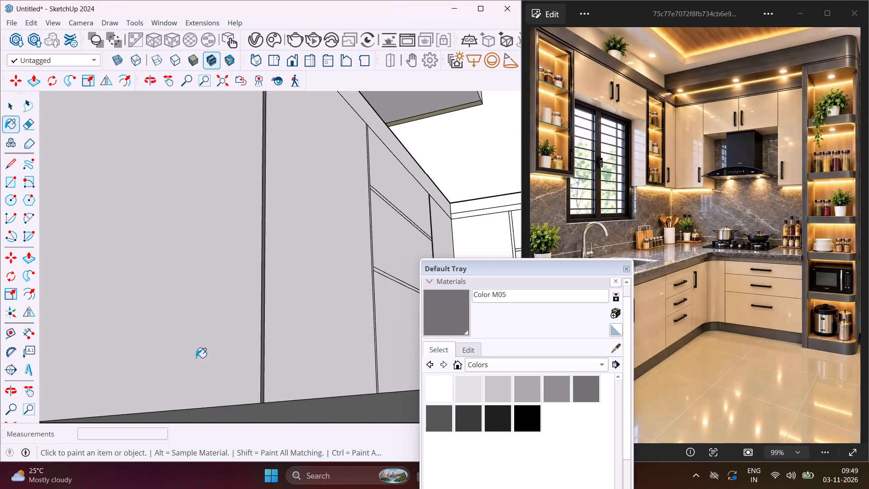
pyautogui.scroll(-5, 196, 358)
pyautogui.moveTo(321, 304); pyautogui.dragTo(263, 379, button='middle')
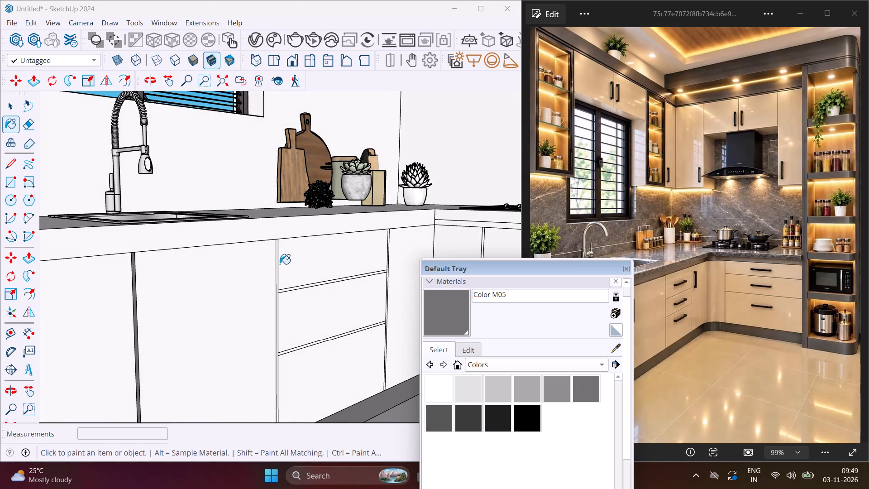
pyautogui.scroll(7, 280, 264)
pyautogui.click(275, 262)
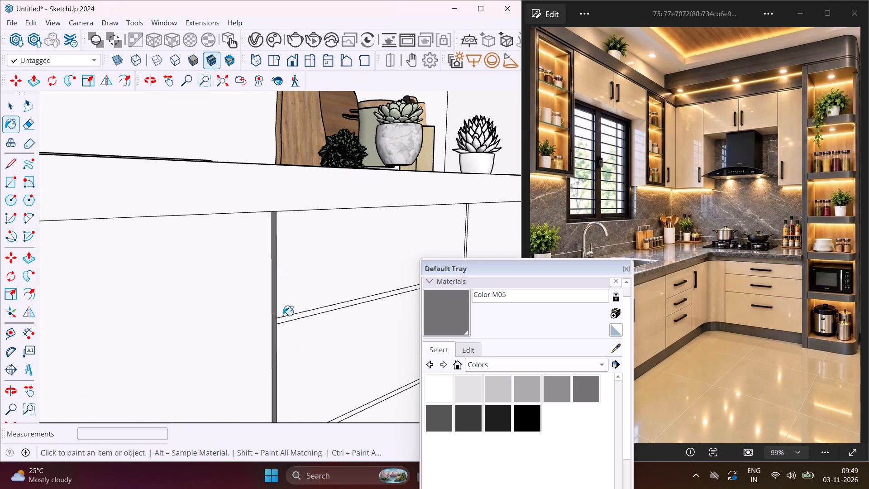
pyautogui.scroll(2, 283, 321)
pyautogui.click(282, 321)
pyautogui.scroll(-4, 246, 318)
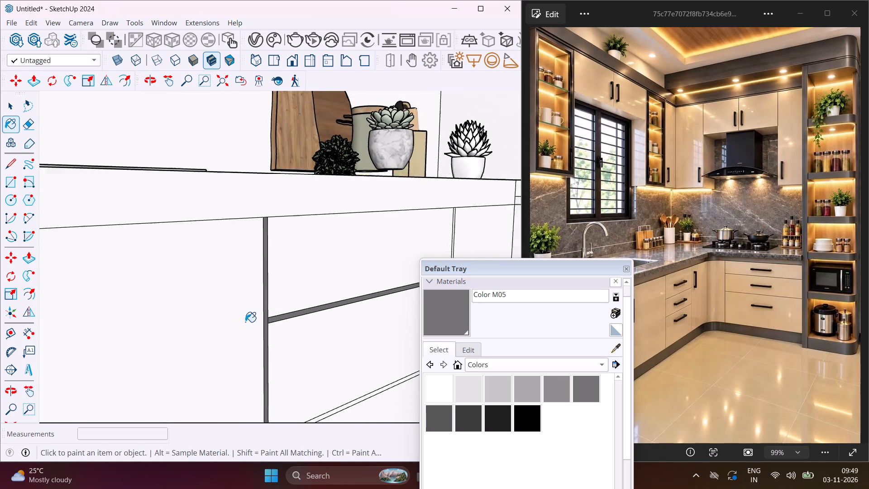
pyautogui.scroll(-1, 245, 322)
pyautogui.scroll(7, 421, 237)
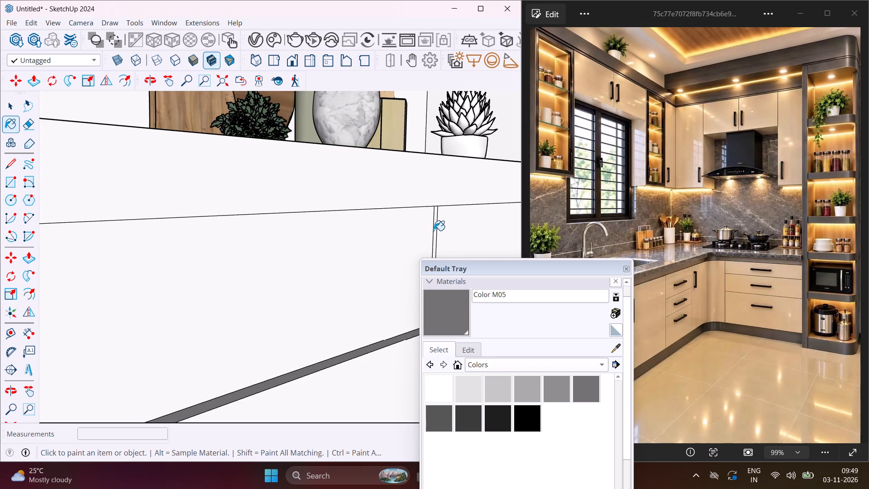
pyautogui.click(435, 226)
pyautogui.scroll(-1, 249, 265)
pyautogui.scroll(1, 248, 266)
pyautogui.scroll(-9, 248, 266)
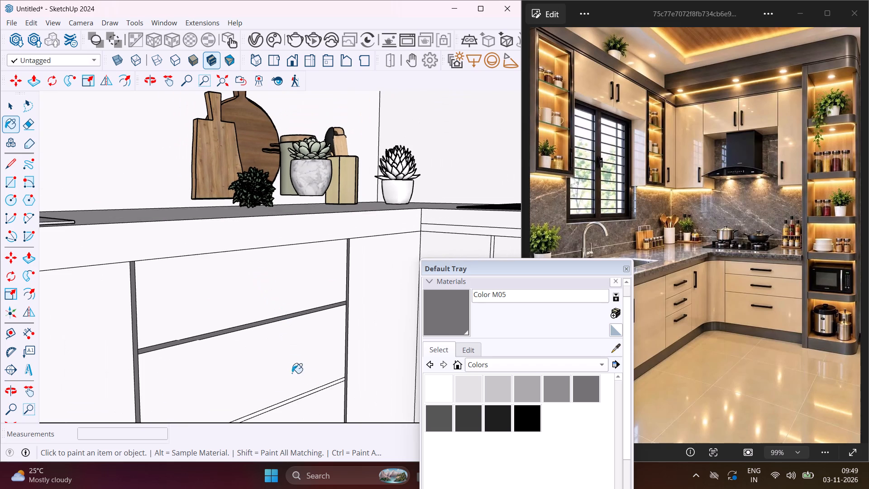
pyautogui.scroll(5, 317, 388)
pyautogui.click(322, 389)
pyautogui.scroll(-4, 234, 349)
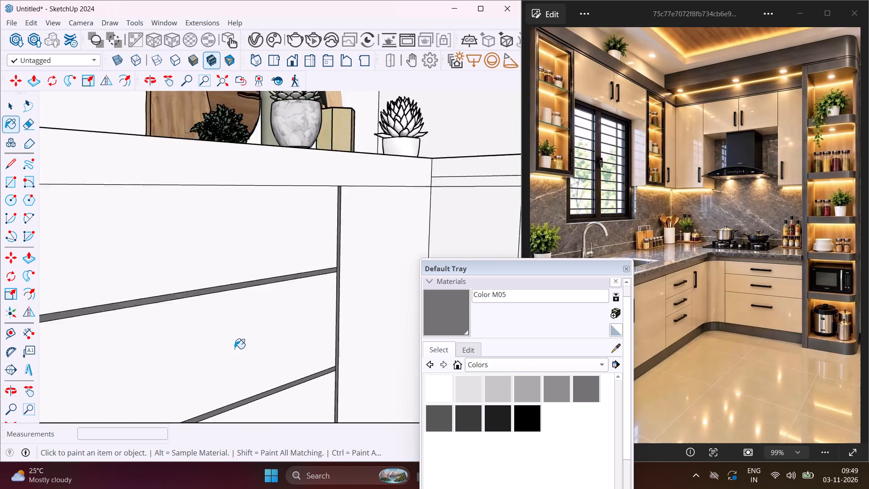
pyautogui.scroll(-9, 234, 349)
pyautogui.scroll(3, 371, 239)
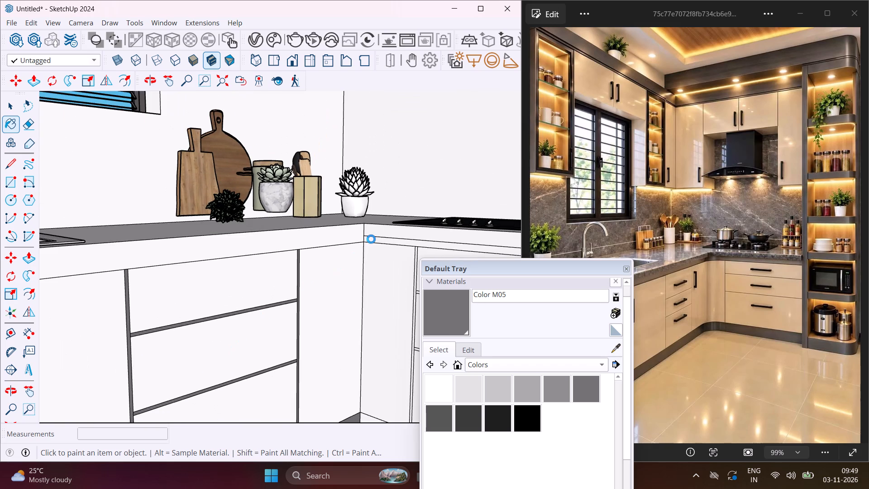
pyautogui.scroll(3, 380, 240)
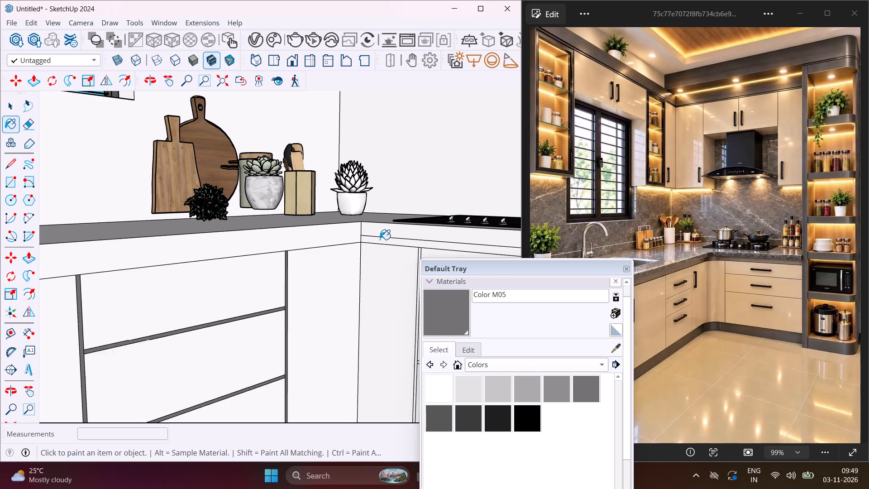
# Paint the thin strip under the hob-side countertop and the plinth of the hob-side base cabinets with Color M05.
pyautogui.click(380, 240)
pyautogui.scroll(-10, 277, 268)
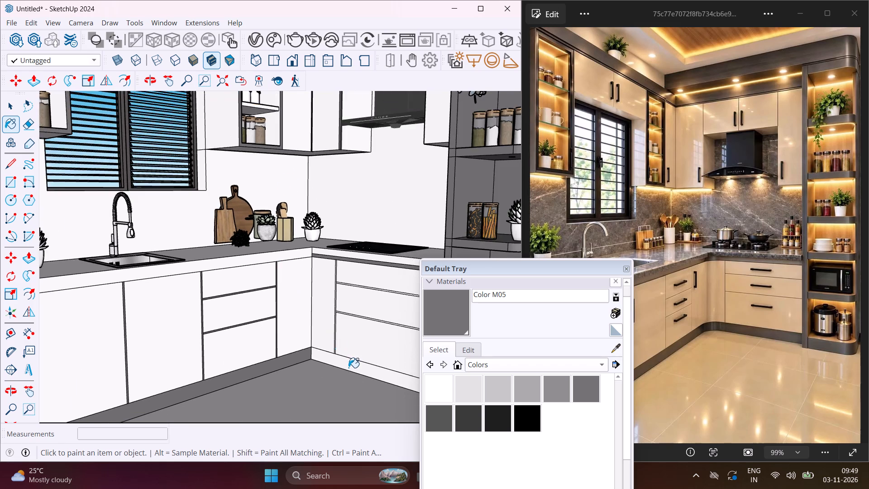
pyautogui.scroll(3, 349, 368)
pyautogui.click(342, 363)
# Paint the vertical gap beside the hob-side drawer stack and the two horizontal gaps between its drawers with Color M05.
pyautogui.scroll(5, 327, 322)
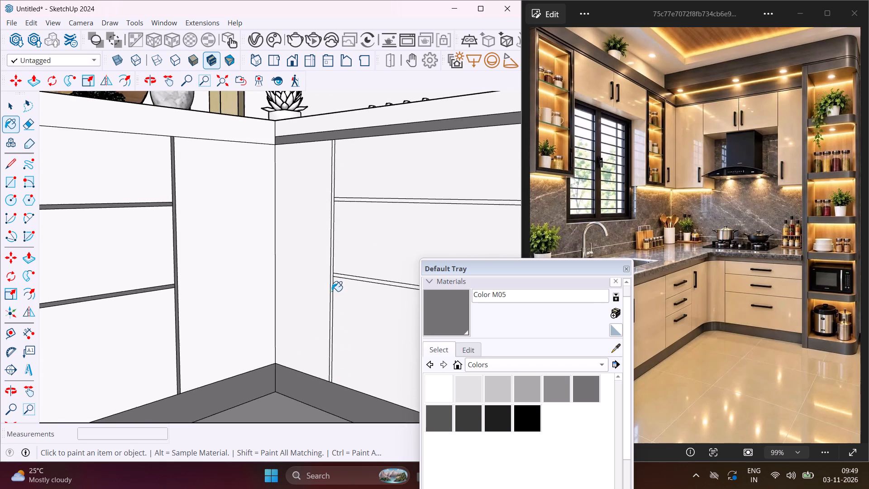
pyautogui.scroll(6, 332, 291)
pyautogui.click(331, 275)
pyautogui.click(333, 274)
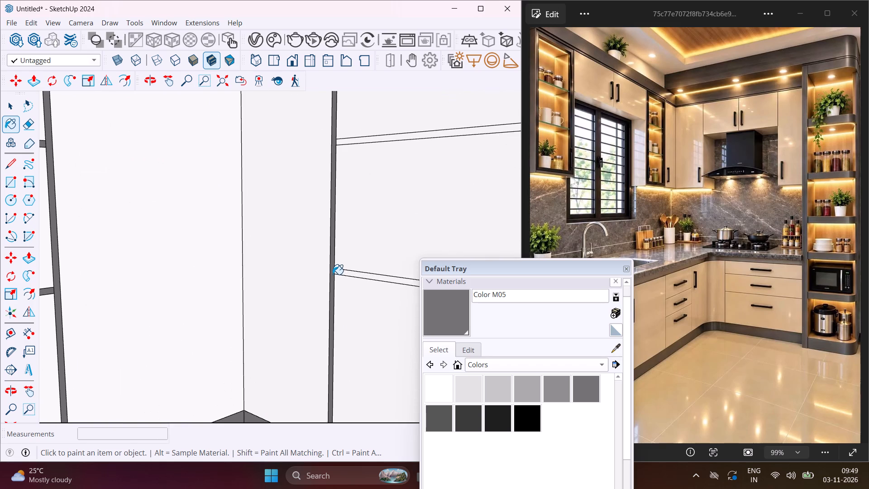
pyautogui.click(338, 274)
pyautogui.click(339, 274)
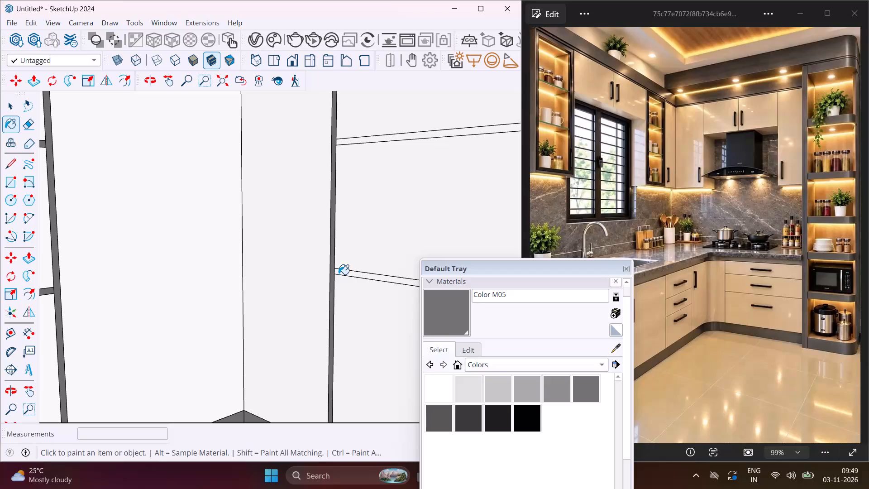
pyautogui.click(342, 276)
pyautogui.click(350, 275)
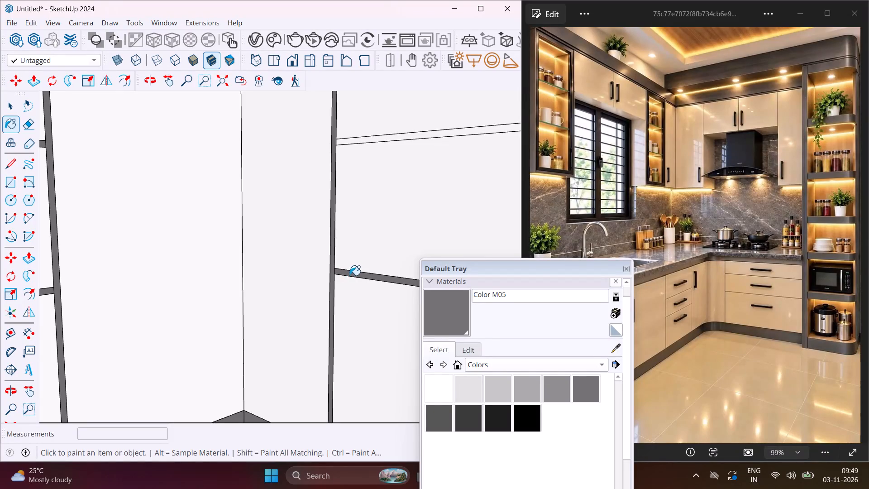
pyautogui.scroll(2, 348, 154)
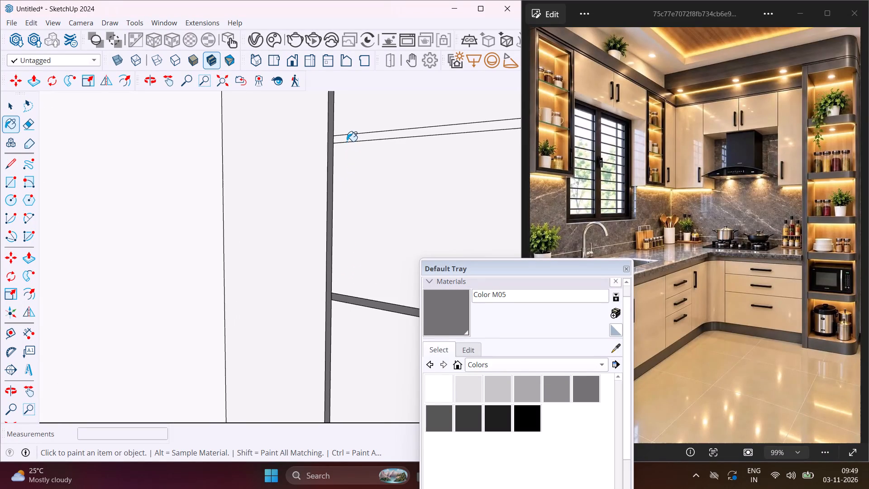
pyautogui.click(347, 141)
pyautogui.scroll(-5, 347, 141)
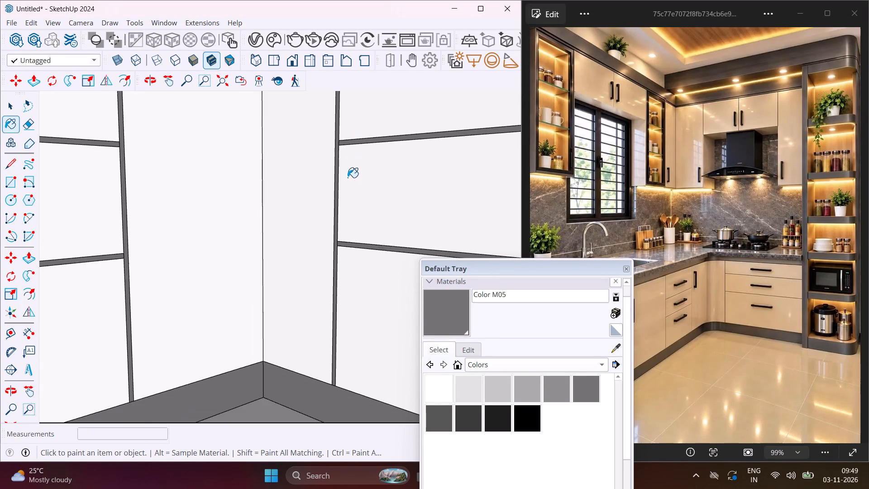
pyautogui.scroll(-5, 338, 194)
pyautogui.scroll(-9, 329, 235)
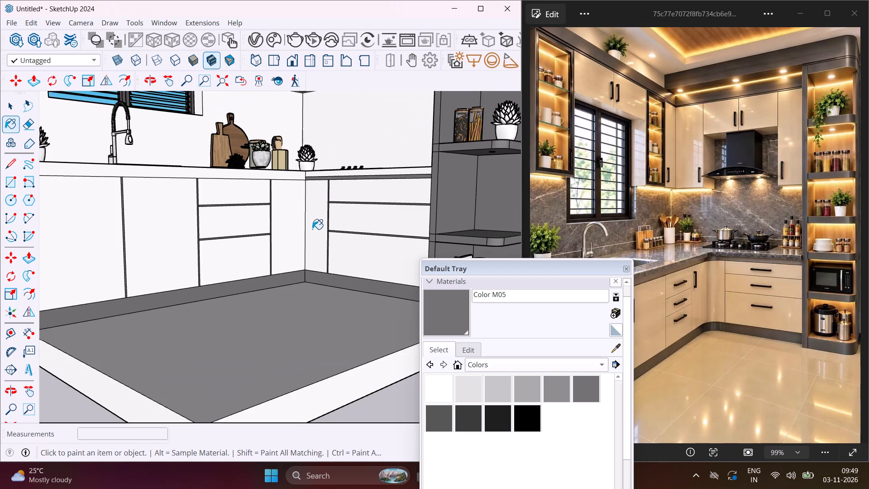
pyautogui.moveTo(272, 243); pyautogui.dragTo(377, 260, button='middle')
pyautogui.press('Escape')
pyautogui.press('space')
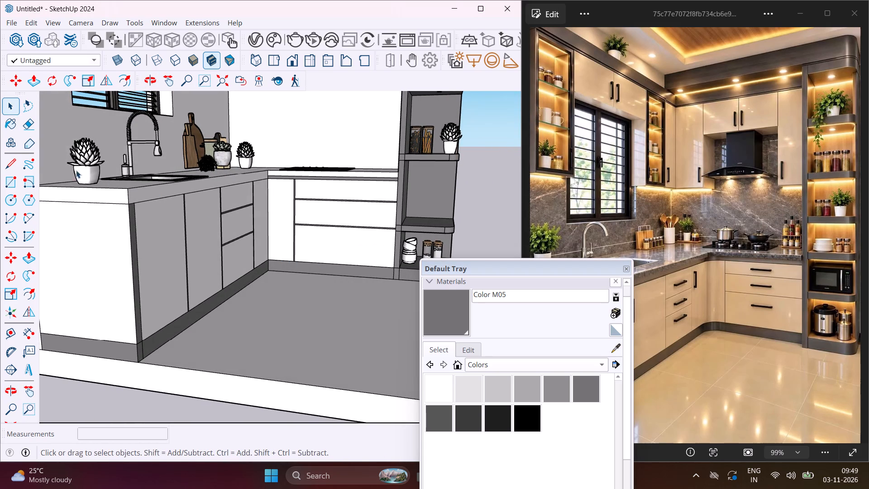
# Draw a line along the sink-side countertop's front face from the inner corner to the outer end, level with the hob-side strip's top.
pyautogui.click(9, 164)
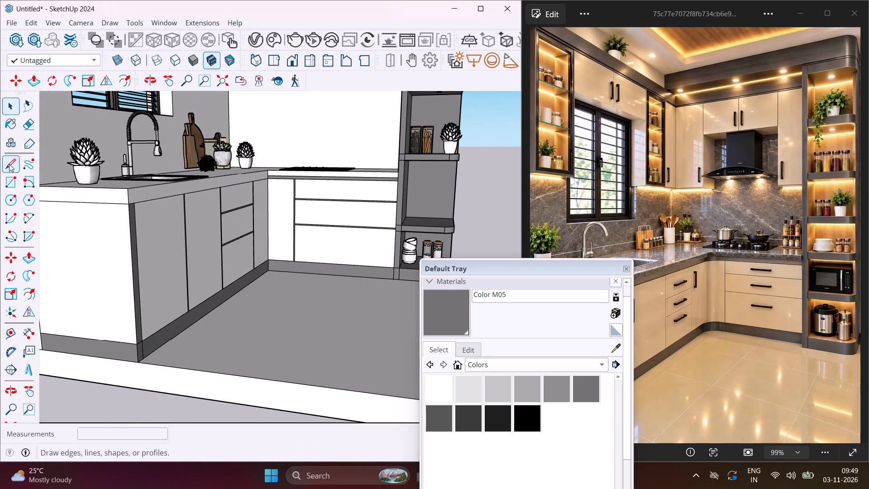
pyautogui.scroll(3, 185, 190)
pyautogui.scroll(7, 253, 176)
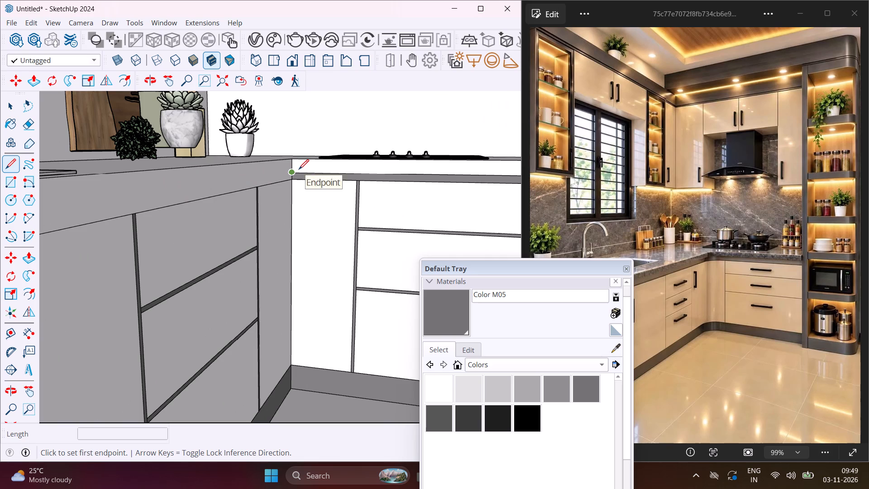
pyautogui.click(292, 173)
pyautogui.scroll(-9, 251, 177)
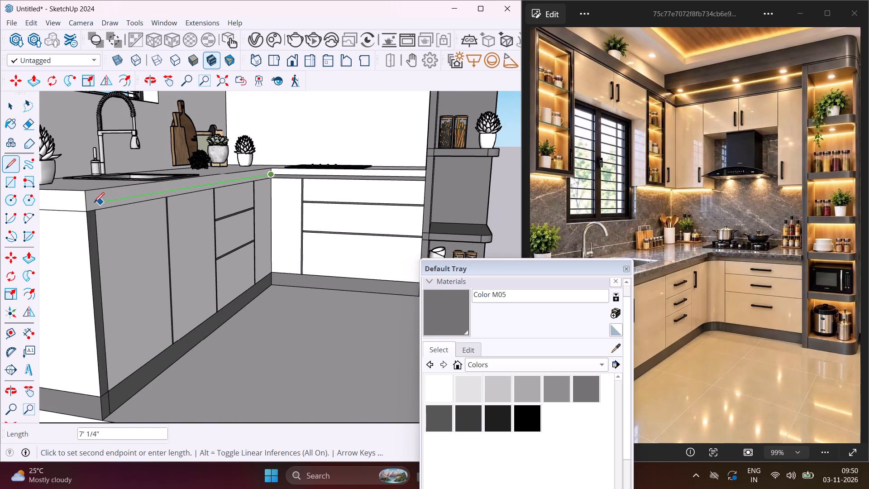
pyautogui.click(87, 206)
# Continue the dividing line 2' across the end face of the sink-side countertop to the wall.
pyautogui.moveTo(91, 206); pyautogui.dragTo(129, 202, button='middle')
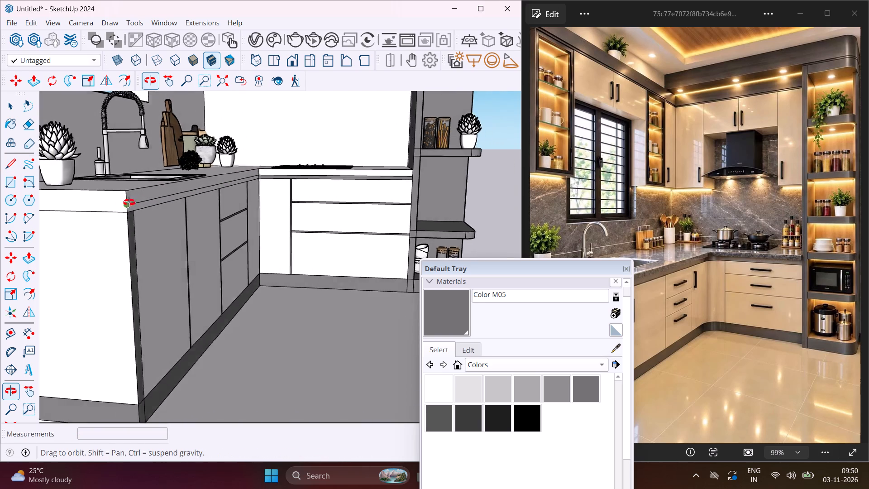
pyautogui.moveTo(129, 202); pyautogui.dragTo(166, 200, button='middle')
pyautogui.click(220, 198)
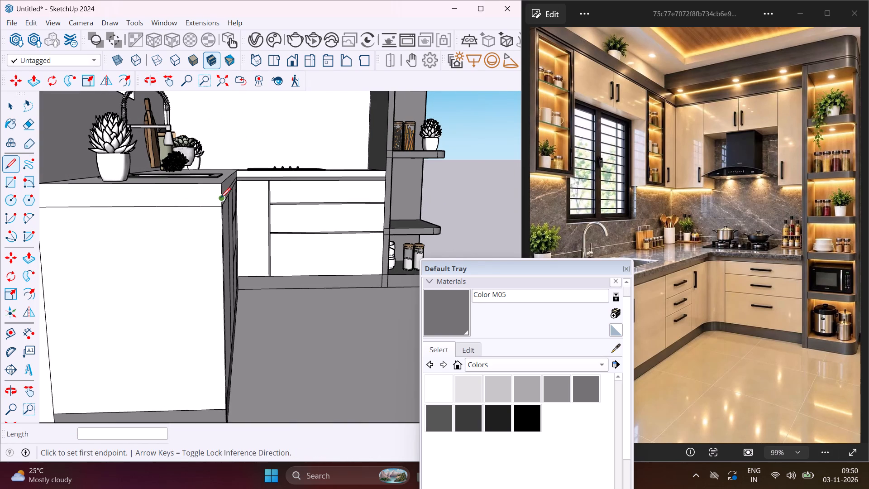
pyautogui.scroll(-4, 196, 194)
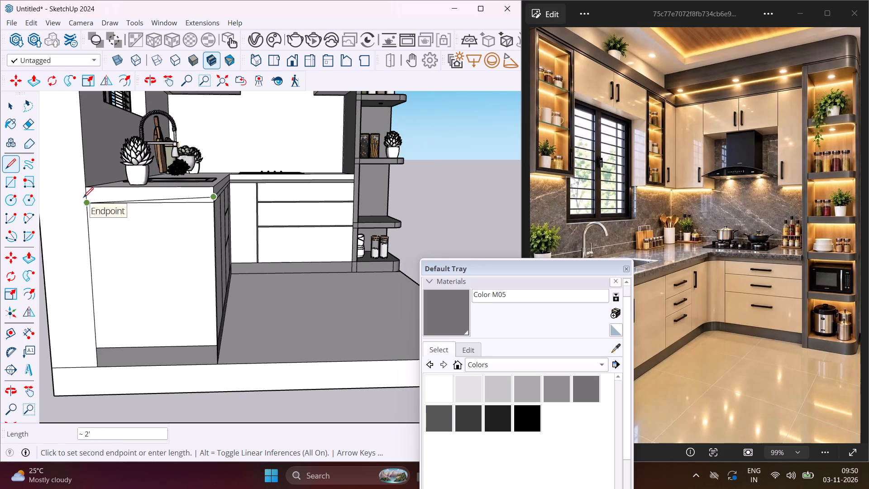
pyautogui.click(86, 196)
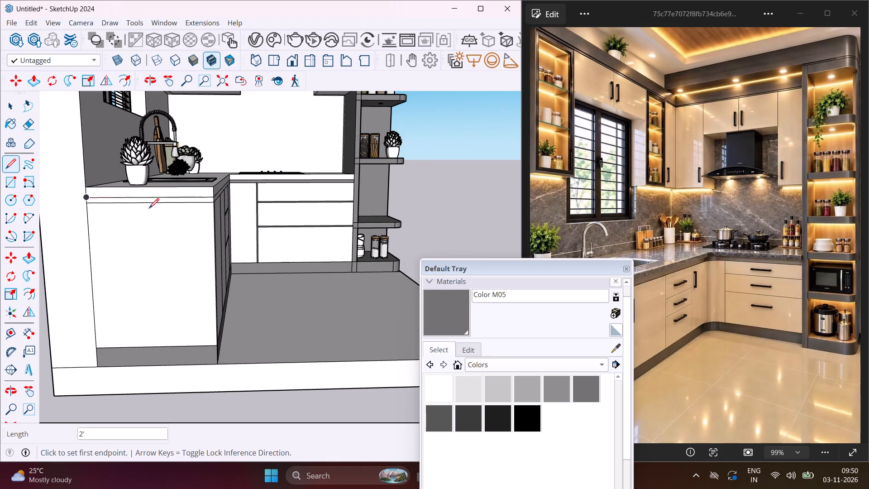
pyautogui.press('Escape')
pyautogui.press('space')
# Paint the strip below the new lines, along the end and front of the sink-side countertop, with Color M05.
pyautogui.moveTo(220, 201); pyautogui.dragTo(137, 211, button='middle')
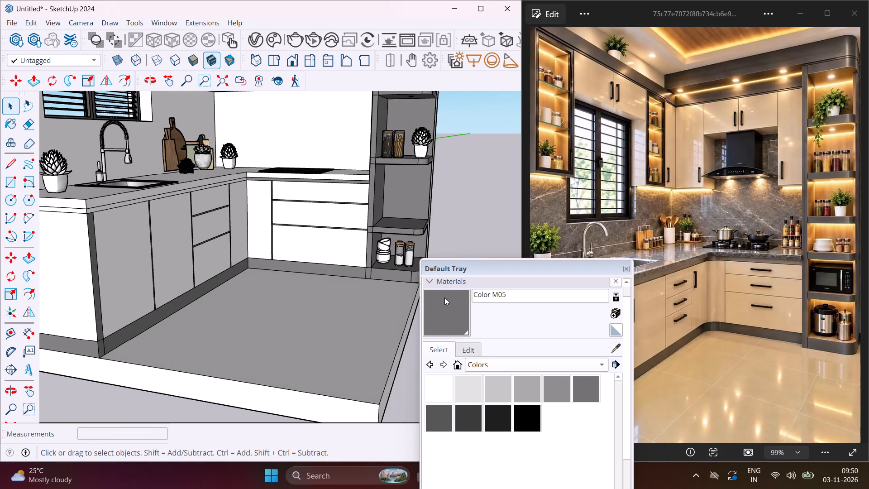
pyautogui.click(444, 297)
pyautogui.scroll(11, 83, 211)
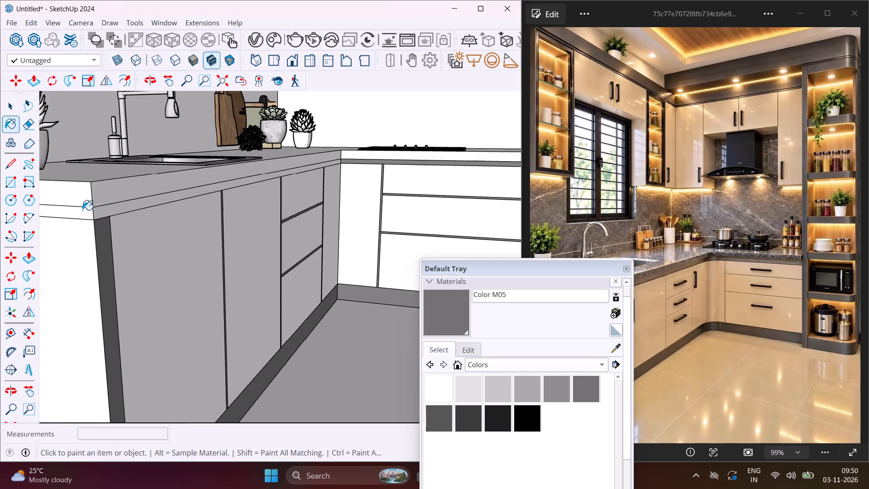
pyautogui.click(86, 213)
pyautogui.click(94, 214)
pyautogui.click(110, 216)
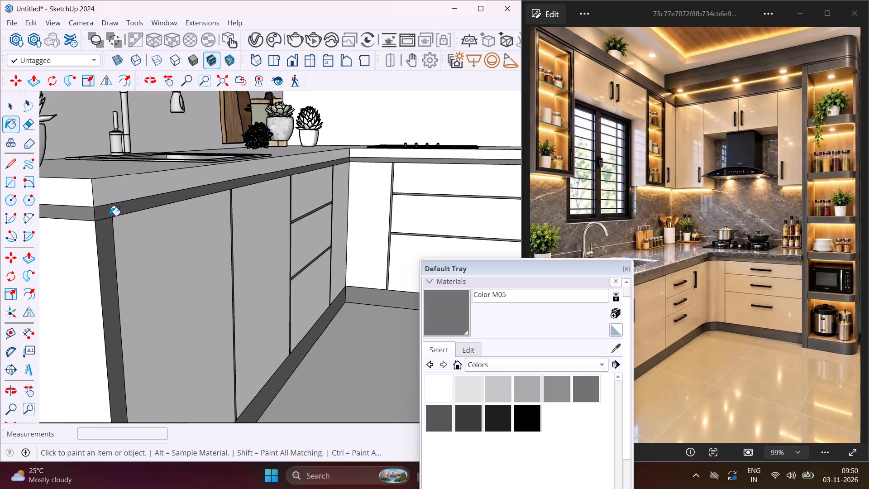
pyautogui.press('Escape')
pyautogui.press('space')
# Push/Pull the sink-side countertop's front face outward about 1 1/8" so it overhangs the dark strip.
pyautogui.scroll(-3, 187, 250)
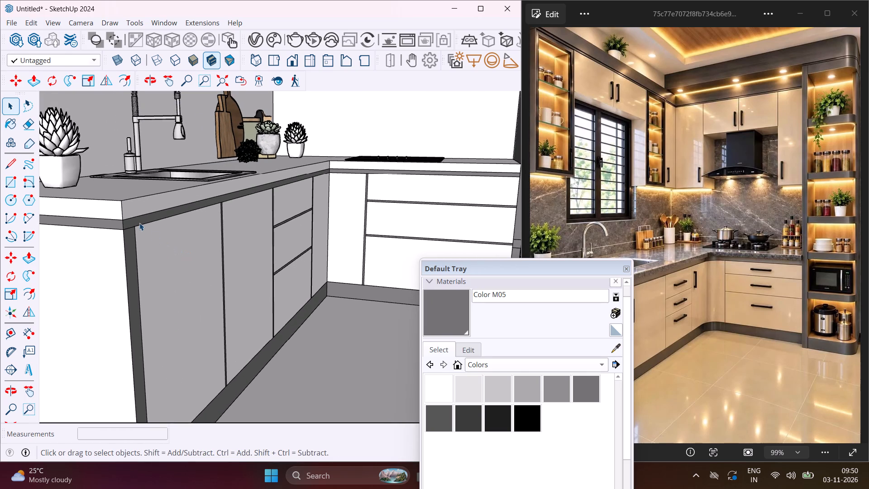
pyautogui.scroll(3, 139, 223)
pyautogui.click(139, 206)
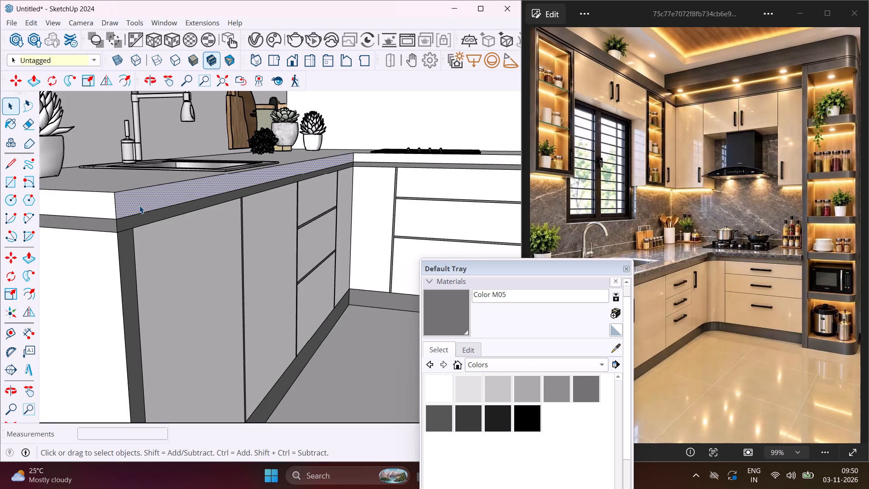
pyautogui.press('p')
pyautogui.click(139, 206)
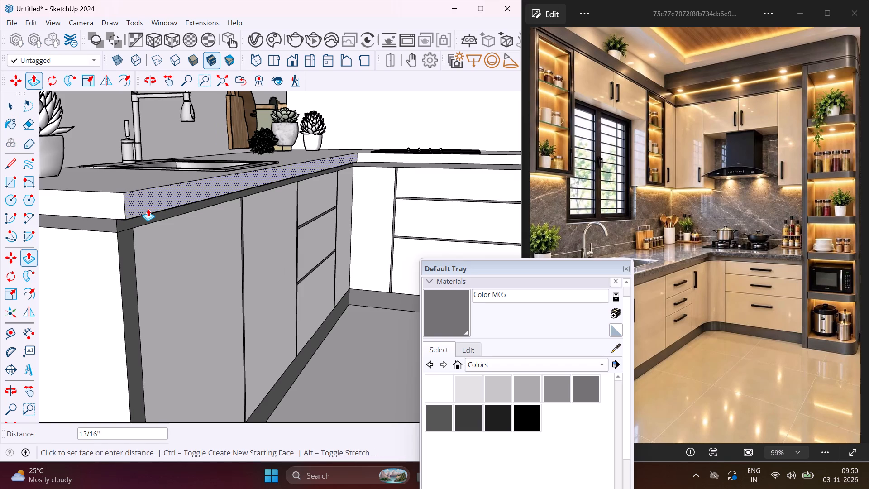
pyautogui.click(152, 209)
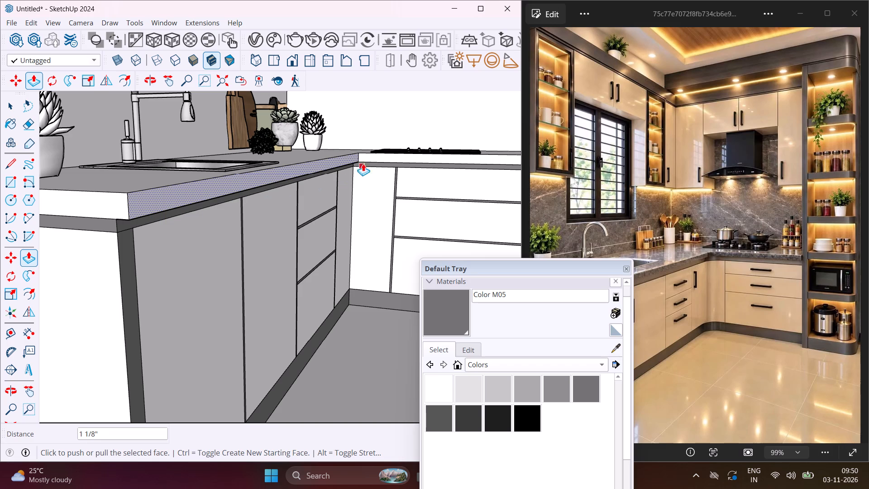
# Apply the same 1 1/8" Push/Pull to the hob-side countertop's front face.
pyautogui.scroll(1, 368, 153)
pyautogui.press('Escape')
pyautogui.scroll(6, 373, 158)
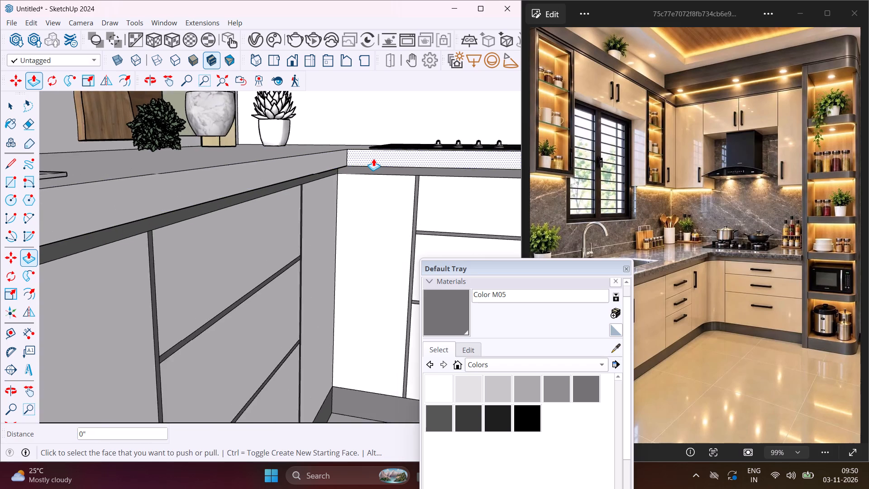
pyautogui.doubleClick(373, 158)
# Push the front face of the sink-side plinth inward 4" beneath the base cabinets.
pyautogui.moveTo(327, 157); pyautogui.dragTo(355, 83, button='middle')
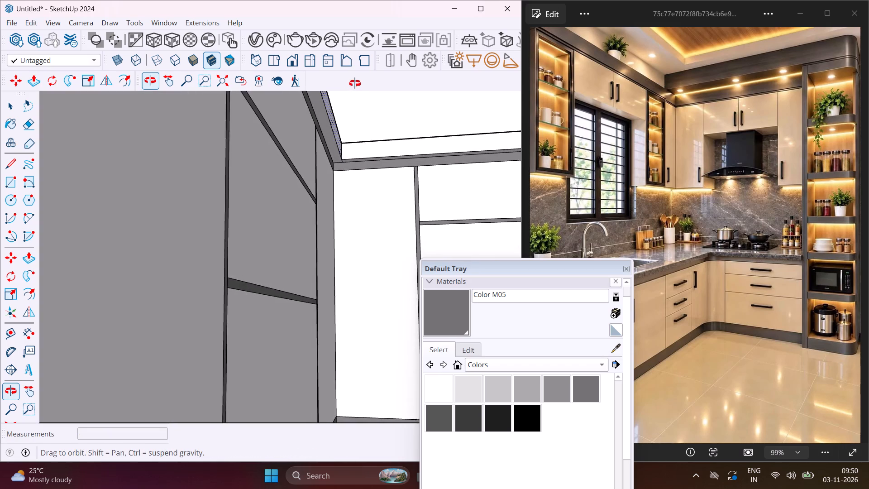
pyautogui.moveTo(355, 83); pyautogui.dragTo(334, 146, button='middle')
pyautogui.scroll(-4, 304, 167)
pyautogui.moveTo(297, 181); pyautogui.dragTo(305, 174, button='middle')
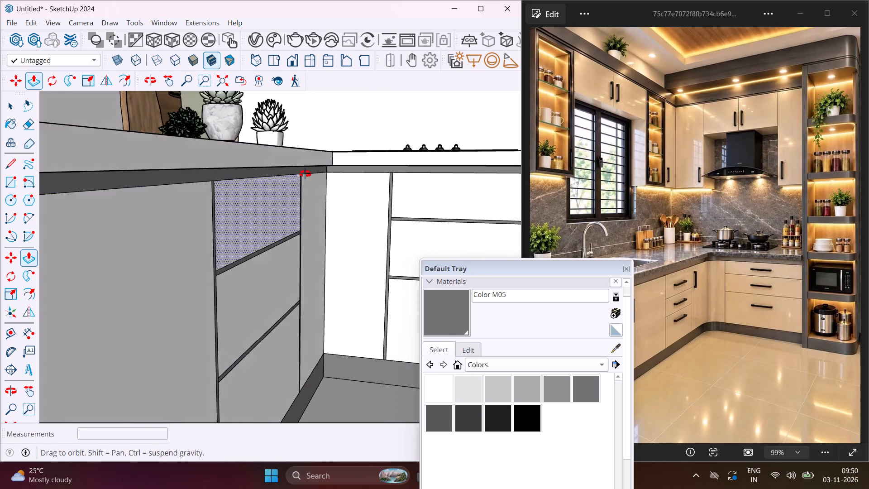
pyautogui.moveTo(305, 174); pyautogui.dragTo(331, 179, button='middle')
pyautogui.scroll(1, 329, 180)
pyautogui.scroll(-9, 299, 183)
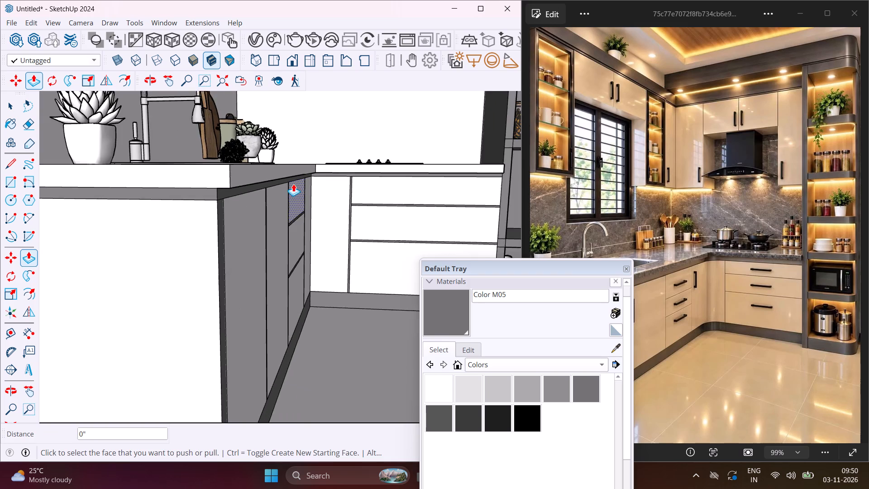
pyautogui.scroll(-6, 293, 184)
pyautogui.scroll(7, 265, 313)
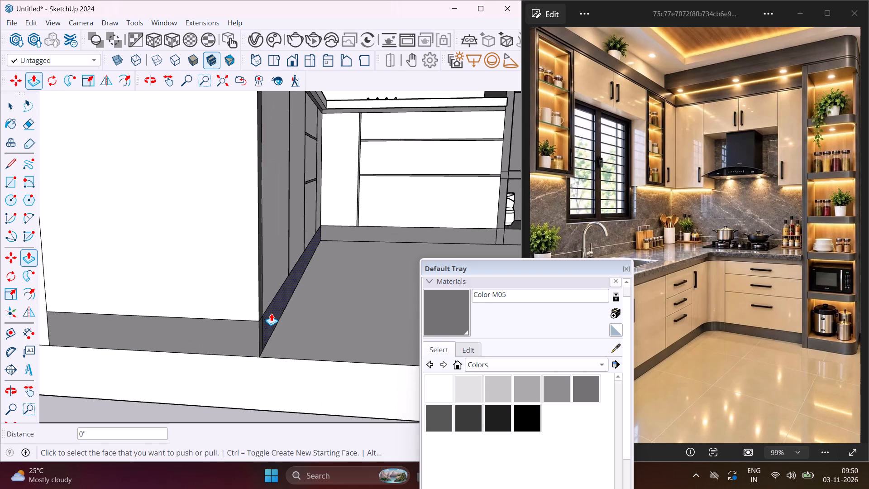
pyautogui.moveTo(271, 313); pyautogui.dragTo(143, 318, button='middle')
pyautogui.scroll(2, 149, 317)
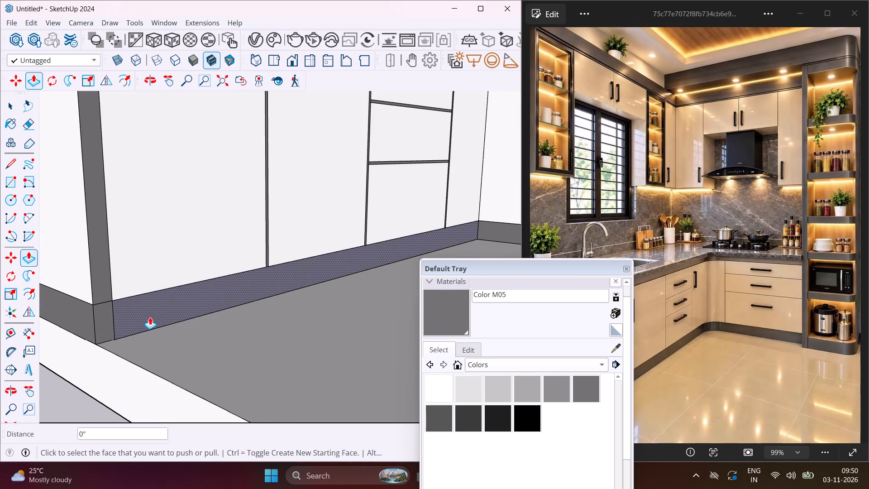
pyautogui.click(150, 317)
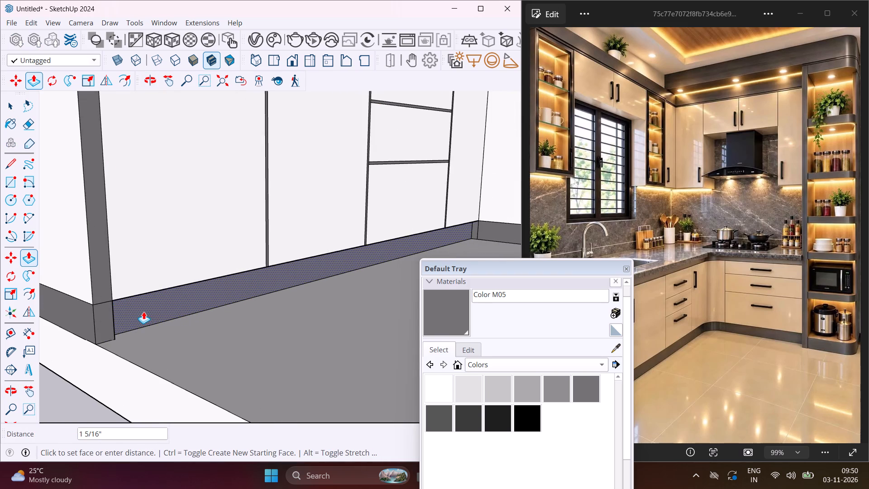
pyautogui.write('4"')
pyautogui.press('Return')
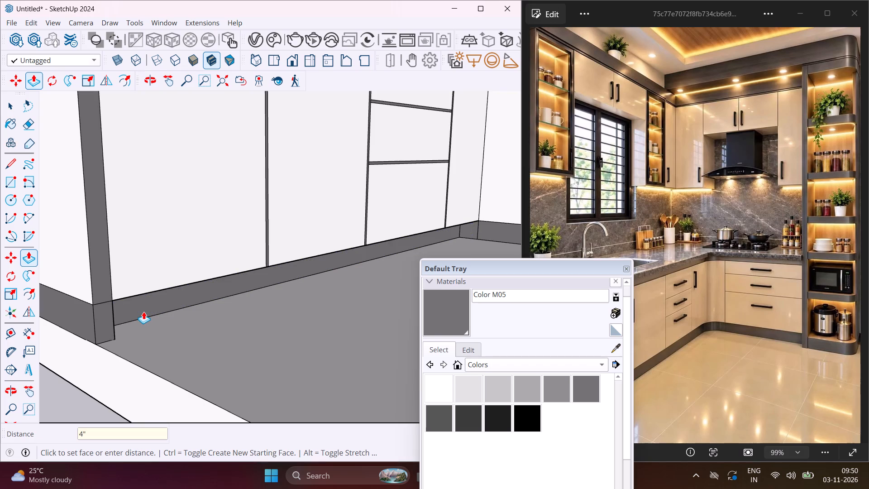
# Repeat the 4" inward Push/Pull on the plinth faces at the corner and under the hob-side cabinets.
pyautogui.scroll(-7, 143, 312)
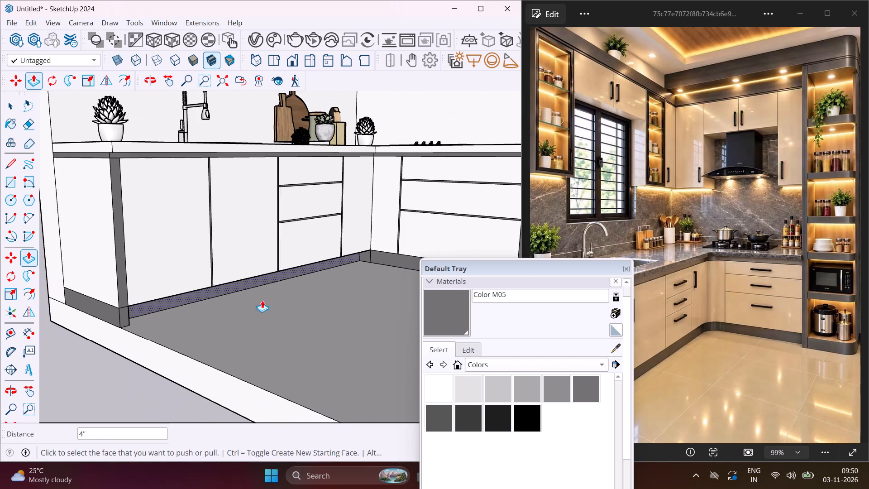
pyautogui.scroll(12, 352, 261)
pyautogui.doubleClick(376, 250)
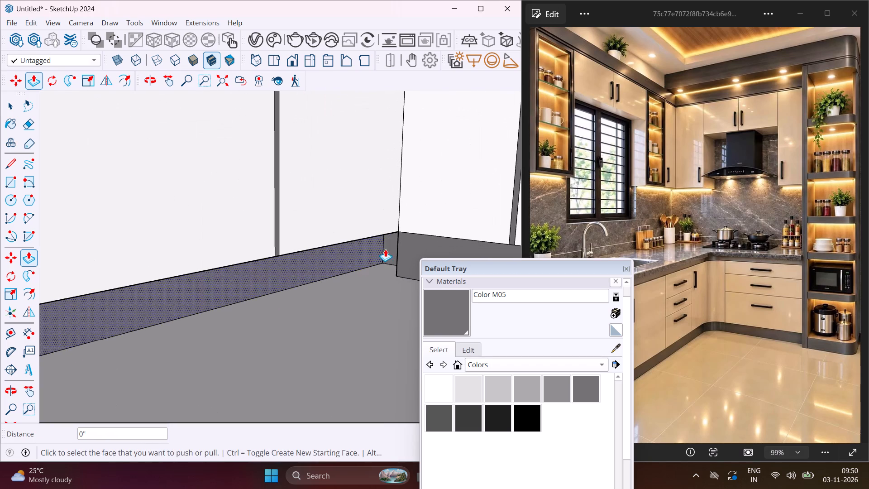
pyautogui.doubleClick(406, 247)
pyautogui.scroll(-10, 299, 268)
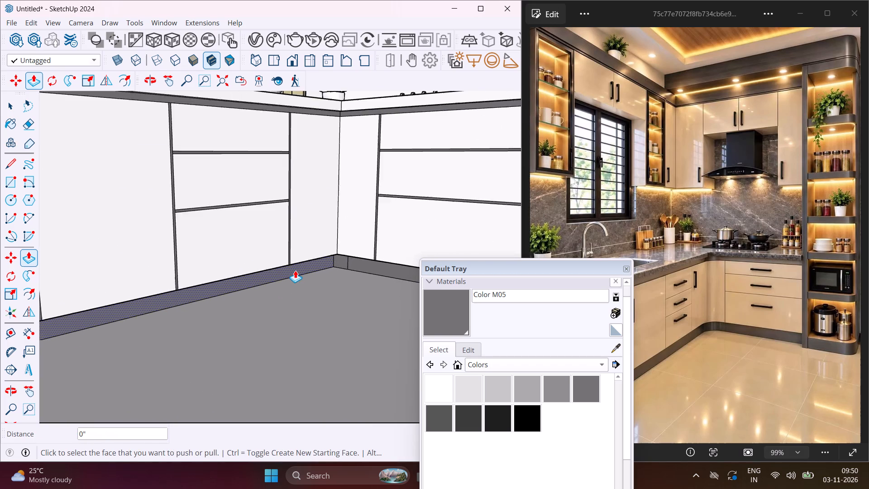
pyautogui.scroll(-9, 295, 270)
pyautogui.scroll(5, 195, 218)
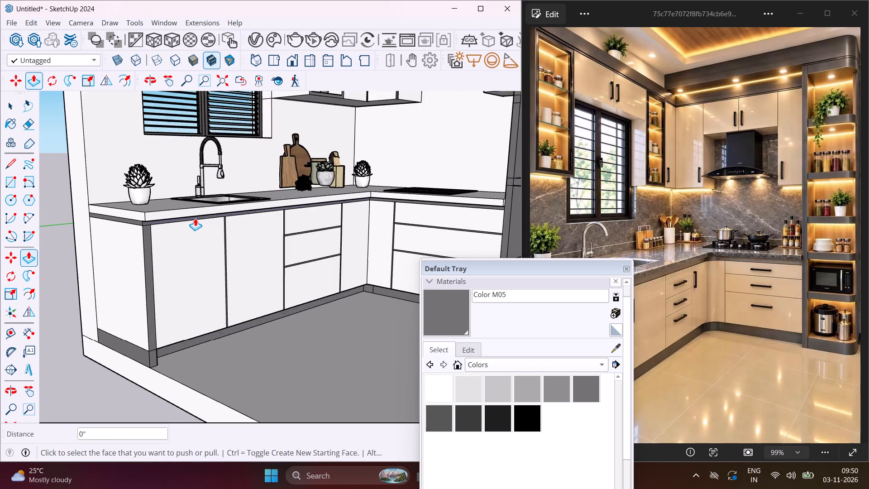
# Push the vertical gap between the two sink-side base cabinet doors inward 0.75".
pyautogui.scroll(10, 195, 218)
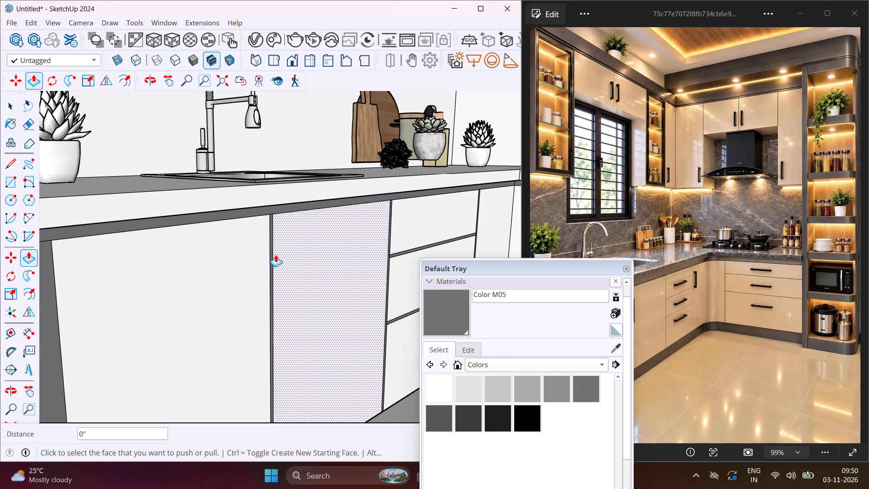
pyautogui.scroll(6, 272, 264)
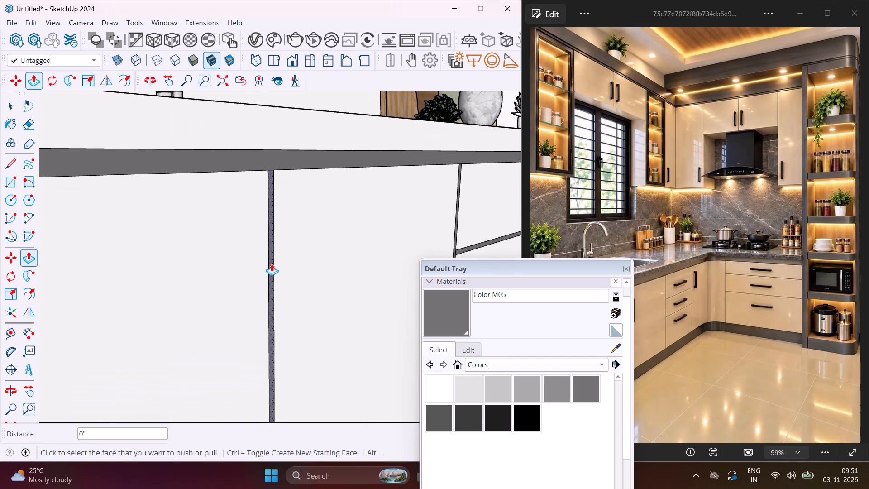
pyautogui.click(272, 264)
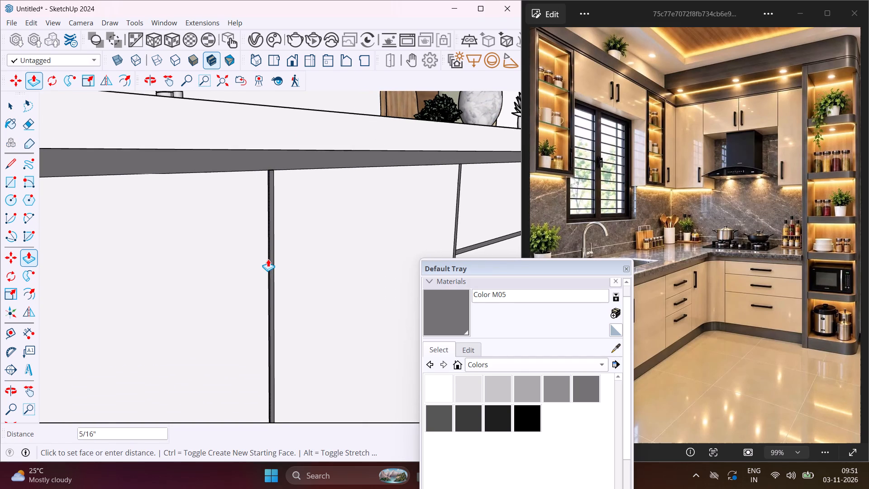
pyautogui.write('.75"')
pyautogui.press('Return')
# Repeat the 0.75" inward Push/Pull on the vertical and horizontal gaps around the sink-side drawers.
pyautogui.scroll(-8, 241, 260)
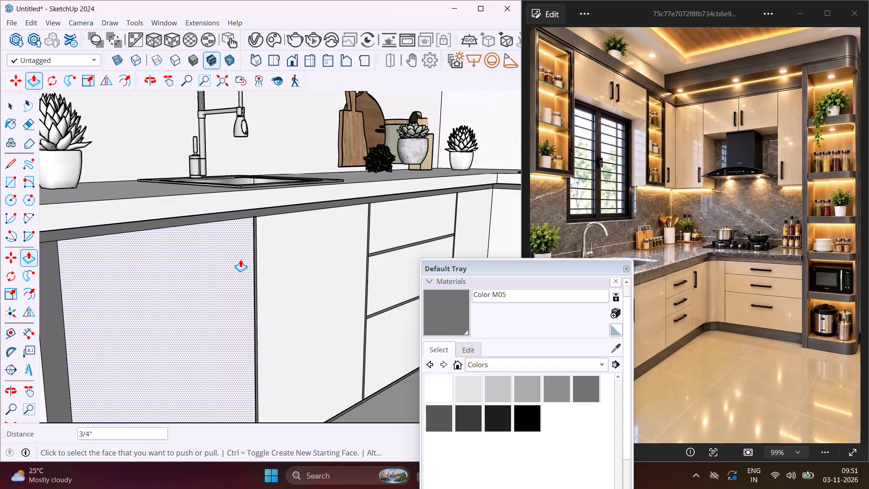
pyautogui.scroll(-3, 240, 259)
pyautogui.scroll(10, 346, 249)
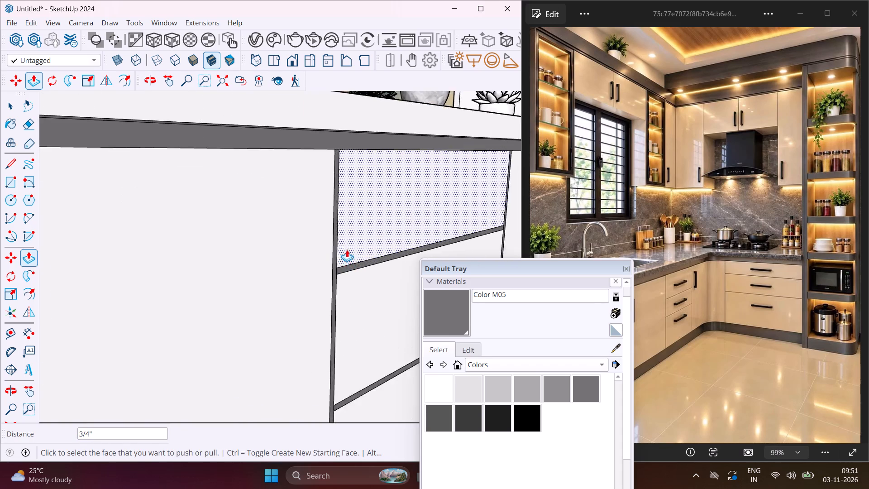
pyautogui.scroll(11, 347, 249)
pyautogui.doubleClick(325, 273)
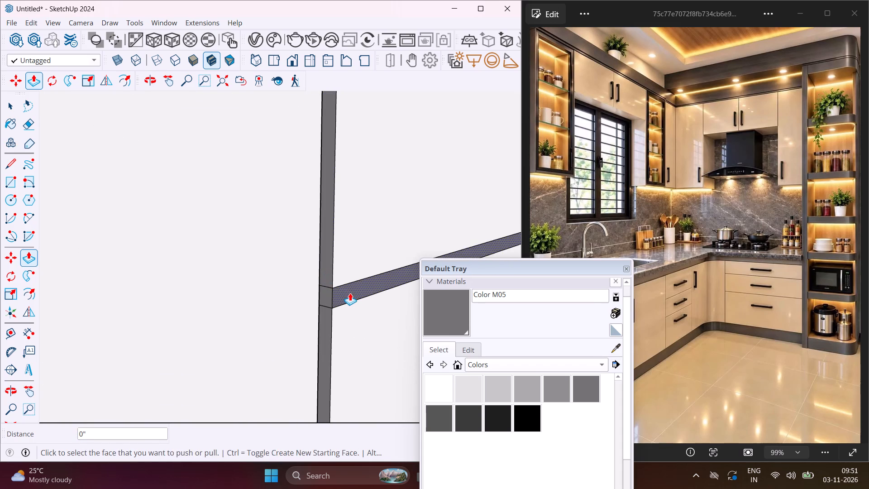
pyautogui.doubleClick(350, 293)
pyautogui.scroll(-12, 273, 270)
pyautogui.scroll(1, 267, 270)
pyautogui.scroll(-3, 267, 270)
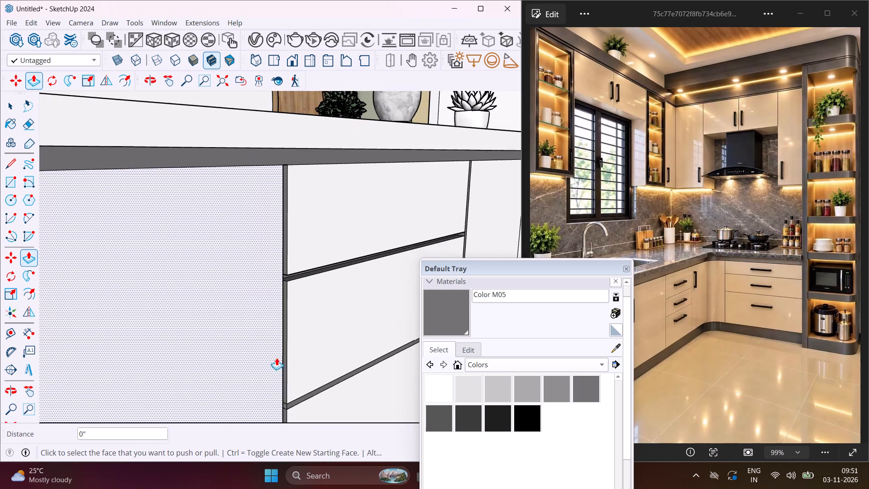
pyautogui.scroll(10, 290, 397)
pyautogui.doubleClick(283, 412)
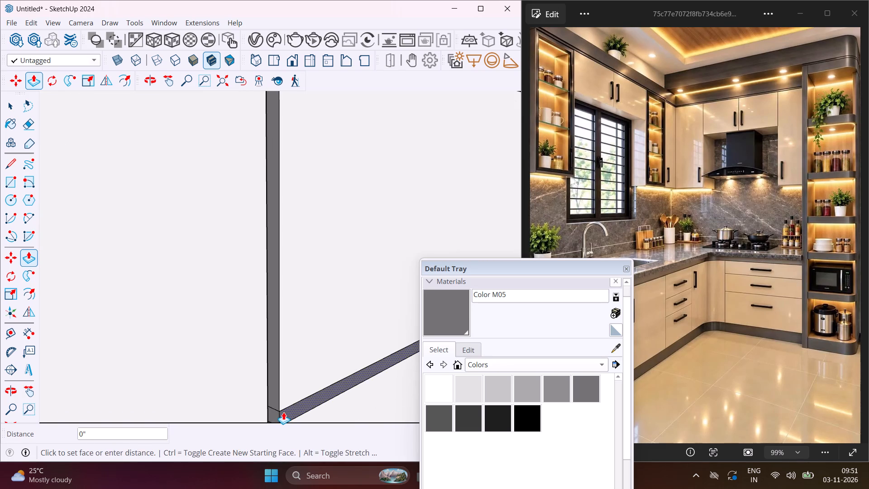
pyautogui.scroll(-12, 176, 343)
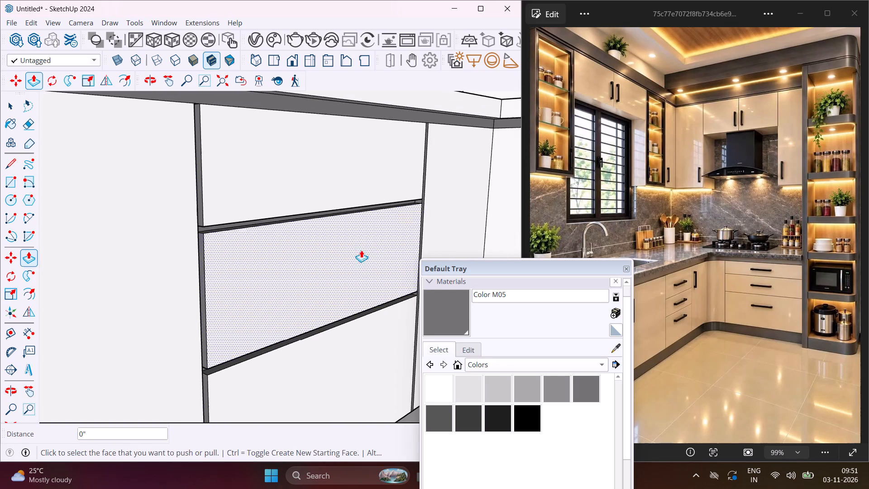
pyautogui.scroll(14, 424, 191)
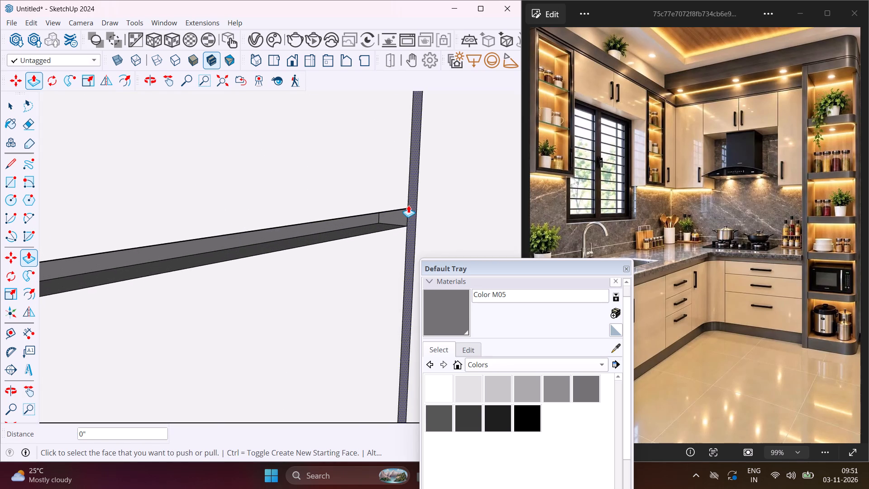
pyautogui.doubleClick(410, 207)
pyautogui.scroll(-6, 275, 230)
pyautogui.scroll(-5, 237, 251)
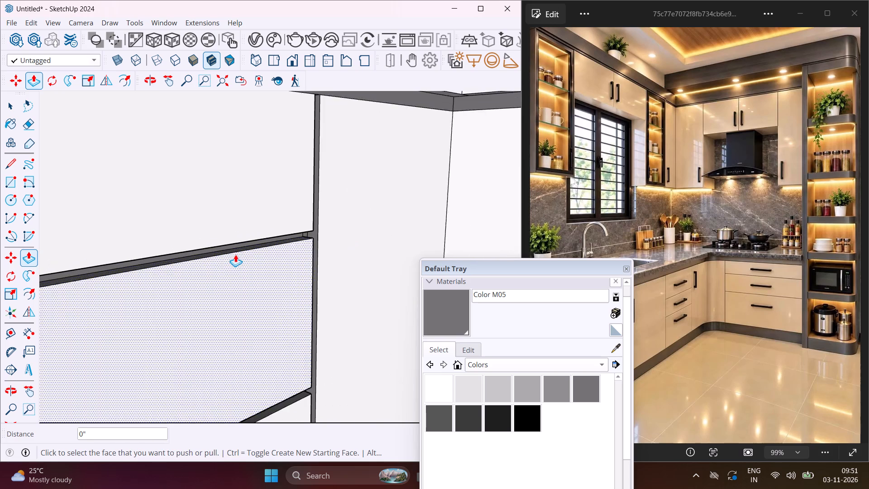
# Apply the same 0.75" inward Push/Pull to the vertical gap and both horizontal drawer gaps under the hob.
pyautogui.scroll(-14, 234, 255)
pyautogui.moveTo(235, 273); pyautogui.dragTo(286, 278, button='middle')
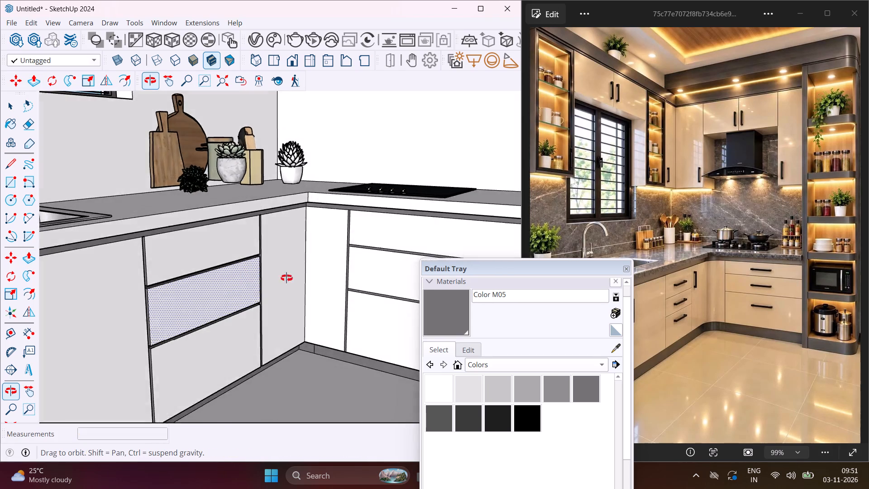
pyautogui.moveTo(286, 278); pyautogui.dragTo(322, 278, button='middle')
pyautogui.scroll(-6, 163, 278)
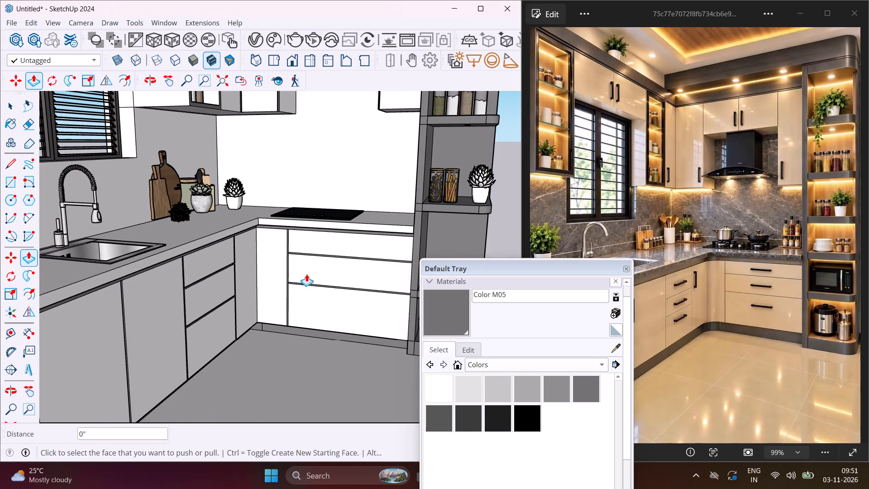
pyautogui.scroll(13, 296, 253)
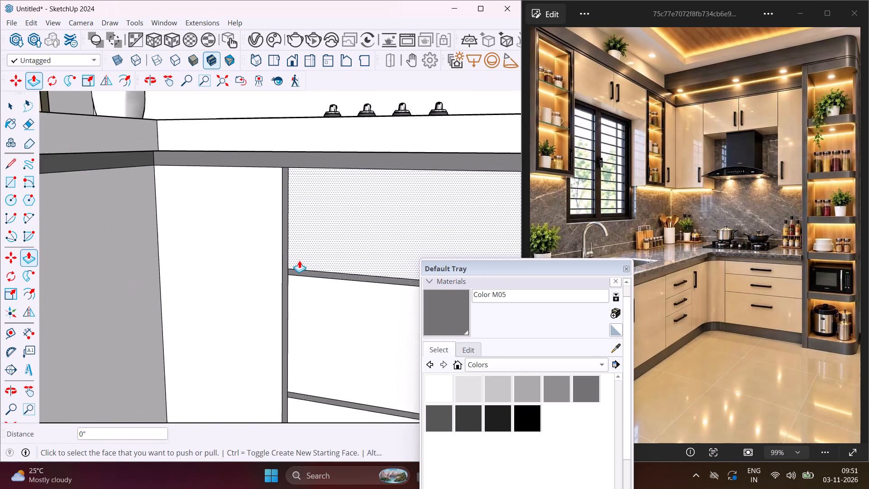
pyautogui.scroll(7, 299, 260)
pyautogui.doubleClick(280, 270)
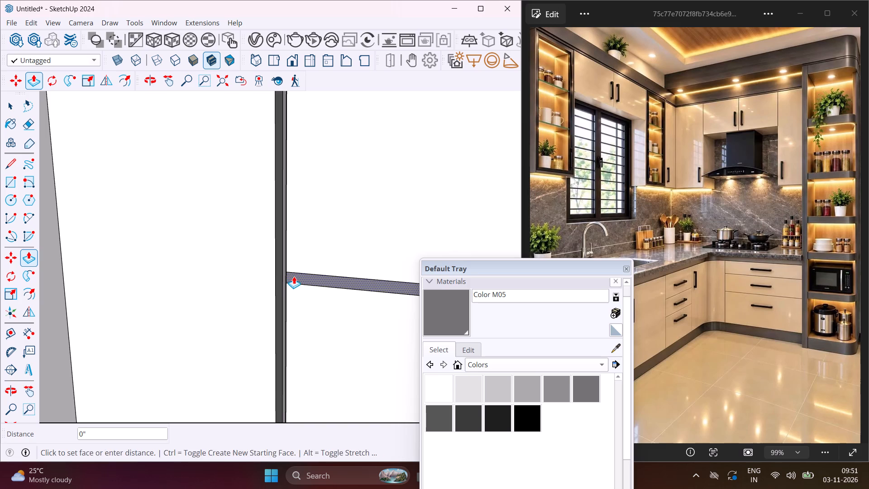
pyautogui.doubleClick(294, 276)
pyautogui.scroll(-10, 258, 269)
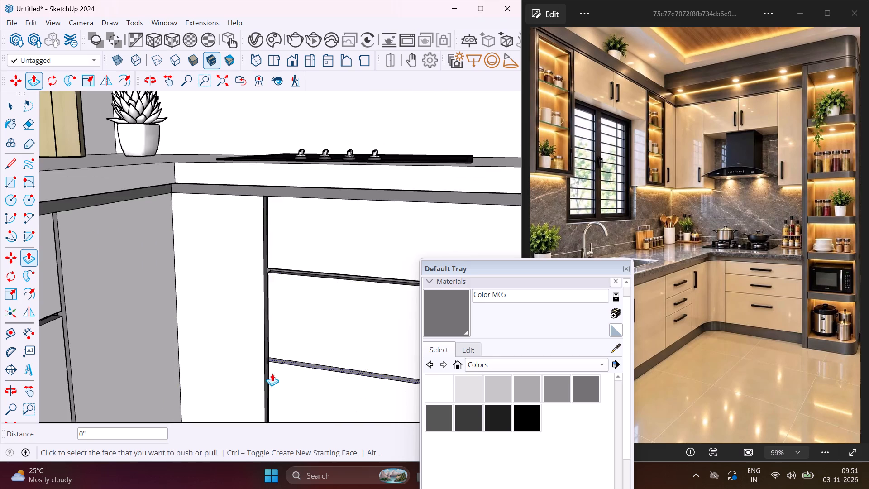
pyautogui.scroll(13, 274, 377)
pyautogui.doubleClick(269, 352)
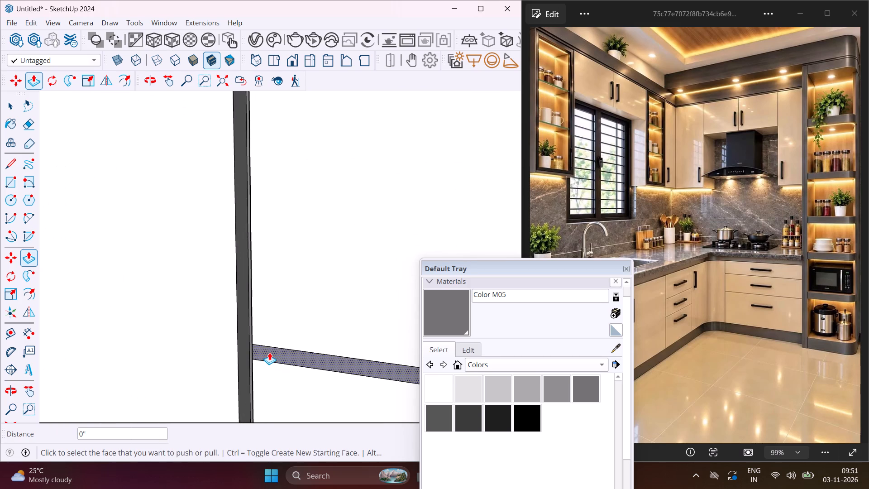
pyautogui.scroll(-14, 225, 339)
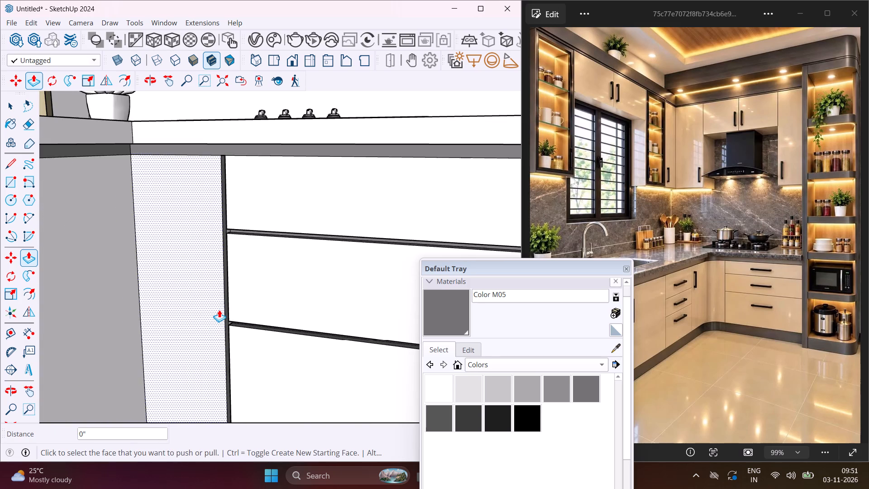
pyautogui.scroll(-10, 219, 310)
# Paint both inner side faces of the hob-side vertical gap with the dark grey Color M05.
pyautogui.moveTo(219, 310); pyautogui.dragTo(270, 274, button='middle')
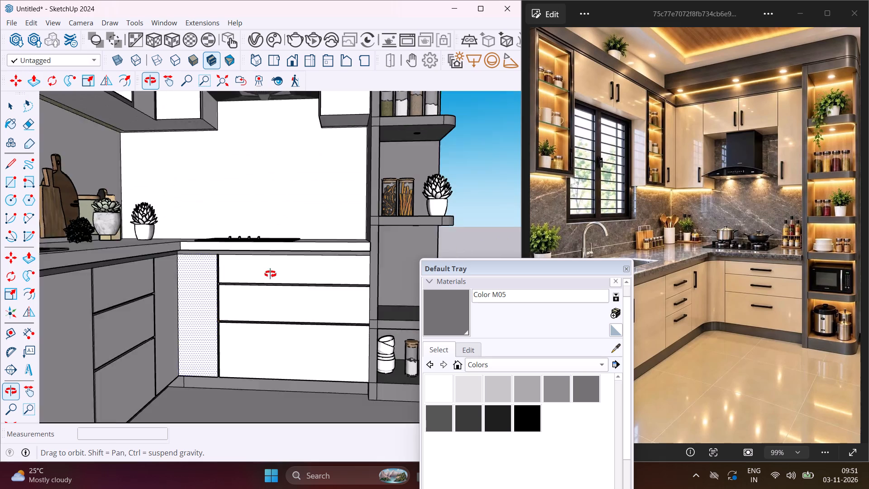
pyautogui.moveTo(270, 274); pyautogui.dragTo(287, 260, button='middle')
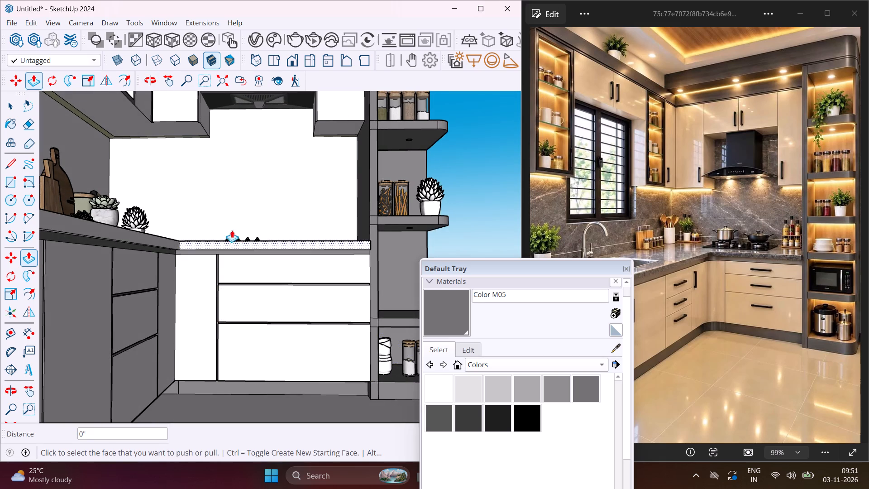
pyautogui.scroll(16, 216, 257)
pyautogui.scroll(5, 212, 277)
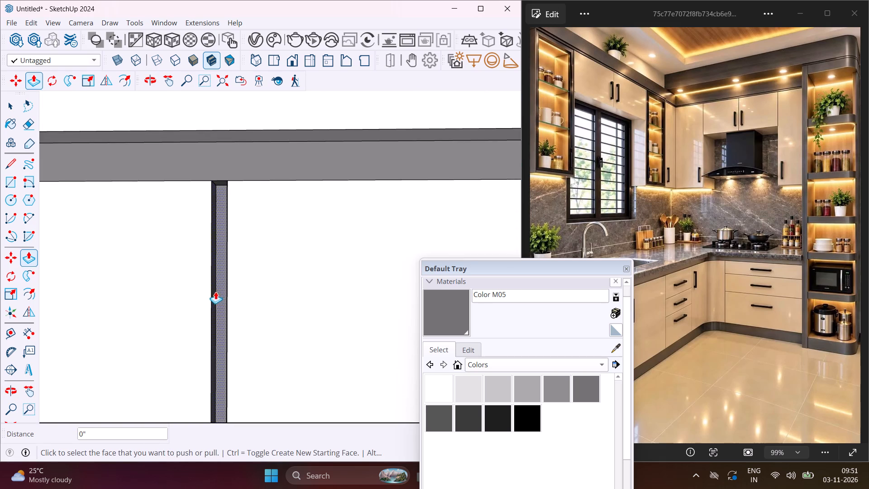
pyautogui.moveTo(215, 292); pyautogui.dragTo(105, 306, button='middle')
pyautogui.press('Escape')
pyautogui.press('space')
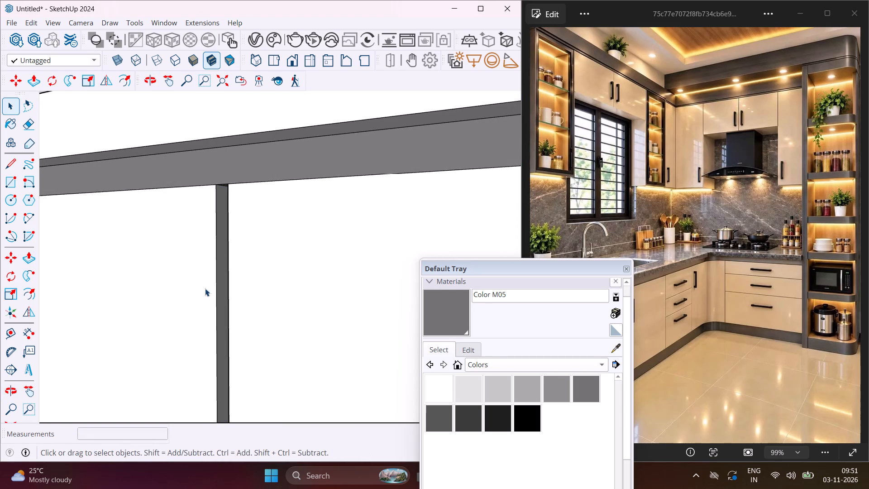
pyautogui.scroll(8, 208, 275)
pyautogui.moveTo(215, 263); pyautogui.dragTo(312, 279, button='middle')
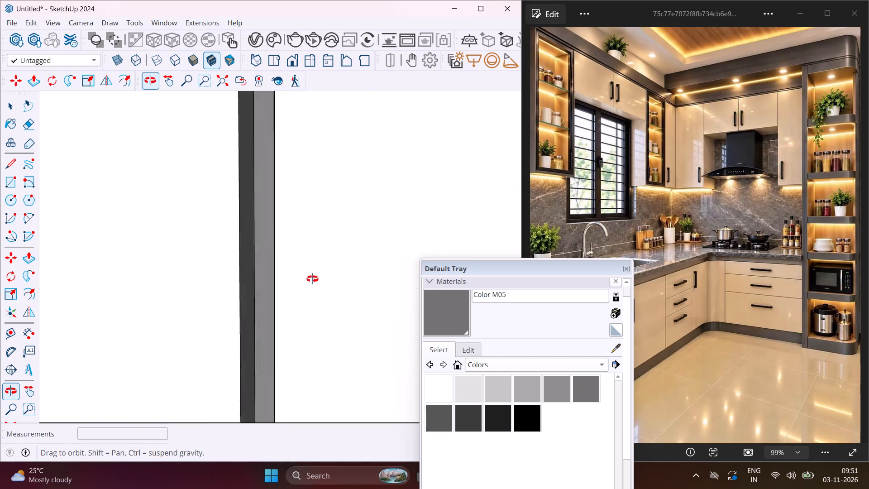
pyautogui.moveTo(312, 279); pyautogui.dragTo(402, 293, button='middle')
pyautogui.click(446, 317)
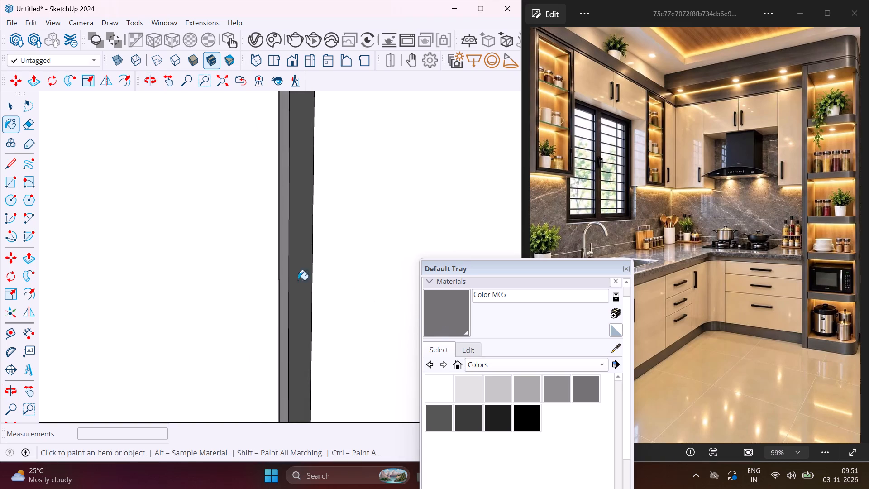
pyautogui.click(306, 278)
pyautogui.moveTo(306, 276); pyautogui.dragTo(178, 291, button='middle')
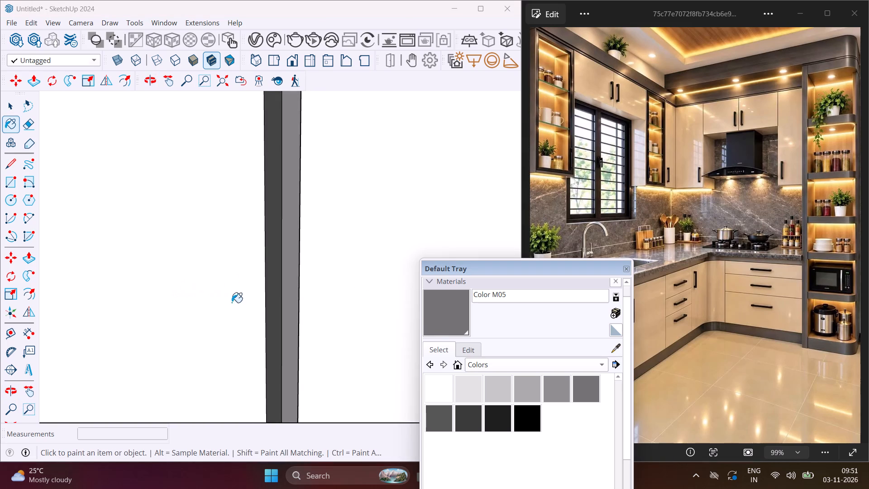
pyautogui.click(275, 304)
# Paint the lower inner face of the upper horizontal drawer gap under the hob with Color M05.
pyautogui.scroll(-7, 221, 278)
pyautogui.scroll(1, 220, 297)
pyautogui.scroll(-3, 220, 297)
pyautogui.moveTo(224, 297); pyautogui.dragTo(242, 224, button='middle')
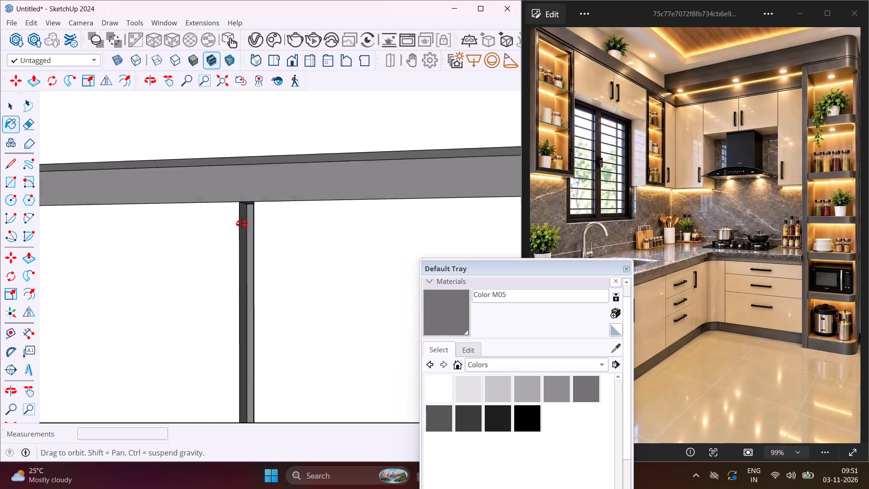
pyautogui.moveTo(242, 224); pyautogui.dragTo(265, 176, button='middle')
pyautogui.scroll(-10, 254, 192)
pyautogui.moveTo(269, 288); pyautogui.dragTo(248, 370, button='middle')
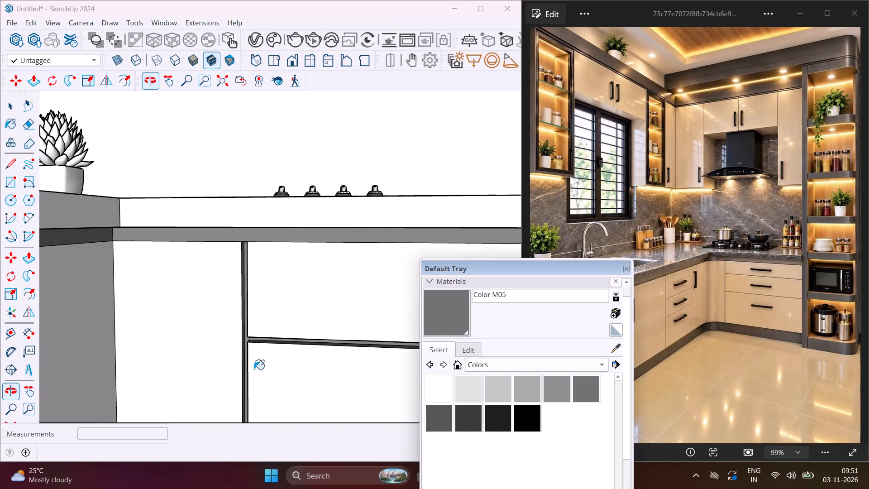
pyautogui.scroll(18, 271, 355)
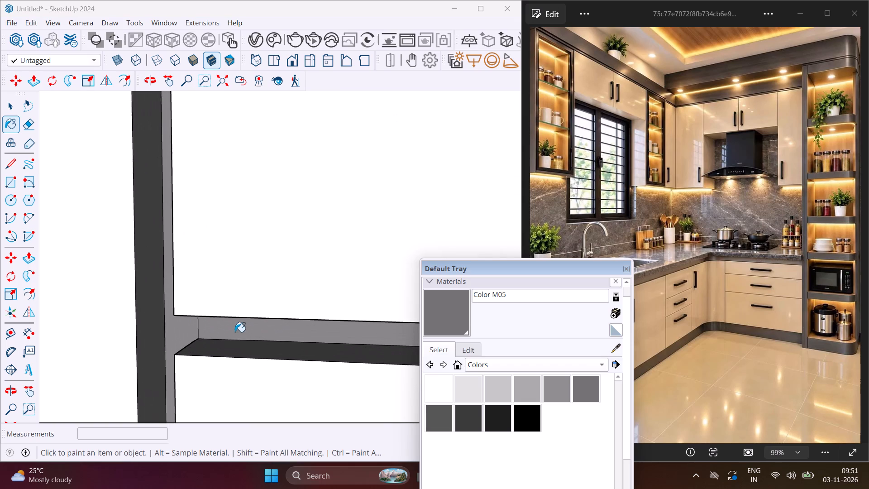
pyautogui.scroll(4, 235, 332)
pyautogui.click(222, 354)
pyautogui.press('Escape')
pyautogui.press('space')
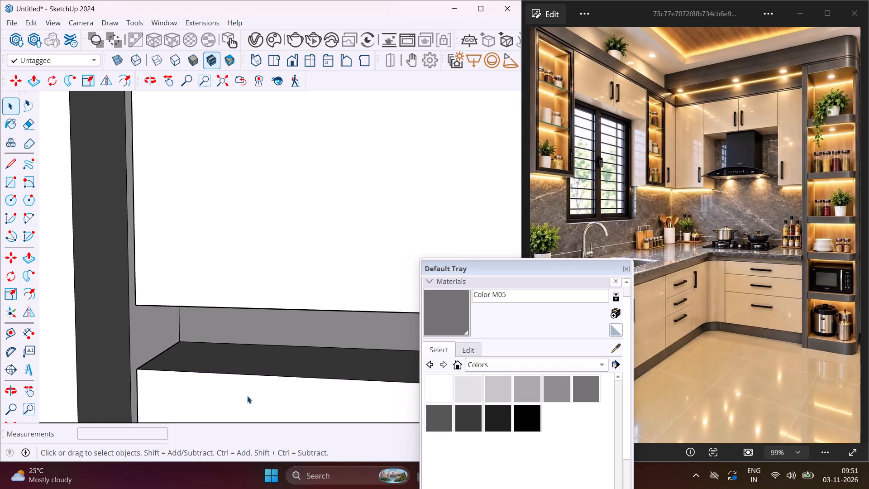
# Examine the whole kitchen model from several angles beside the reference image.
pyautogui.scroll(-16, 247, 391)
pyautogui.scroll(-8, 248, 359)
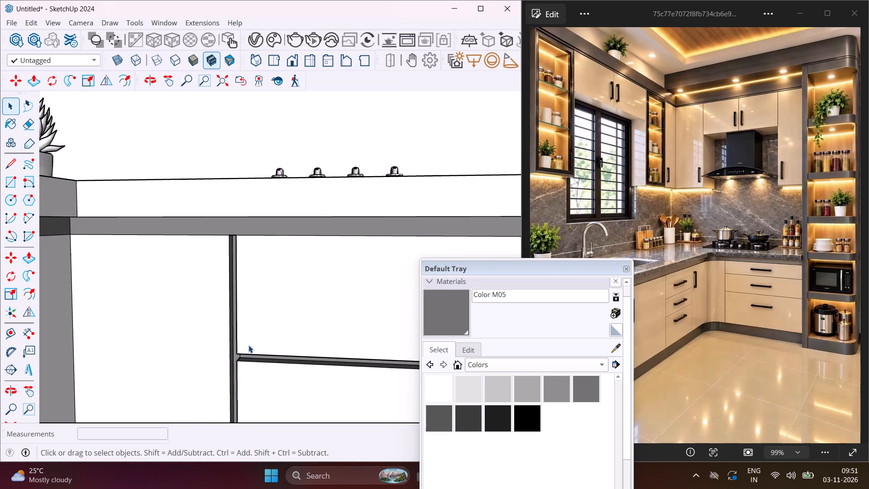
pyautogui.scroll(-2, 248, 345)
pyautogui.scroll(-18, 255, 278)
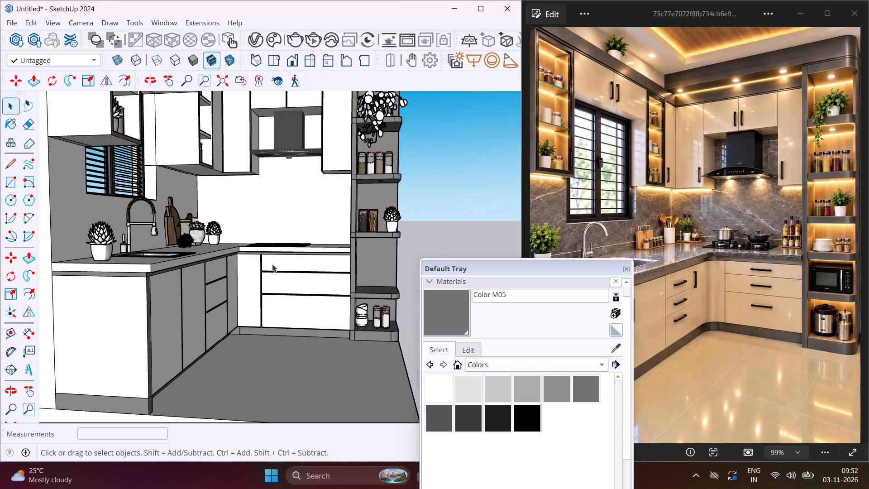
pyautogui.moveTo(272, 268); pyautogui.dragTo(204, 298, button='middle')
pyautogui.scroll(-3, 205, 298)
pyautogui.moveTo(205, 298); pyautogui.dragTo(205, 277, button='middle')
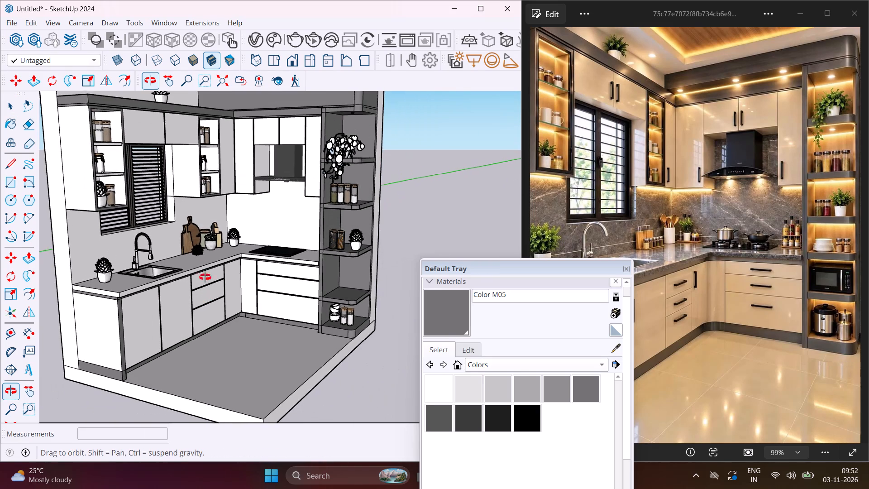
pyautogui.moveTo(205, 277); pyautogui.dragTo(240, 340, button='middle')
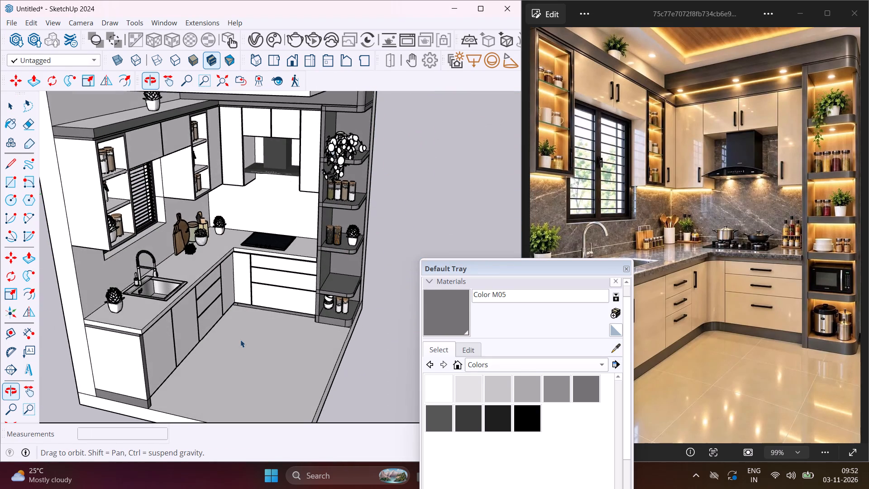
# Create a new Generic V-Ray material with a pale grey-green diffuse colour of about R 0.802, G 0.82, B 0.784.
pyautogui.click(258, 38)
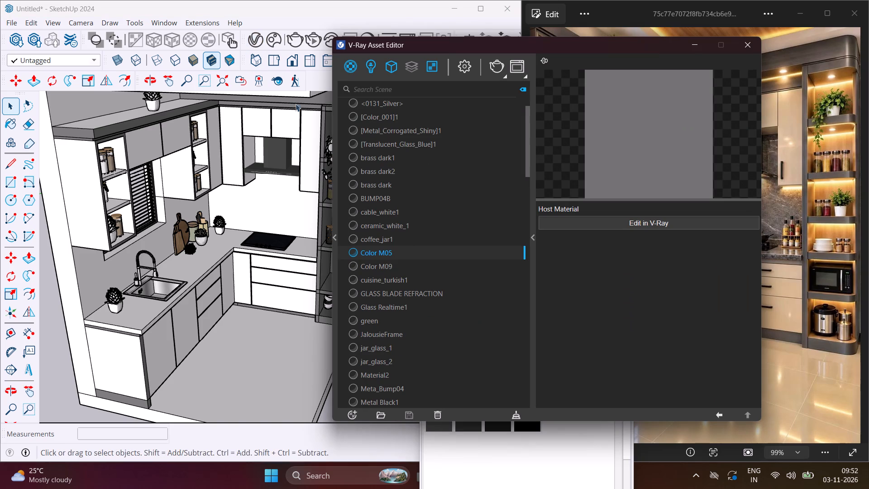
pyautogui.click(354, 415)
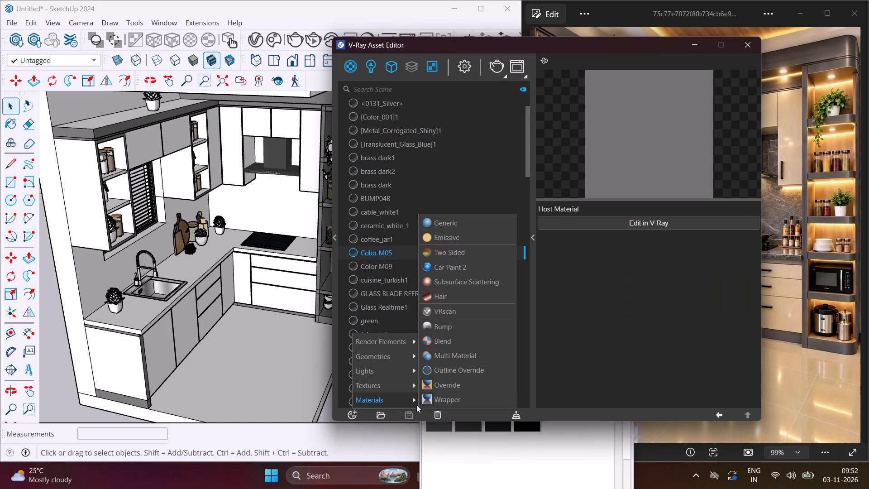
pyautogui.click(467, 223)
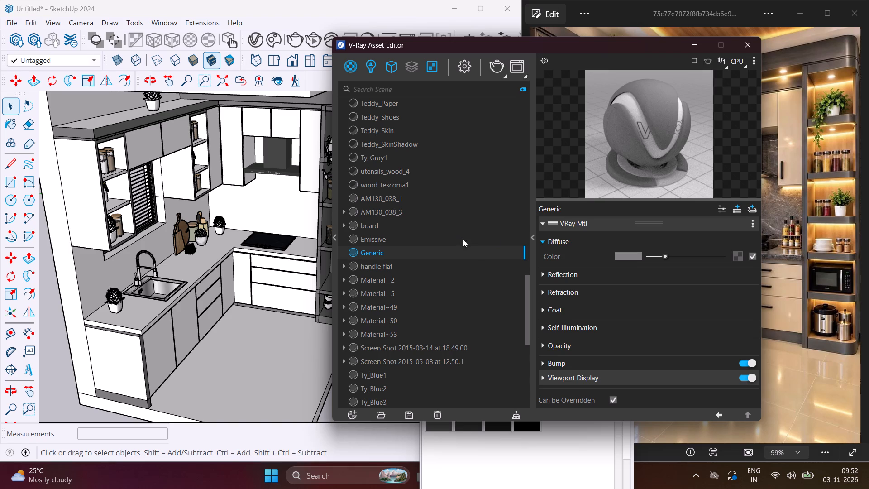
pyautogui.click(636, 256)
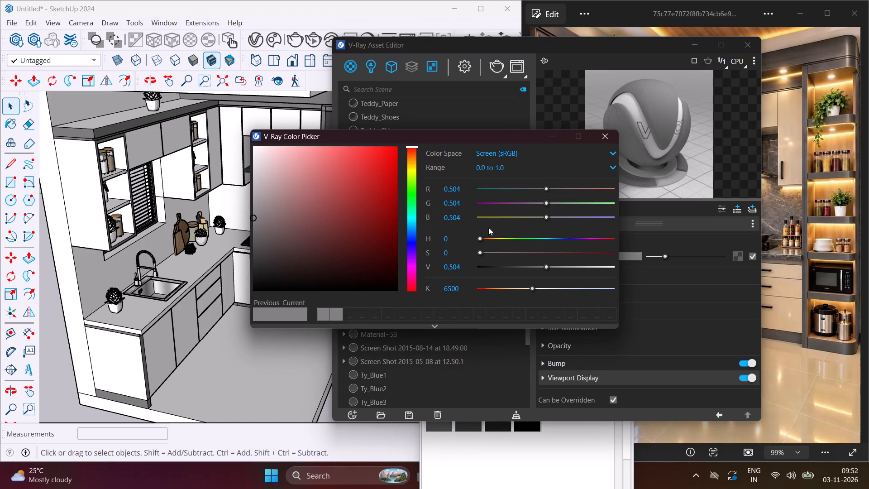
pyautogui.click(410, 182)
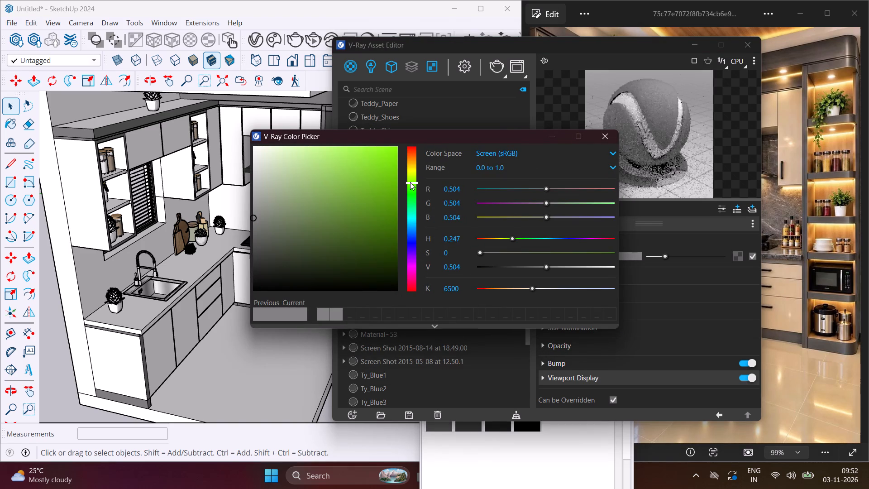
pyautogui.click(265, 183)
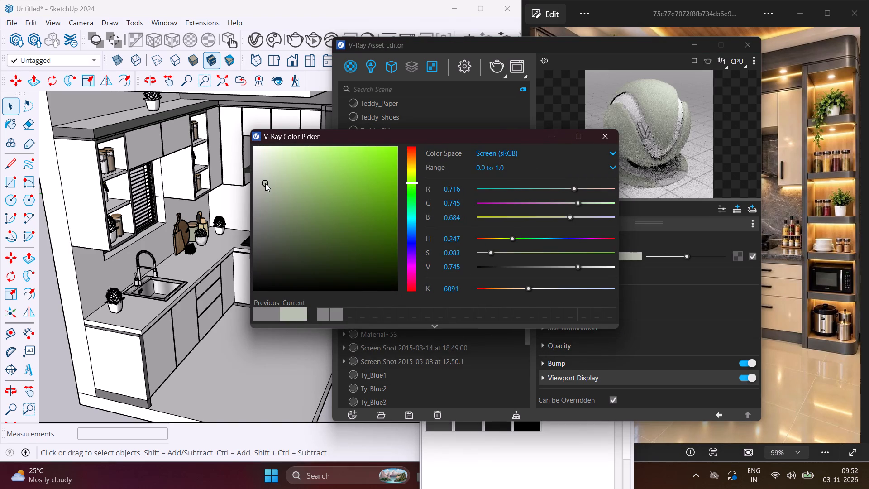
pyautogui.click(259, 173)
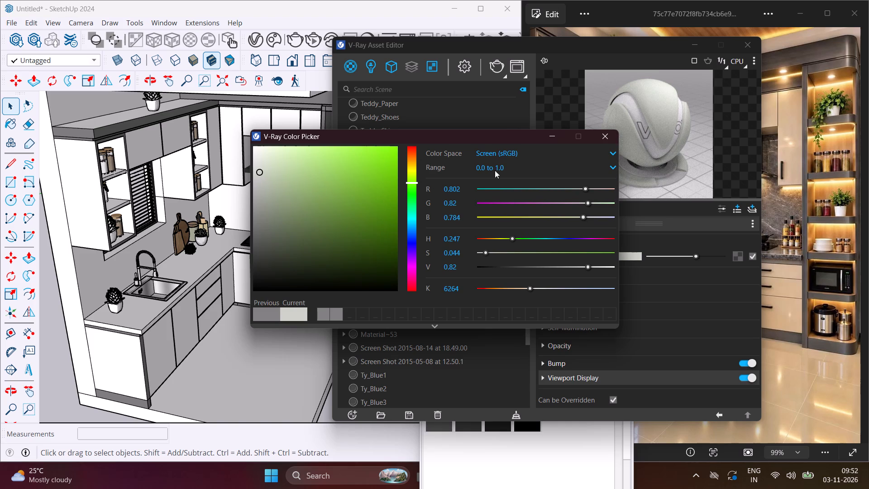
pyautogui.click(560, 134)
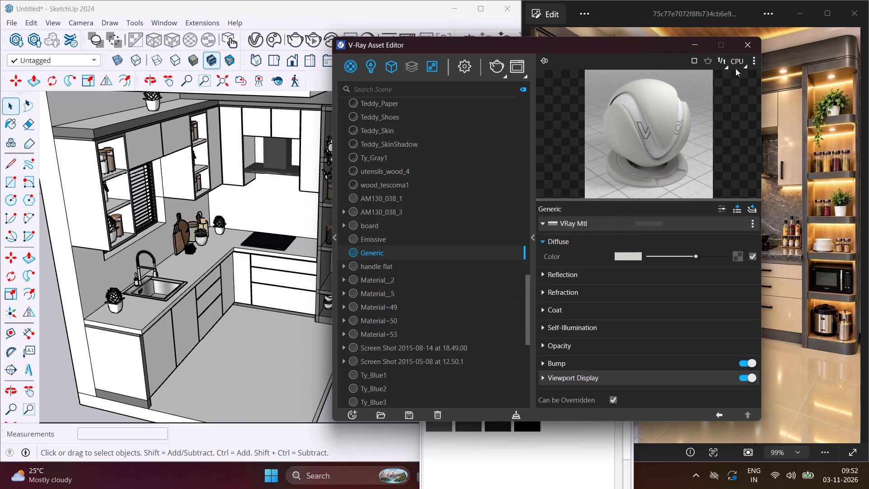
# Switch the Generic material's preview scene to Wall.
pyautogui.click(753, 60)
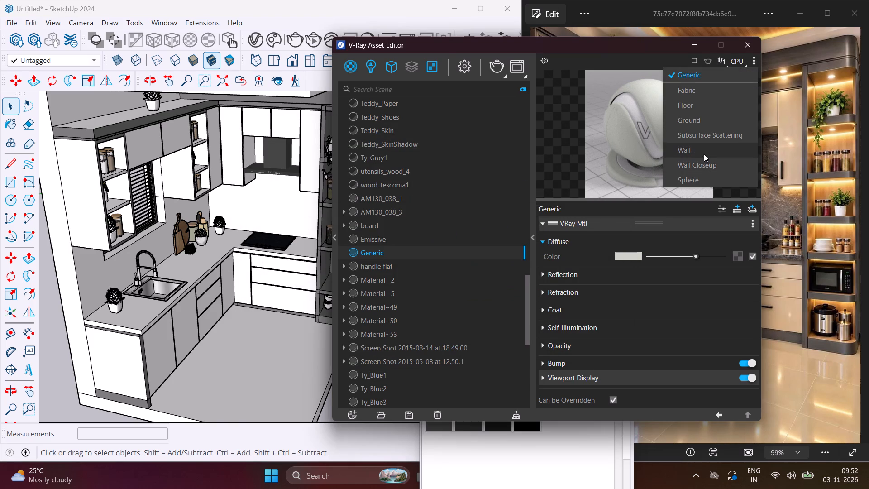
pyautogui.click(704, 154)
# Set the Generic material's reflection colour to a soft sage green of about R 0.656, G 0.702, B 0.606.
pyautogui.click(543, 274)
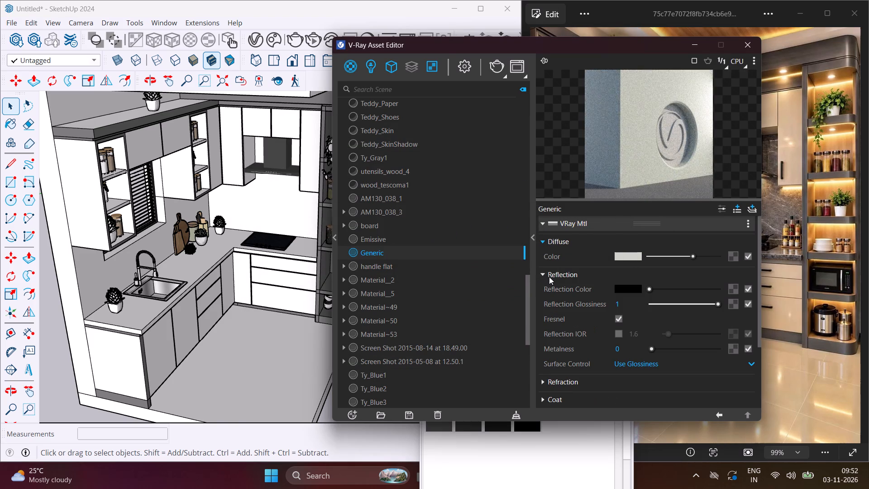
pyautogui.click(618, 287)
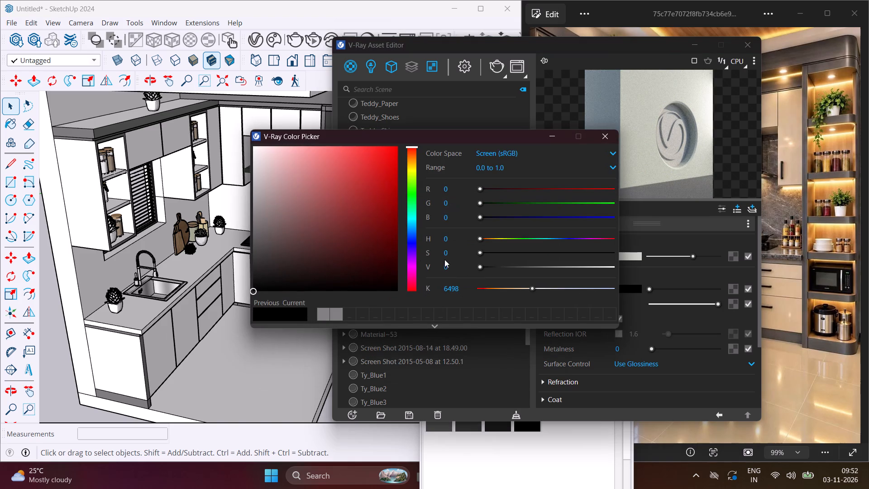
pyautogui.click(411, 182)
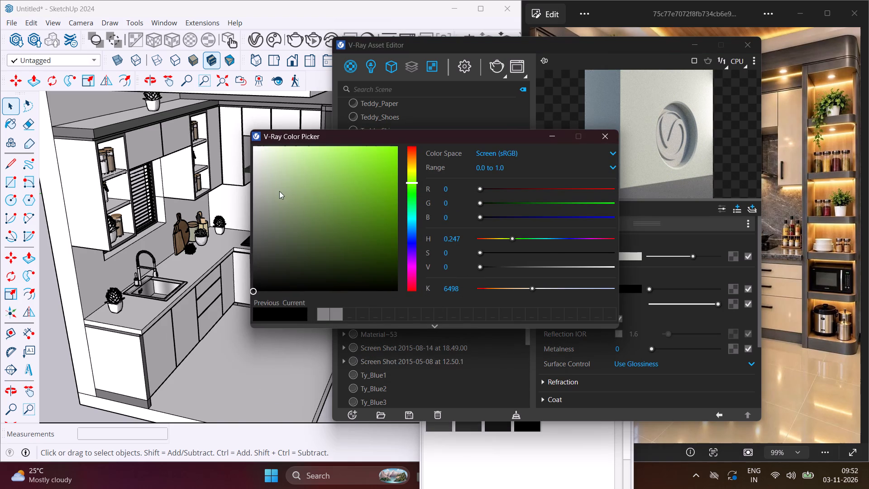
pyautogui.click(273, 190)
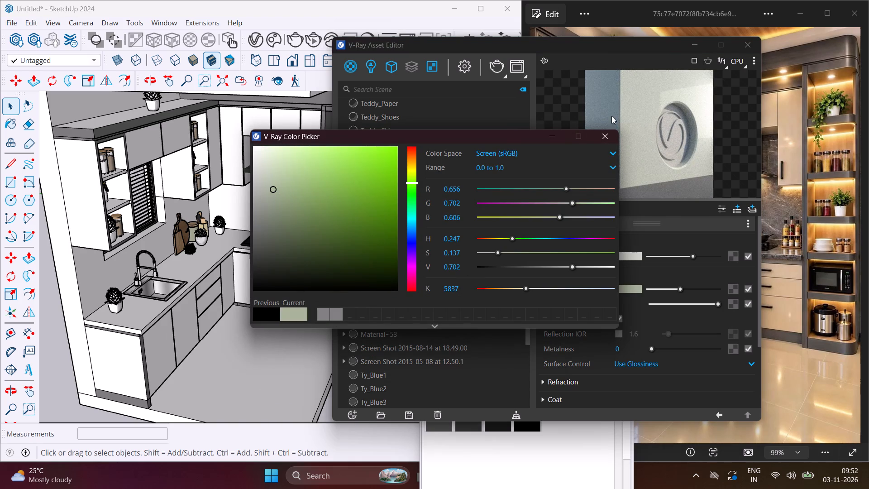
pyautogui.click(556, 134)
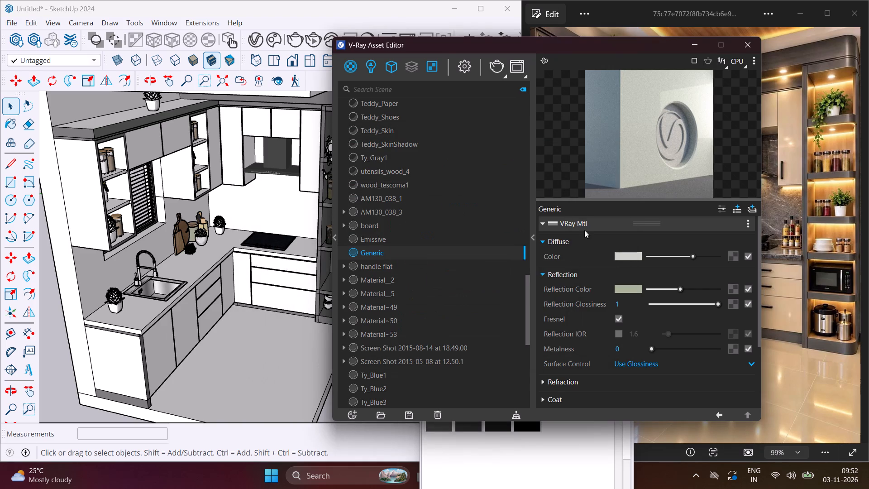
# Enable the Generic material's Reflection IOR and set it to 4.
pyautogui.click(617, 333)
pyautogui.click(643, 333)
pyautogui.press('BackSpace')
pyautogui.press('BackSpace')
pyautogui.press('BackSpace')
pyautogui.press('4')
pyautogui.press('Return')
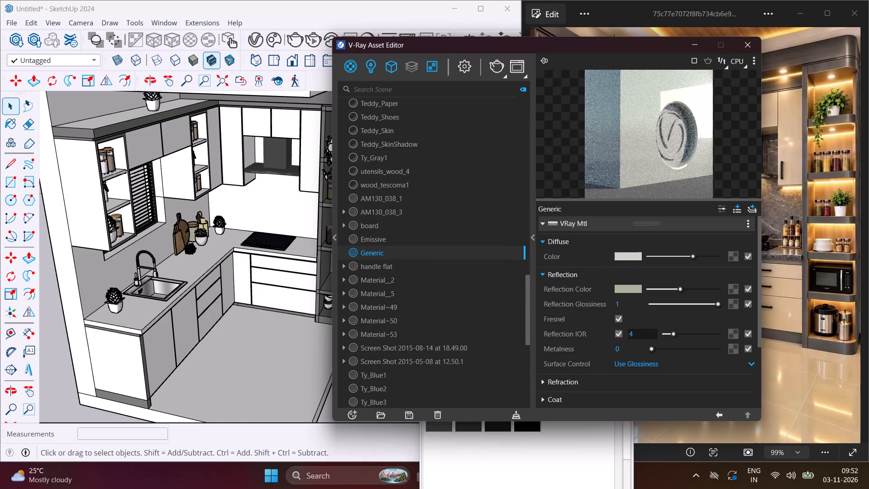
# Brighten the Generic material's reflection colour and lighten its diffuse colour slightly, checking the wall preview, and put the Asset Editor away.
pyautogui.doubleClick(484, 255)
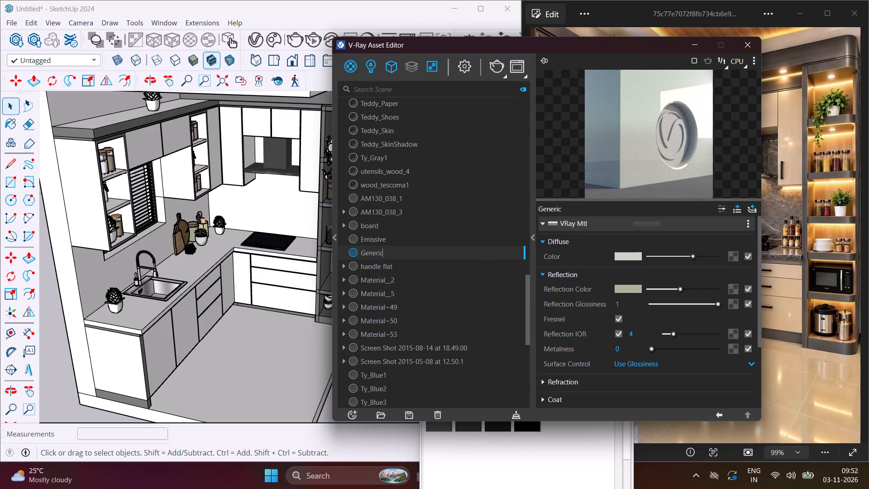
pyautogui.moveTo(680, 288); pyautogui.dragTo(676, 288)
pyautogui.moveTo(676, 288); pyautogui.dragTo(667, 291)
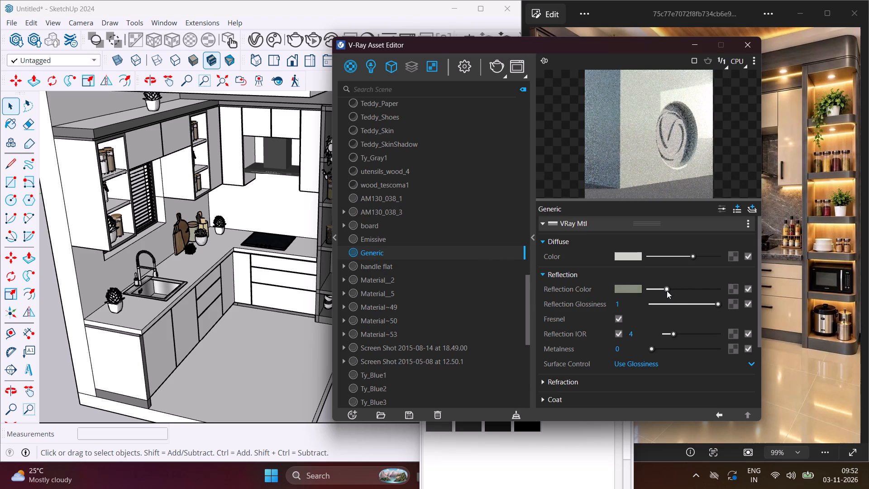
pyautogui.moveTo(667, 291); pyautogui.dragTo(692, 287)
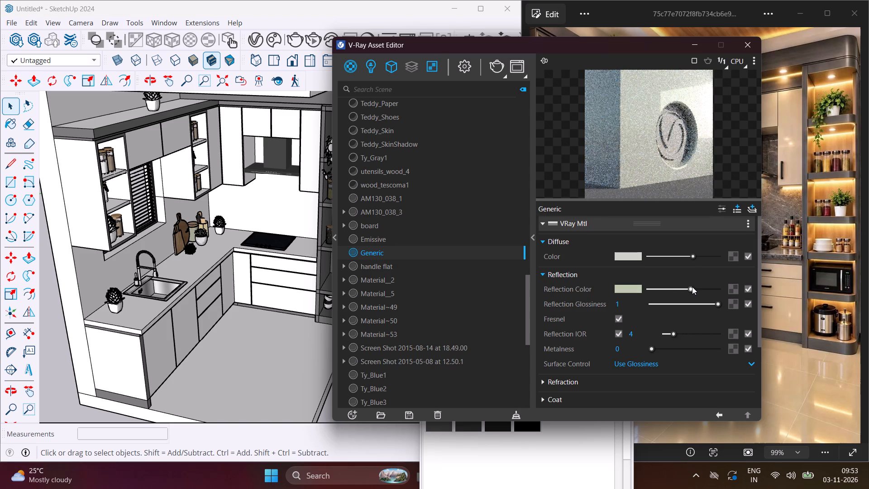
pyautogui.moveTo(692, 287); pyautogui.dragTo(693, 287)
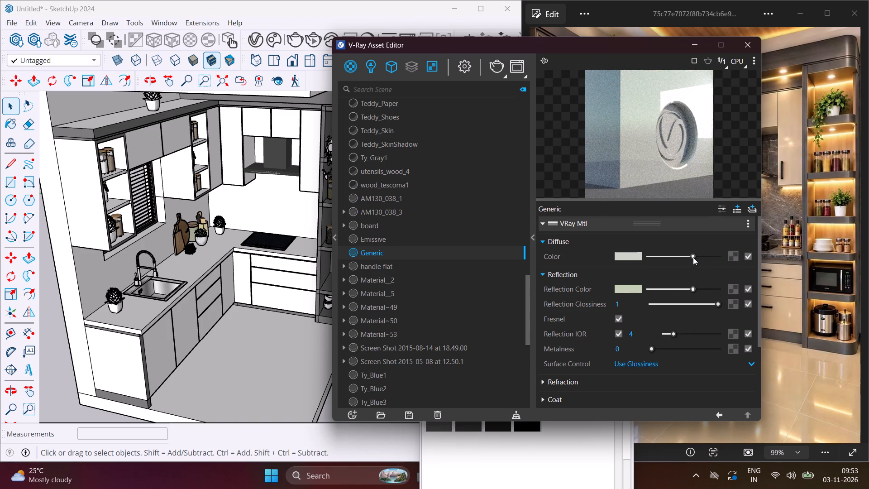
pyautogui.moveTo(693, 257); pyautogui.dragTo(700, 257)
pyautogui.doubleClick(504, 254)
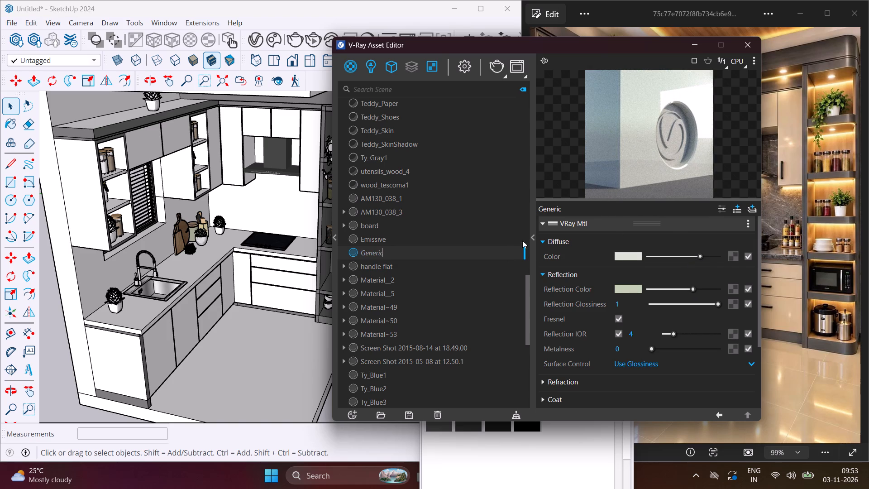
pyautogui.click(698, 47)
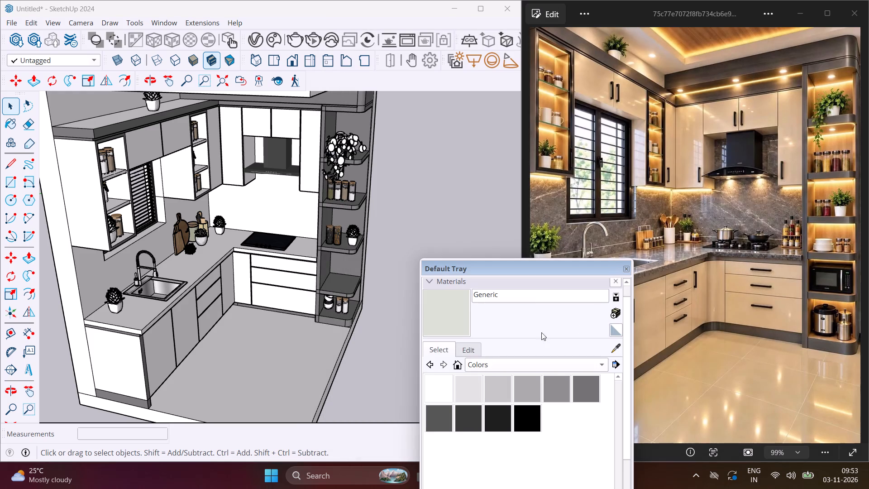
# Paint the sink-side base cabinets' end panel, doors, three drawer fronts and narrow corner panel with the Generic material.
pyautogui.click(463, 312)
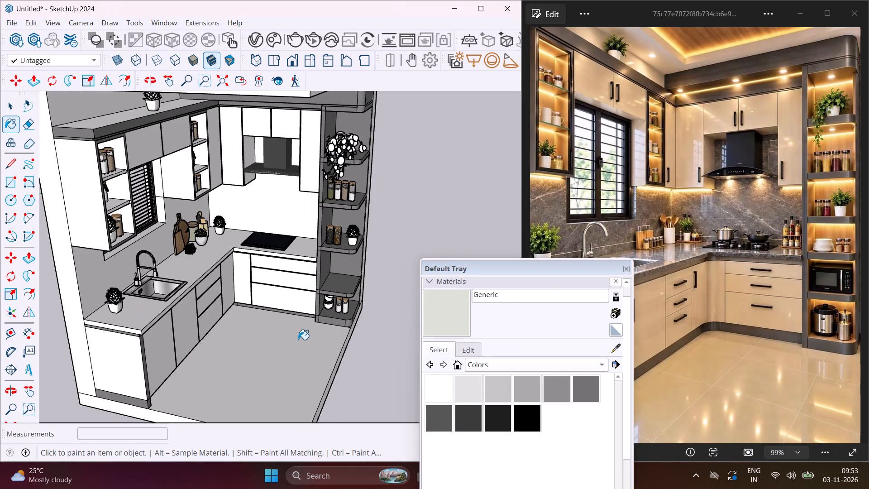
pyautogui.scroll(9, 160, 350)
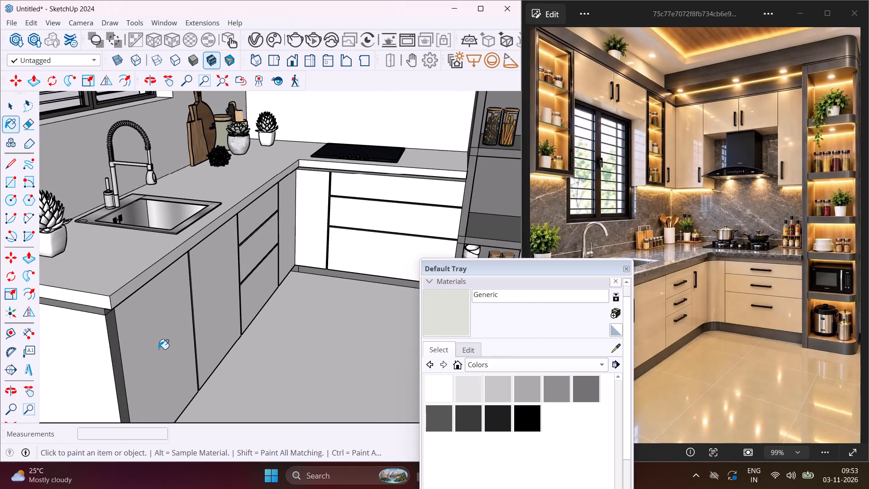
pyautogui.click(158, 349)
pyautogui.click(99, 360)
pyautogui.click(206, 290)
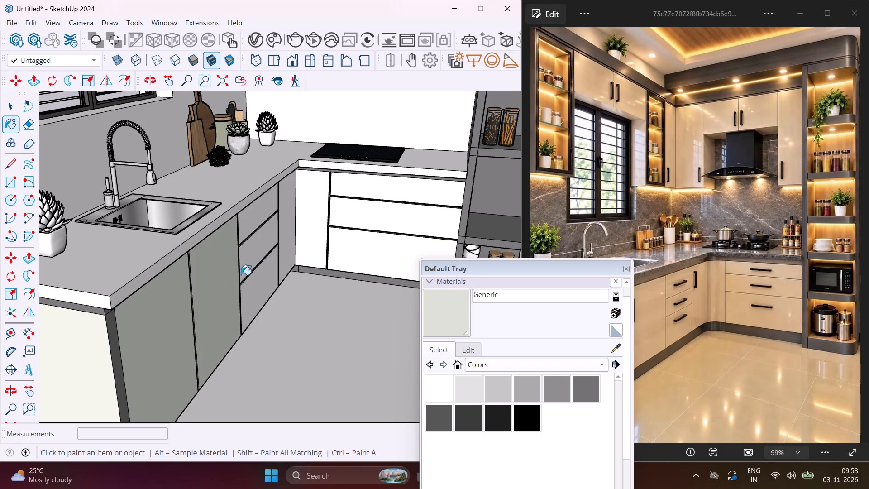
pyautogui.click(257, 222)
pyautogui.click(259, 237)
pyautogui.click(270, 278)
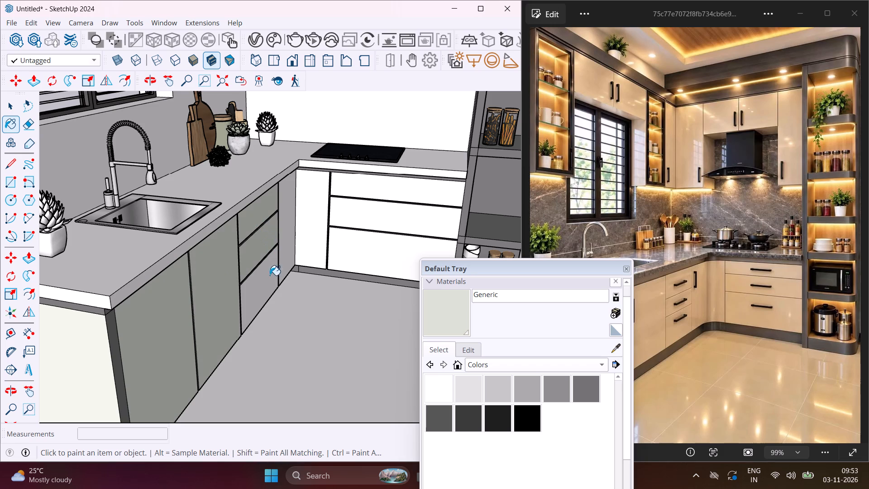
pyautogui.click(282, 238)
# Paint the hob-side base cabinets' corner panel and three drawer fronts with the Generic material.
pyautogui.click(301, 224)
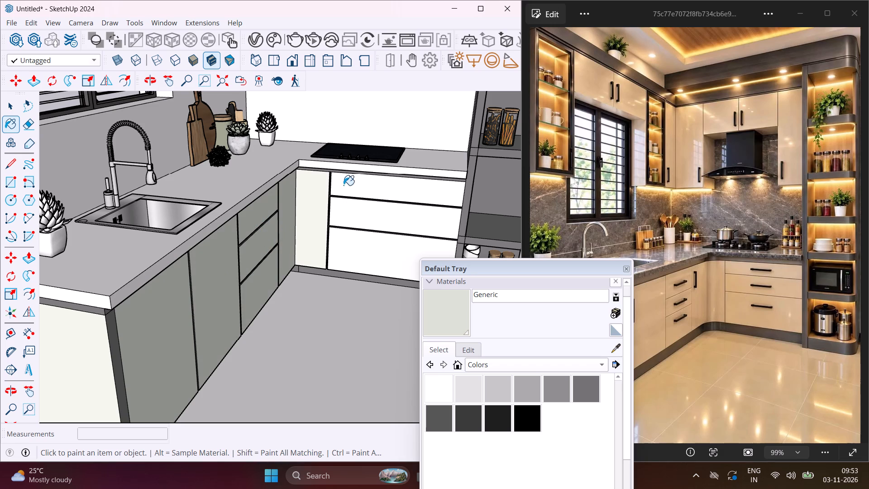
pyautogui.click(344, 185)
pyautogui.click(344, 212)
pyautogui.click(341, 249)
# Paint the outer end panel of the sink-wall upper cabinets and the first door above the window with Generic.
pyautogui.scroll(-5, 214, 264)
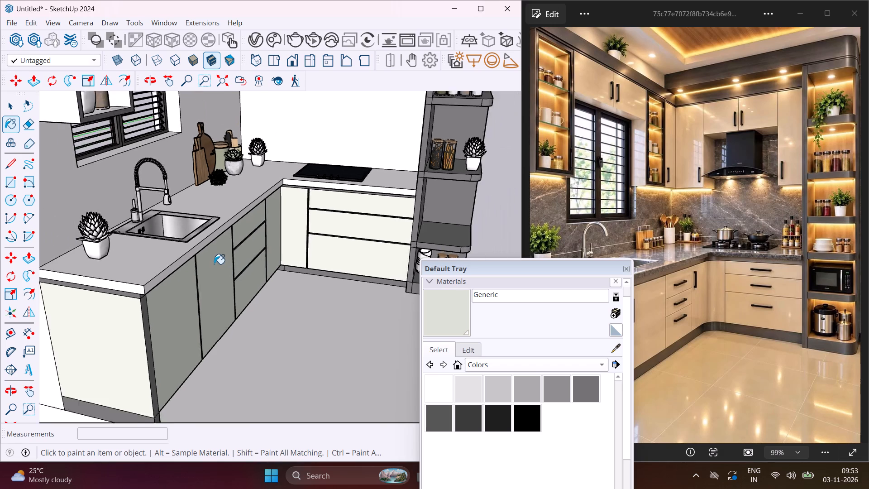
pyautogui.scroll(-8, 214, 264)
pyautogui.scroll(8, 164, 175)
pyautogui.click(165, 175)
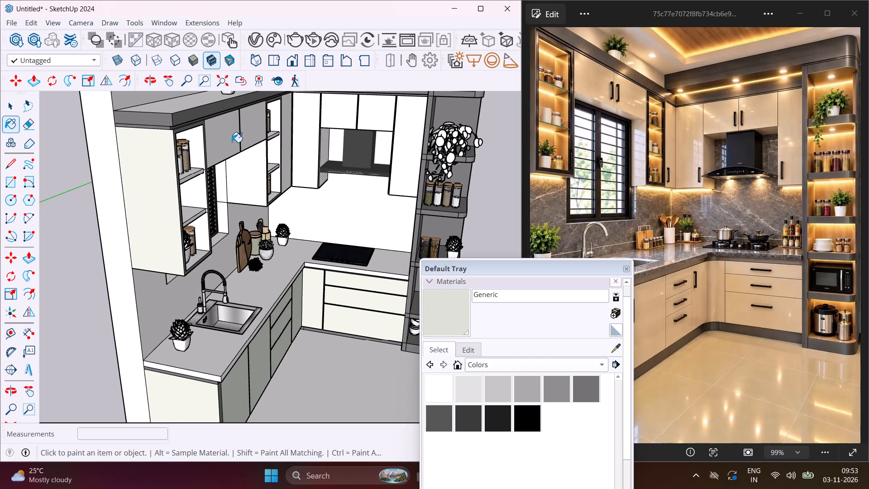
pyautogui.click(232, 142)
# Paint the sink-wall upper cabinets' undersides, the side panel beyond the window and the second door above the window with Generic.
pyautogui.moveTo(231, 142); pyautogui.dragTo(183, 77, button='middle')
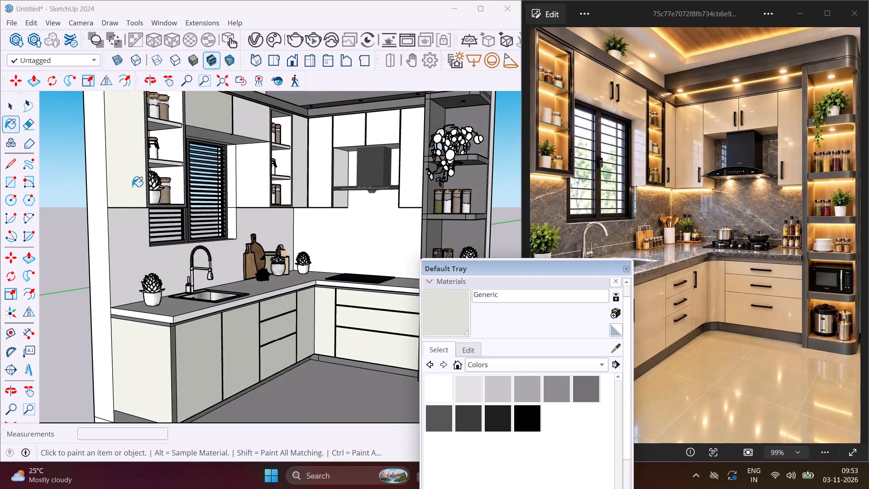
pyautogui.scroll(5, 125, 213)
pyautogui.moveTo(133, 215); pyautogui.dragTo(132, 144, button='middle')
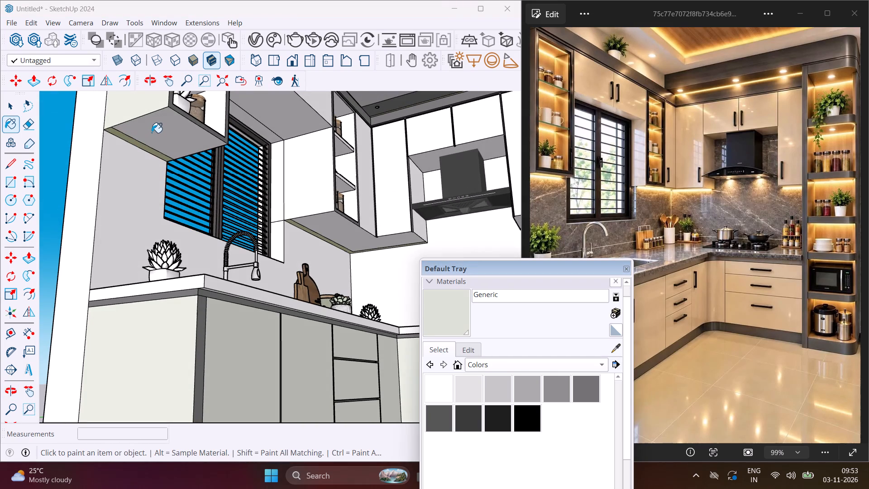
pyautogui.click(152, 132)
pyautogui.click(315, 153)
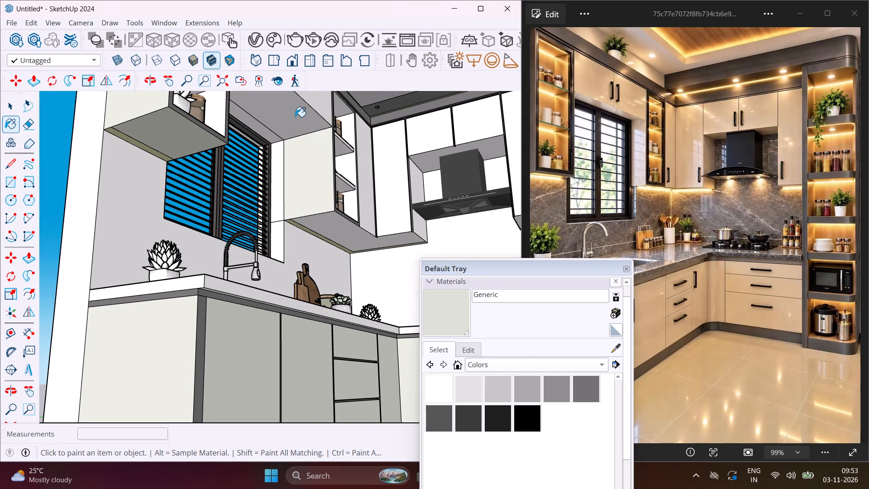
pyautogui.click(295, 116)
pyautogui.click(174, 133)
pyautogui.moveTo(291, 127); pyautogui.dragTo(213, 274, button='middle')
pyautogui.click(279, 116)
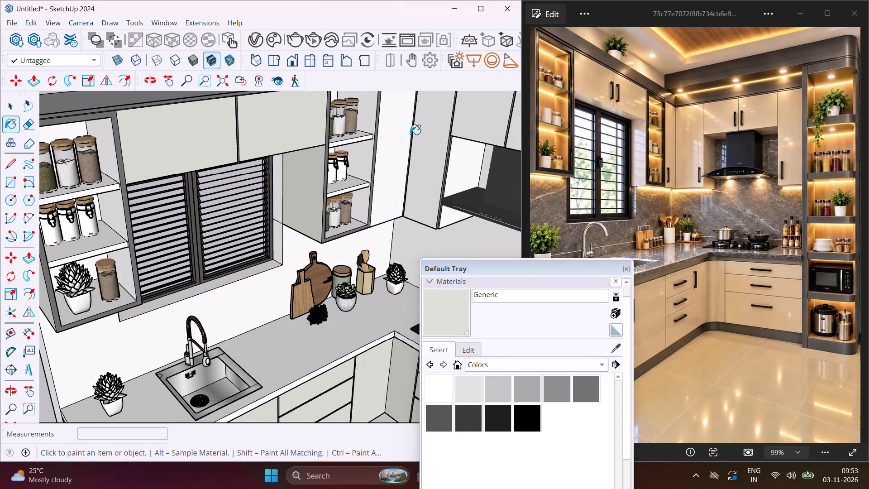
# Paint the two corner upper cabinet doors, the corner underside, the side panel facing the hood and the underside above the hood with Generic.
pyautogui.scroll(2, 410, 134)
pyautogui.click(397, 132)
pyautogui.click(434, 180)
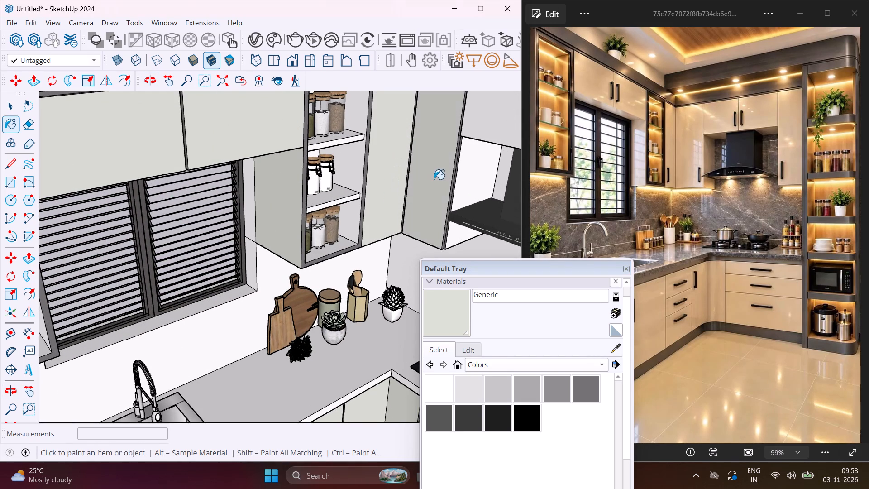
pyautogui.moveTo(434, 179); pyautogui.dragTo(441, 5, button='middle')
pyautogui.scroll(4, 376, 249)
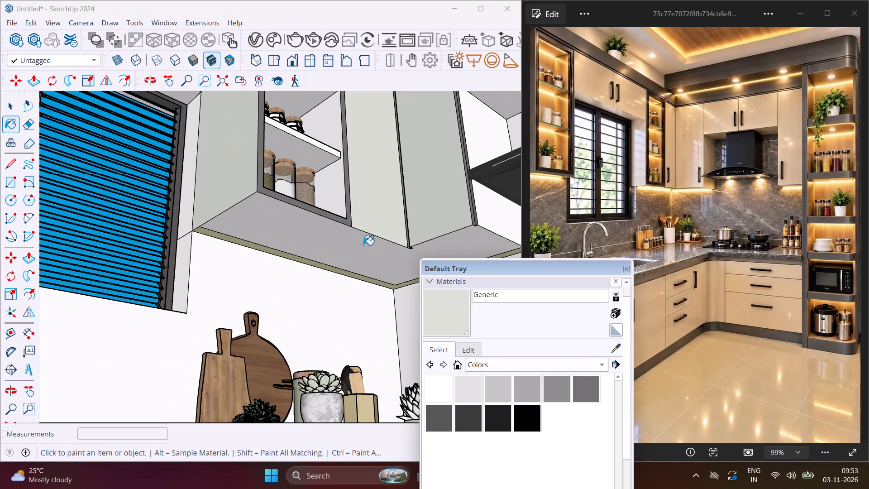
pyautogui.click(363, 245)
pyautogui.scroll(-2, 267, 240)
pyautogui.click(458, 215)
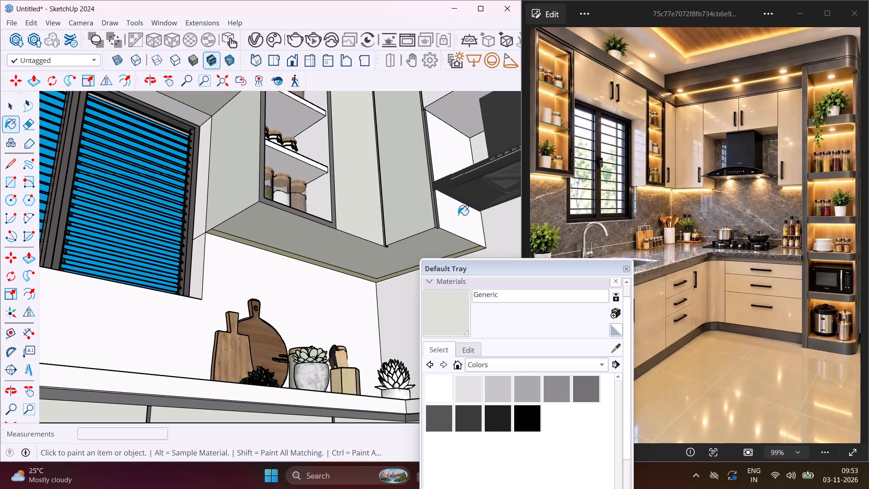
pyautogui.click(452, 114)
# Paint the hob-wall tall upper door, the two doors above the hood and the tall cabinet's underside with Generic.
pyautogui.moveTo(449, 129); pyautogui.dragTo(454, 213, button='middle')
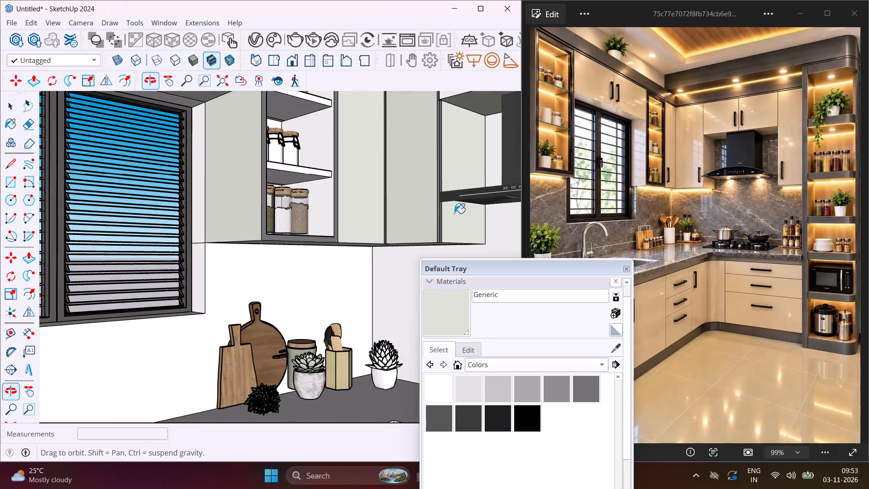
pyautogui.moveTo(454, 213); pyautogui.dragTo(454, 206, button='middle')
pyautogui.scroll(-12, 374, 238)
pyautogui.moveTo(385, 238); pyautogui.dragTo(499, 236, button='middle')
pyautogui.scroll(4, 421, 192)
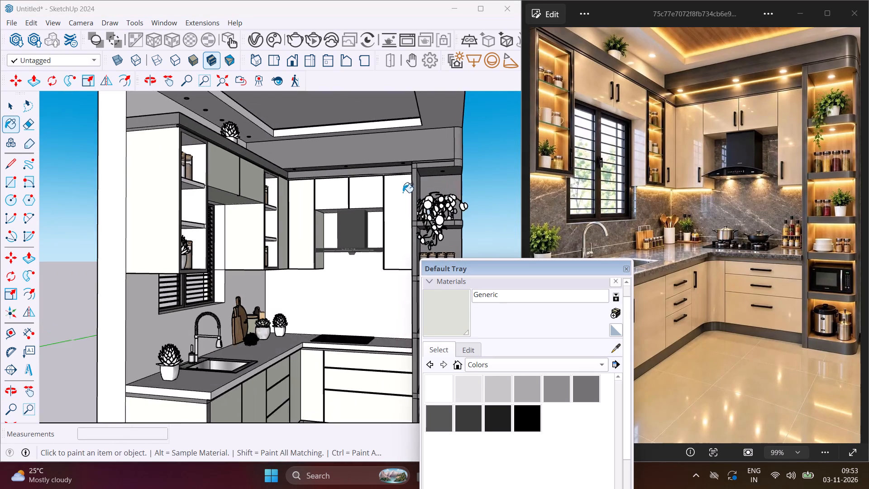
pyautogui.scroll(8, 400, 193)
pyautogui.click(392, 203)
pyautogui.click(331, 207)
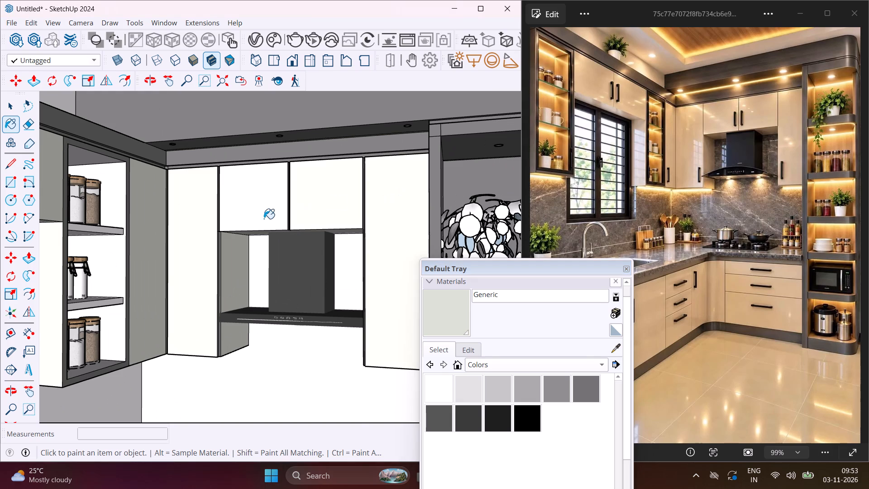
pyautogui.click(259, 214)
pyautogui.moveTo(259, 214); pyautogui.dragTo(266, 117, button='middle')
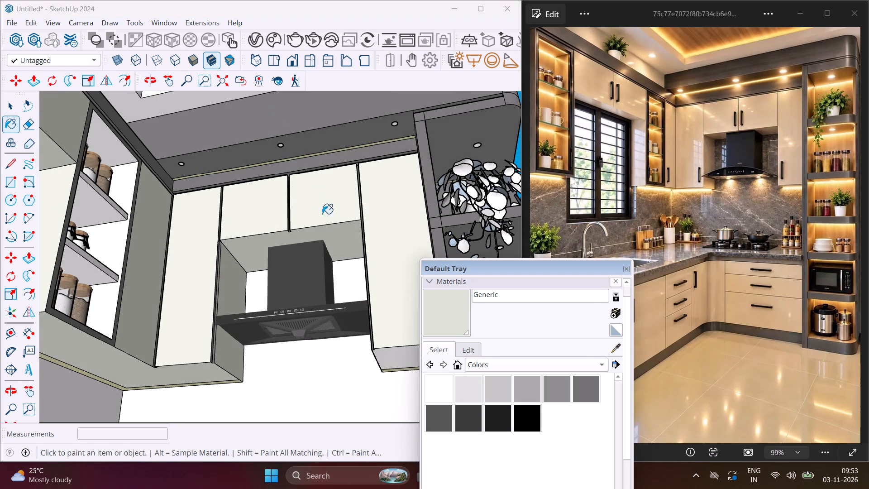
pyautogui.click(333, 230)
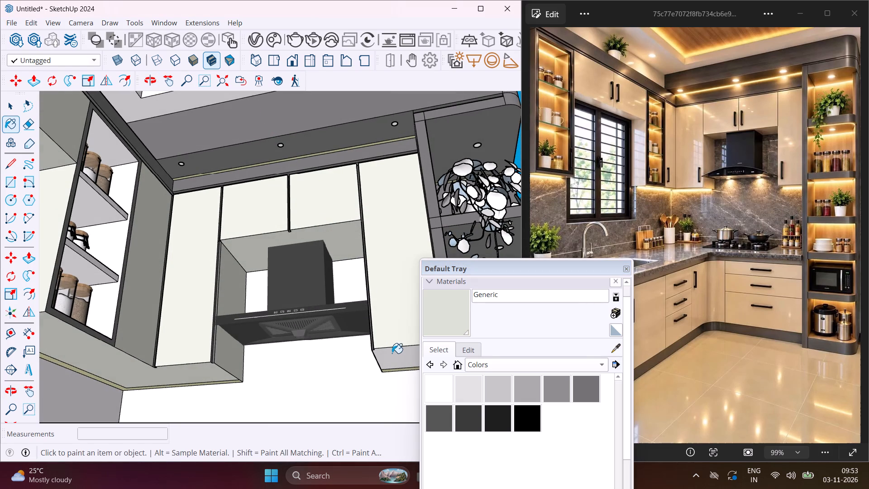
pyautogui.click(392, 353)
# Look over the whole kitchen to check the painted upper cabinets on both walls.
pyautogui.moveTo(383, 321); pyautogui.dragTo(389, 405, button='middle')
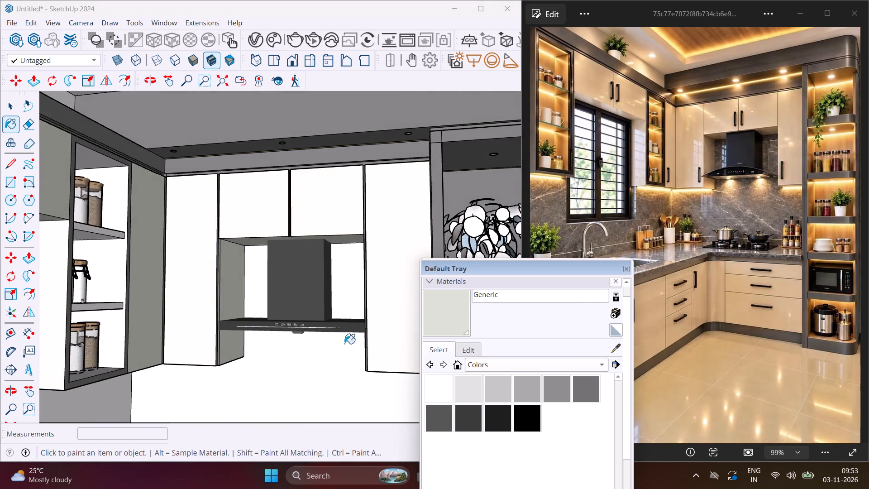
pyautogui.scroll(-9, 343, 344)
pyautogui.moveTo(329, 344); pyautogui.dragTo(212, 343, button='middle')
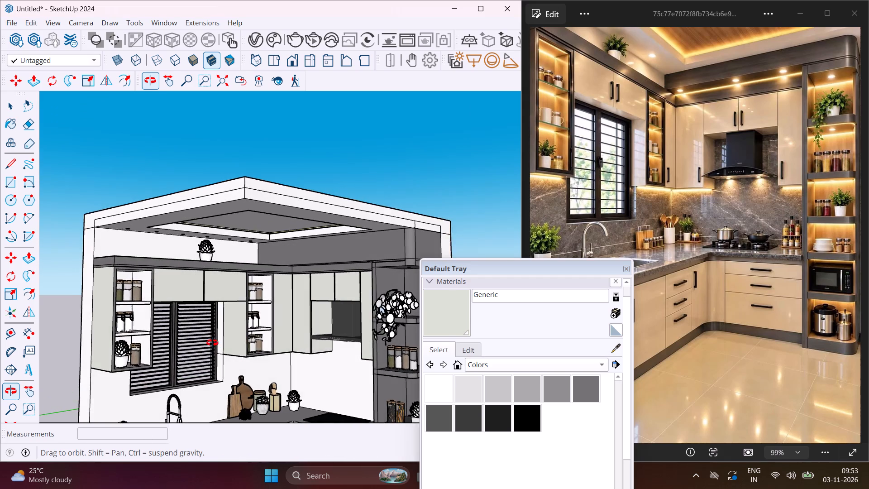
pyautogui.moveTo(212, 343); pyautogui.dragTo(208, 343, button='middle')
pyautogui.scroll(-5, 98, 334)
pyautogui.moveTo(98, 334); pyautogui.dragTo(124, 327, button='middle')
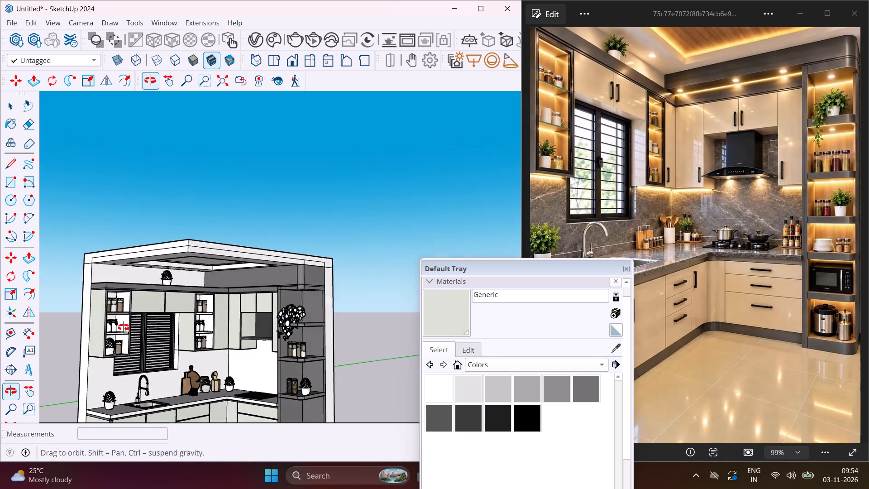
pyautogui.moveTo(124, 327); pyautogui.dragTo(169, 298, button='middle')
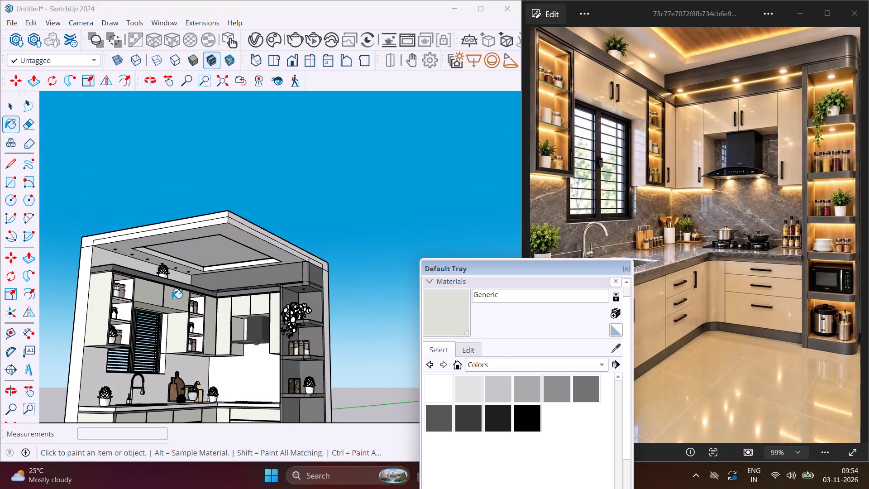
# Import Tiles Simple 03 100cm and Tiles Simple 02 100cm from the downloaded Cosmos tile materials.
pyautogui.click(252, 37)
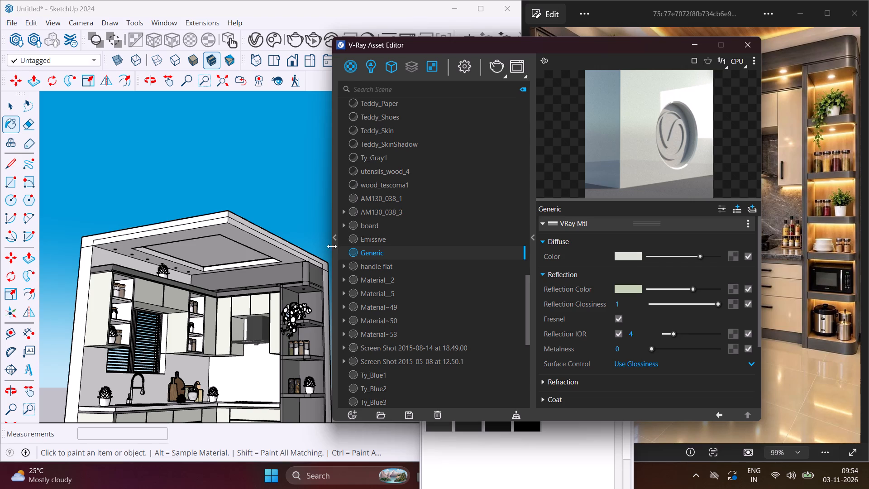
pyautogui.click(336, 239)
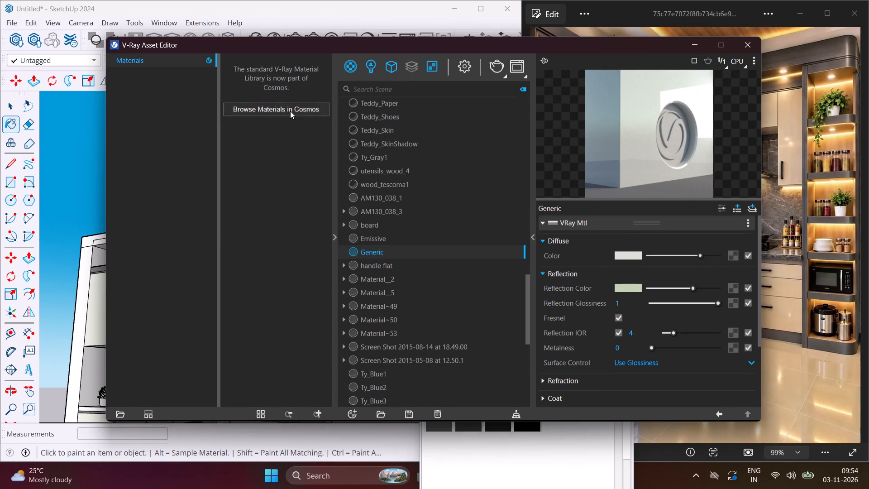
pyautogui.click(290, 111)
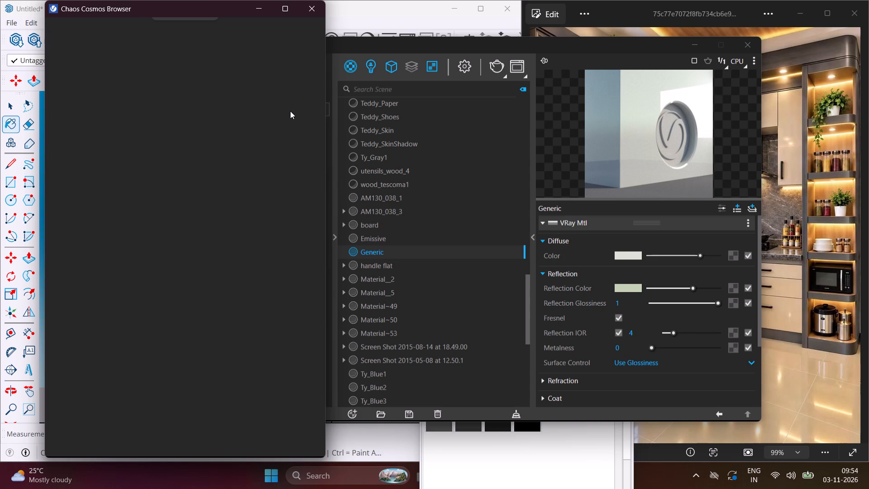
pyautogui.click(263, 13)
pyautogui.click(289, 108)
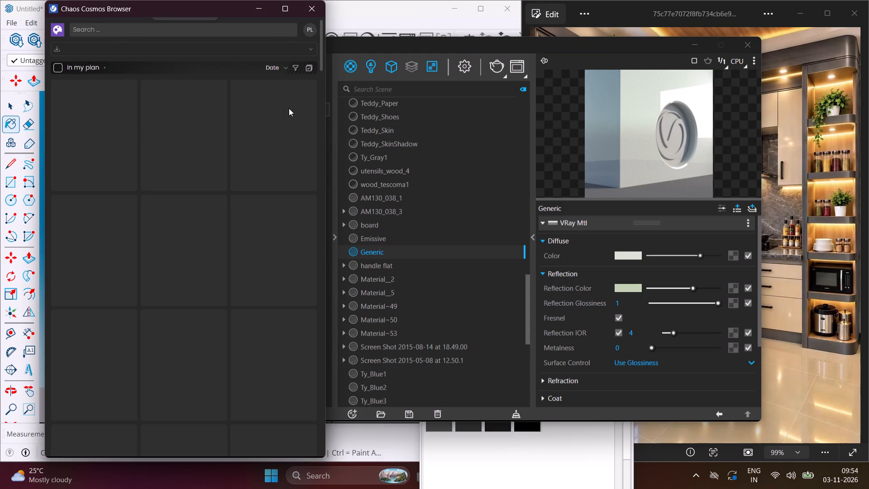
pyautogui.click(289, 115)
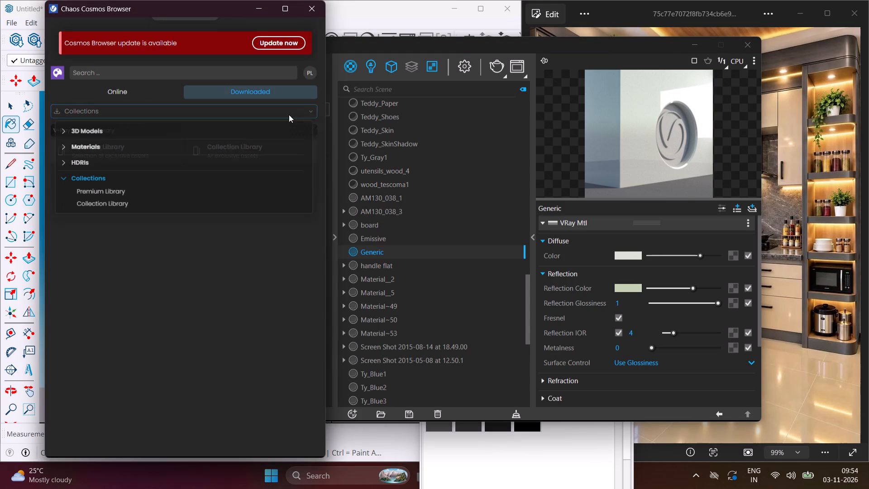
pyautogui.click(102, 148)
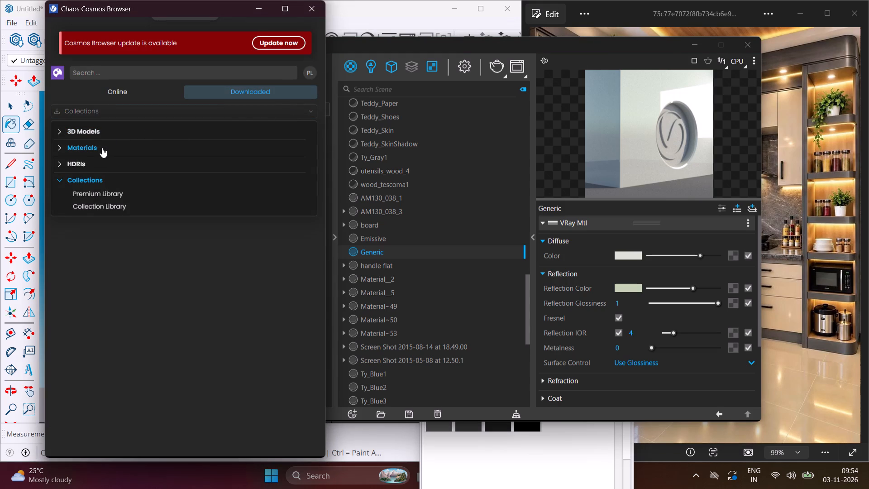
pyautogui.click(97, 212)
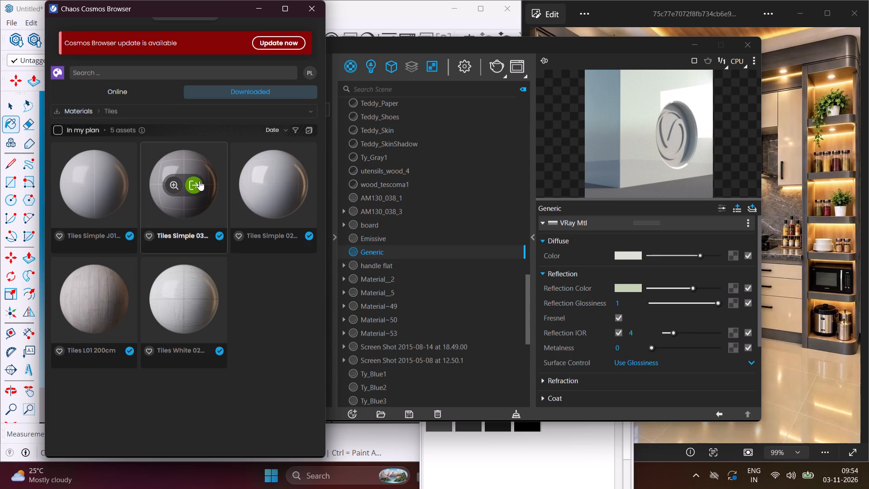
pyautogui.click(196, 181)
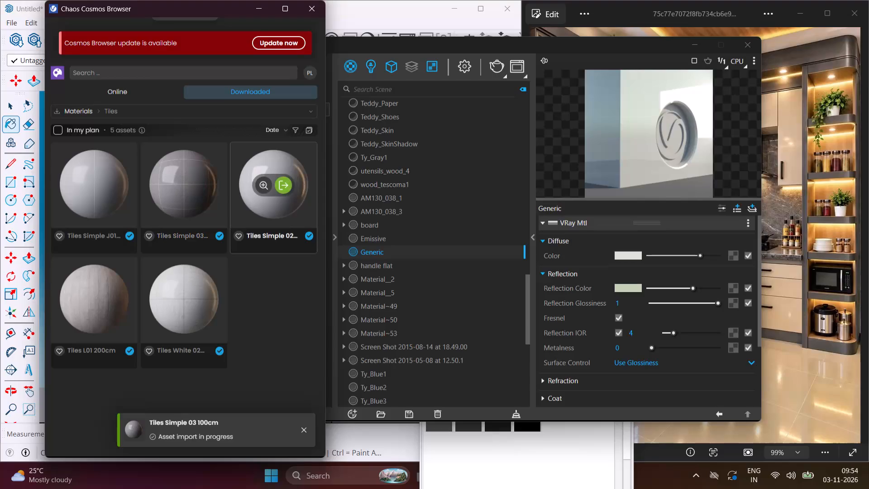
pyautogui.click(282, 184)
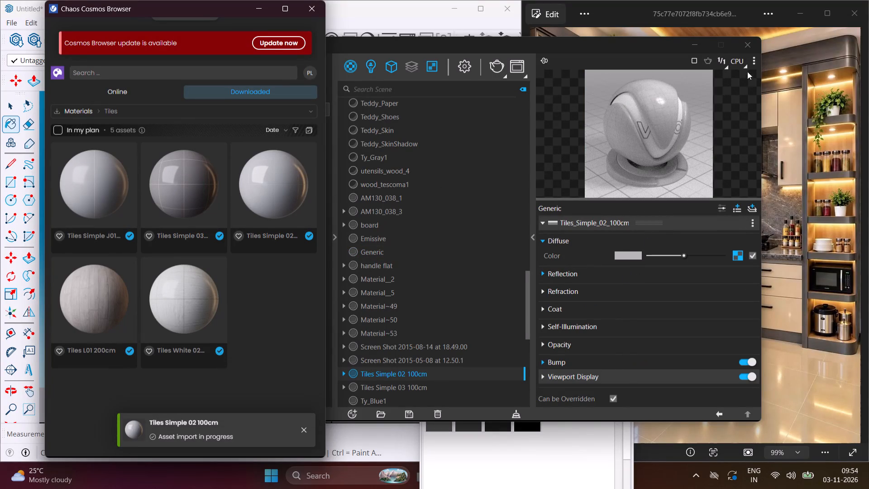
# Preview Tiles Simple 02 100cm as a floor and enable its reflection IOR with a value of 4.
pyautogui.click(757, 59)
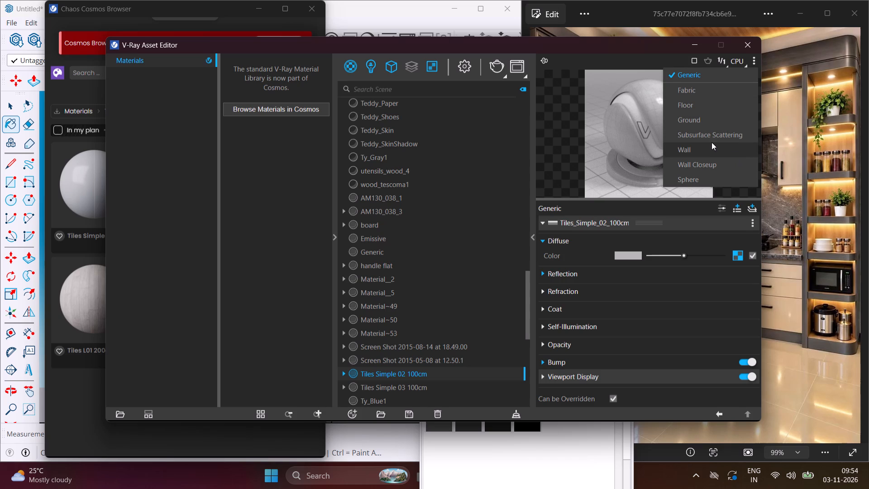
pyautogui.click(708, 105)
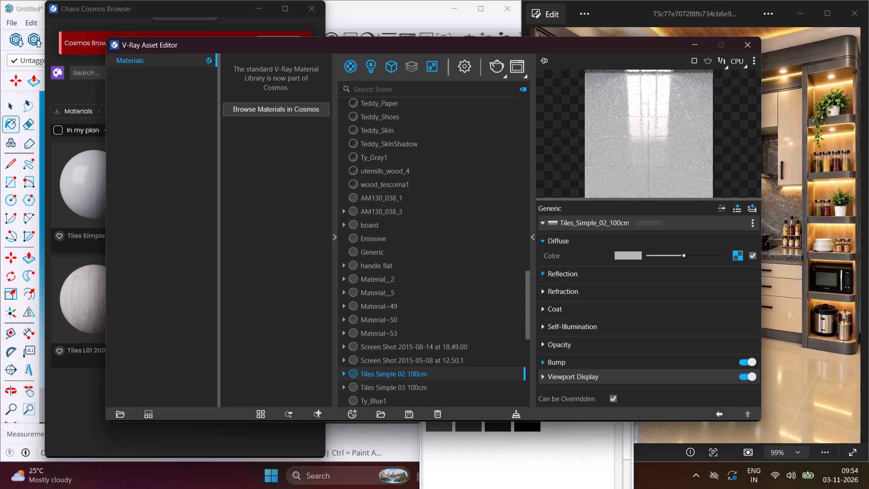
pyautogui.click(541, 277)
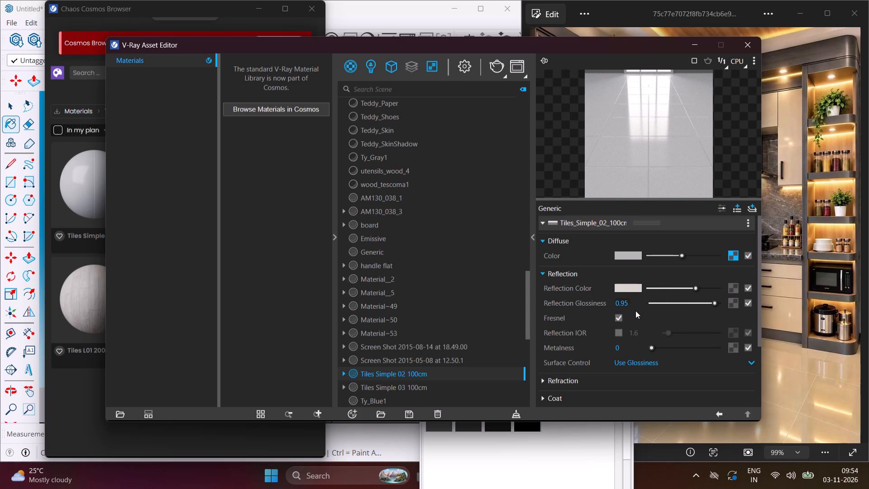
pyautogui.click(621, 330)
pyautogui.click(642, 333)
pyautogui.press('BackSpace')
pyautogui.press('BackSpace')
pyautogui.press('BackSpace')
pyautogui.press('4')
pyautogui.press('Return')
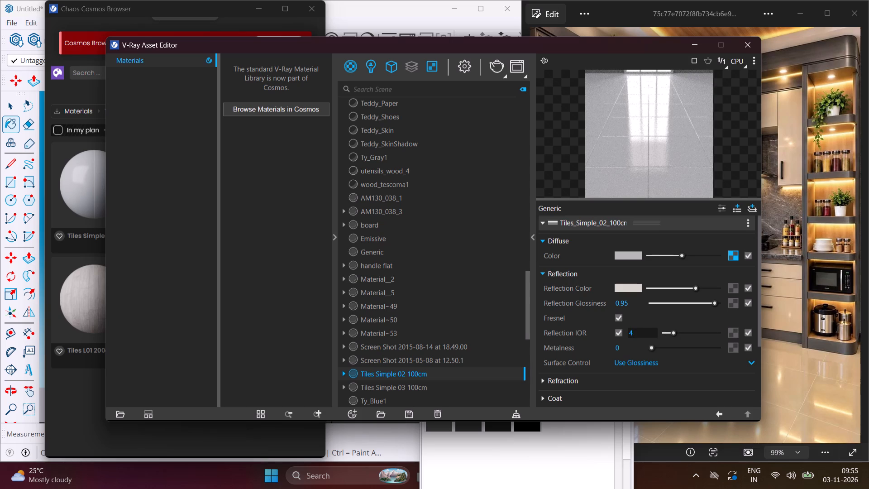
# Make Tiles Simple 02 100cm the current paint material and put the Asset Editor away.
pyautogui.doubleClick(443, 372)
pyautogui.click(690, 47)
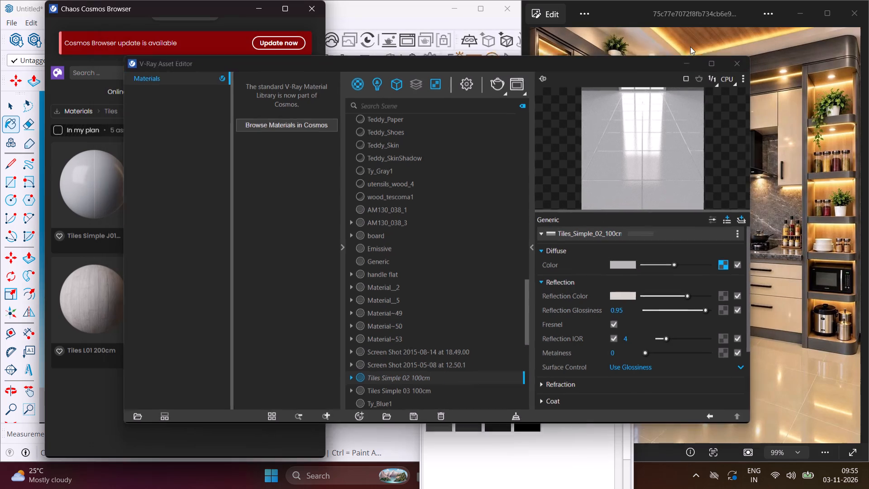
pyautogui.click(454, 313)
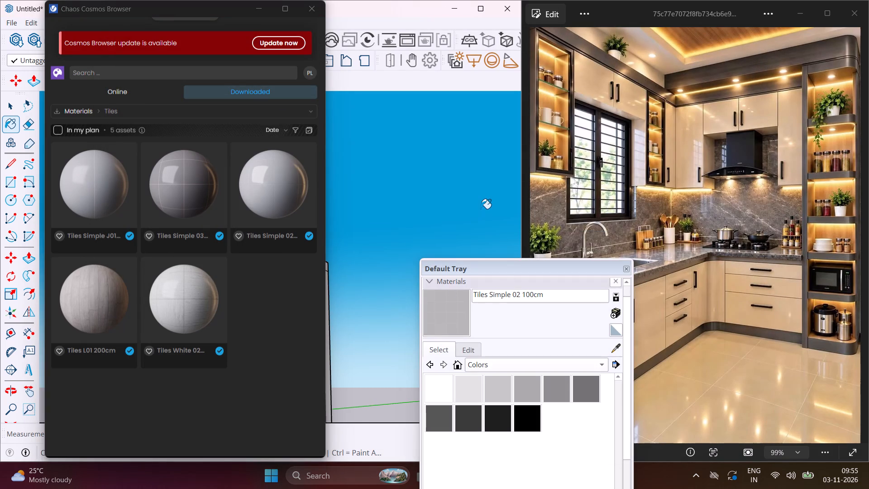
# Paint the kitchen floor with the Tiles Simple 02 100cm material.
pyautogui.scroll(-5, 481, 213)
pyautogui.scroll(-5, 445, 219)
pyautogui.scroll(-4, 408, 250)
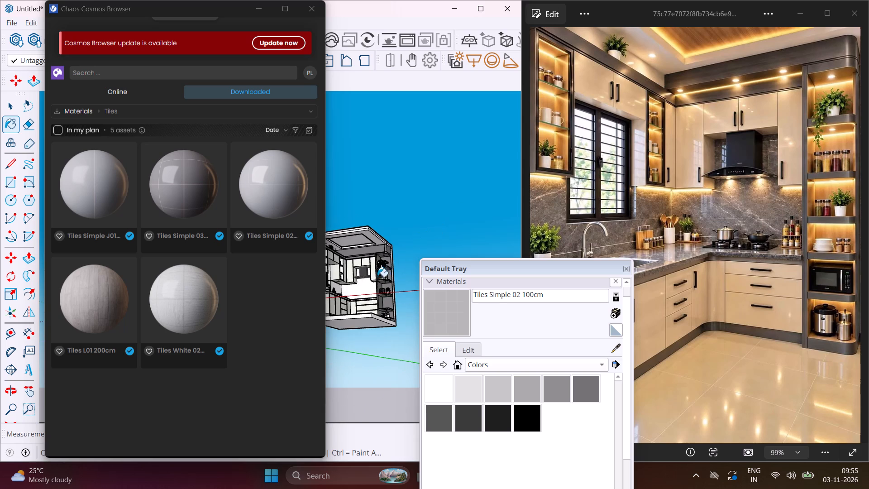
pyautogui.moveTo(377, 277); pyautogui.dragTo(380, 373, button='middle')
pyautogui.scroll(7, 359, 324)
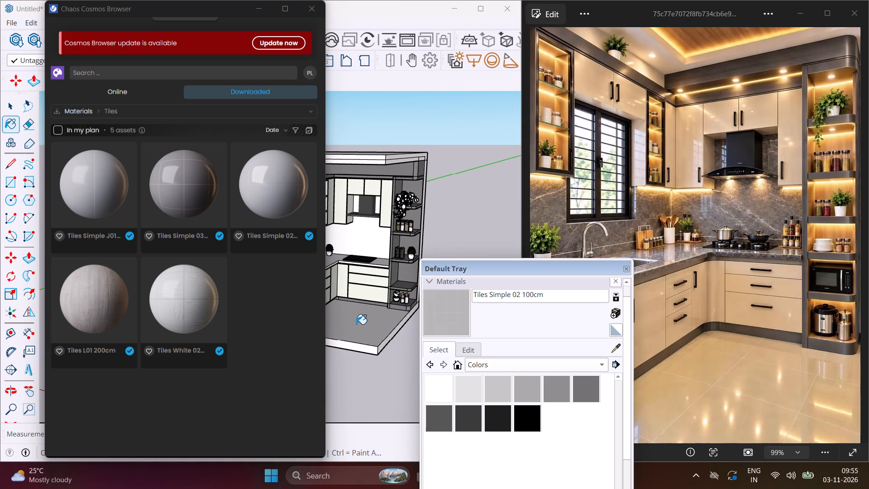
pyautogui.click(359, 329)
pyautogui.scroll(7, 368, 332)
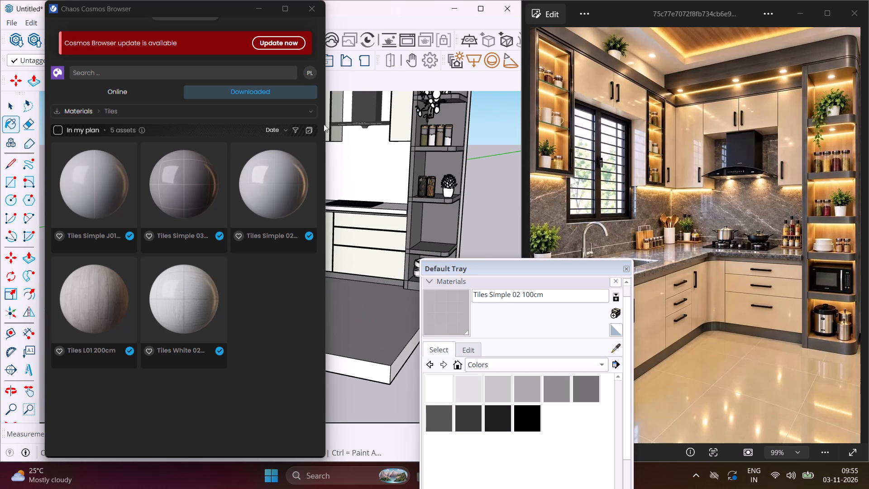
# Bring back the V-Ray Asset Editor and show the online Stone materials in the Cosmos Browser.
pyautogui.moveTo(248, 8); pyautogui.dragTo(241, 11)
pyautogui.moveTo(238, 8); pyautogui.dragTo(191, 15)
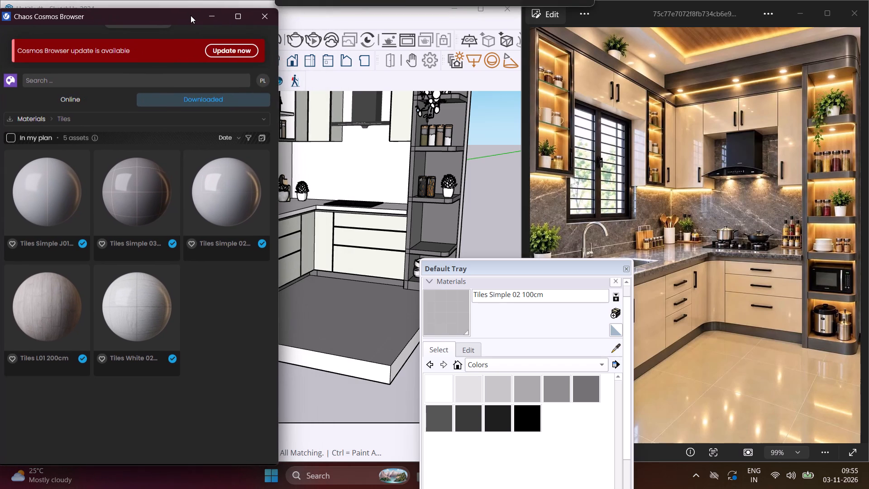
pyautogui.moveTo(191, 15); pyautogui.dragTo(223, 62)
pyautogui.click(255, 44)
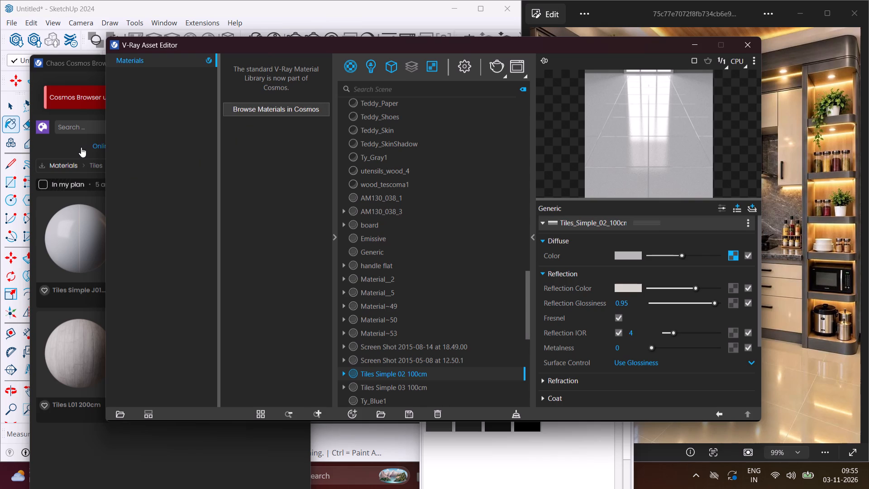
pyautogui.click(81, 147)
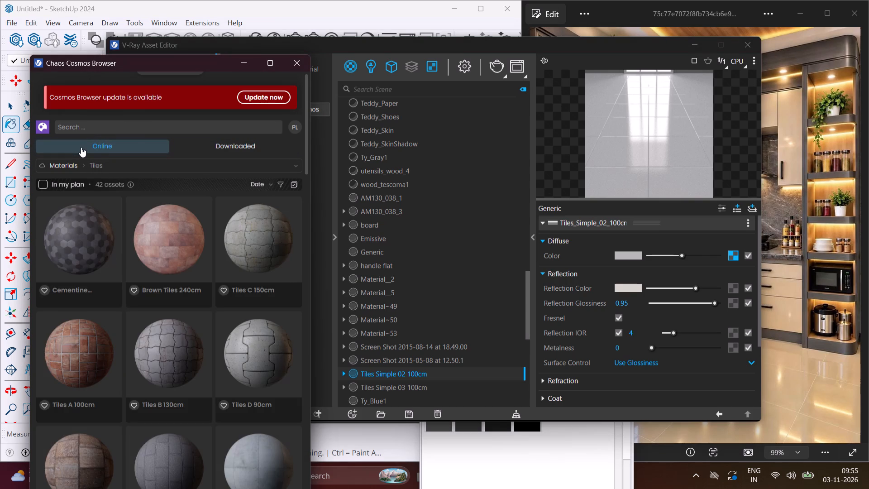
pyautogui.click(209, 144)
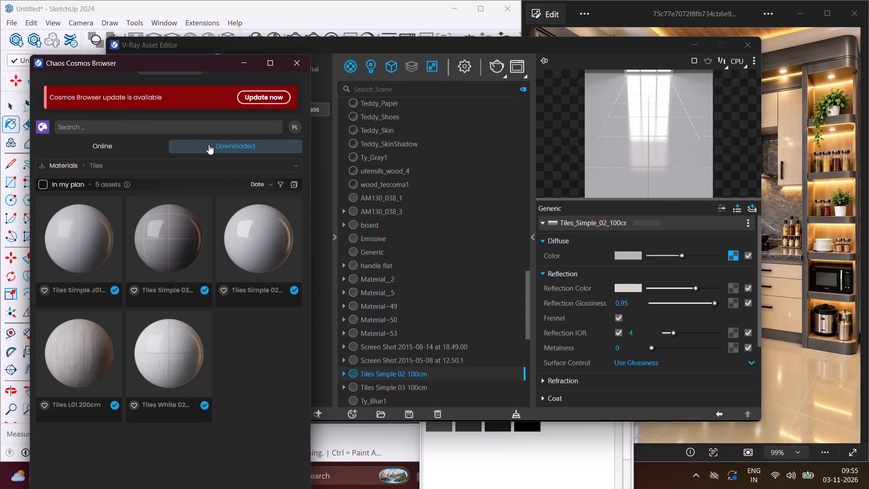
pyautogui.click(113, 151)
pyautogui.click(134, 165)
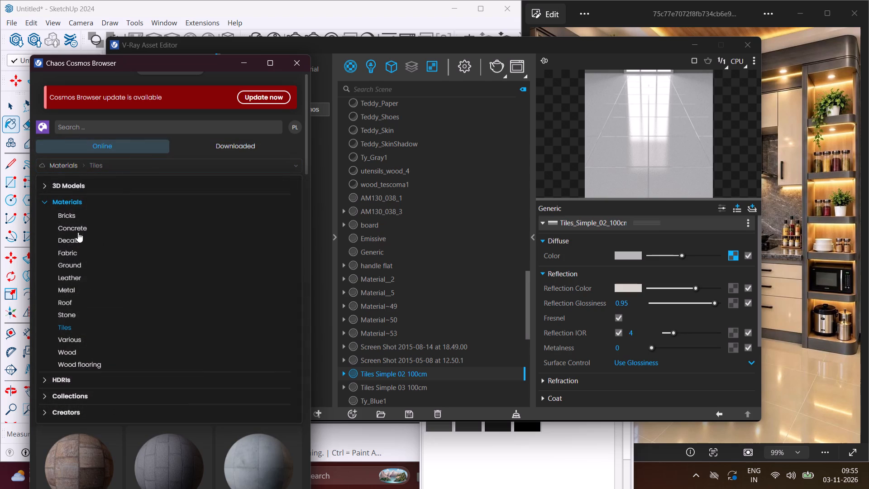
pyautogui.click(71, 293)
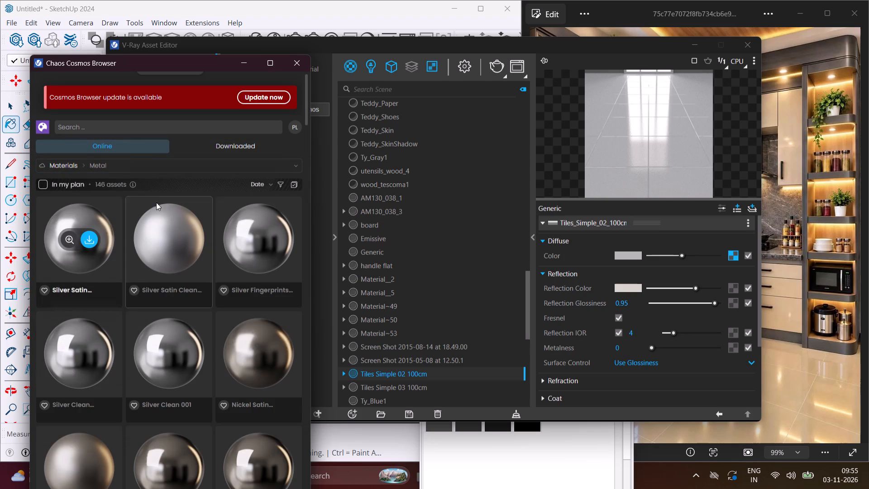
pyautogui.click(167, 161)
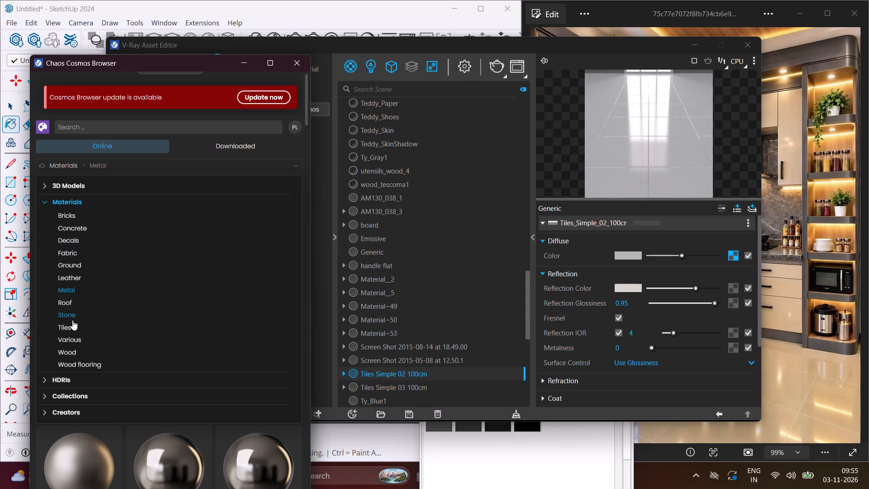
pyautogui.click(72, 319)
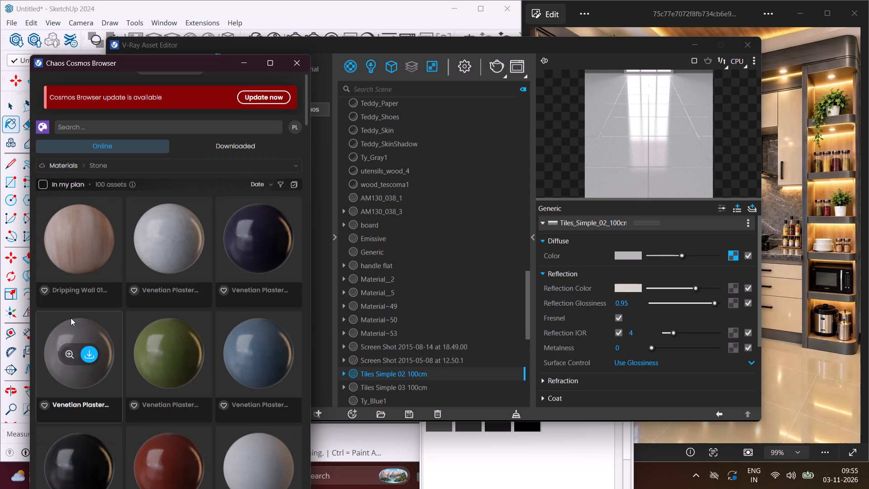
# Find Marble Black 01 150cm among the Cosmos stone materials and import it into the scene.
pyautogui.scroll(-5, 116, 328)
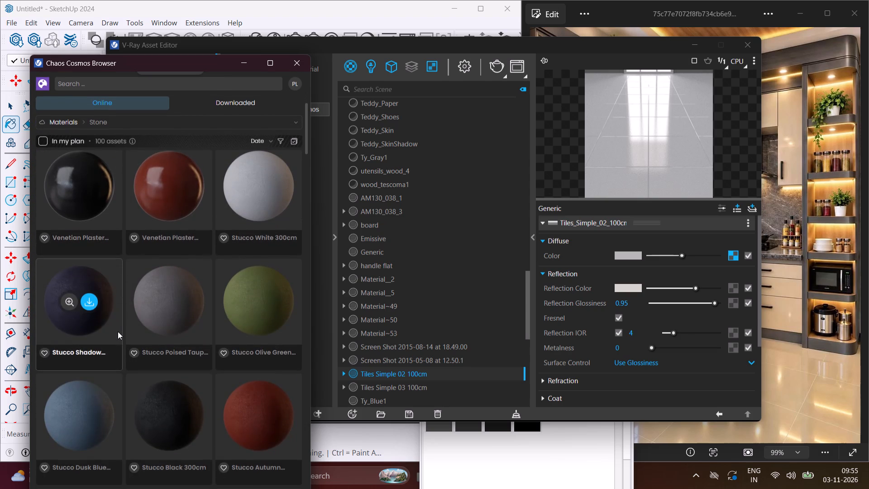
pyautogui.scroll(-7, 118, 331)
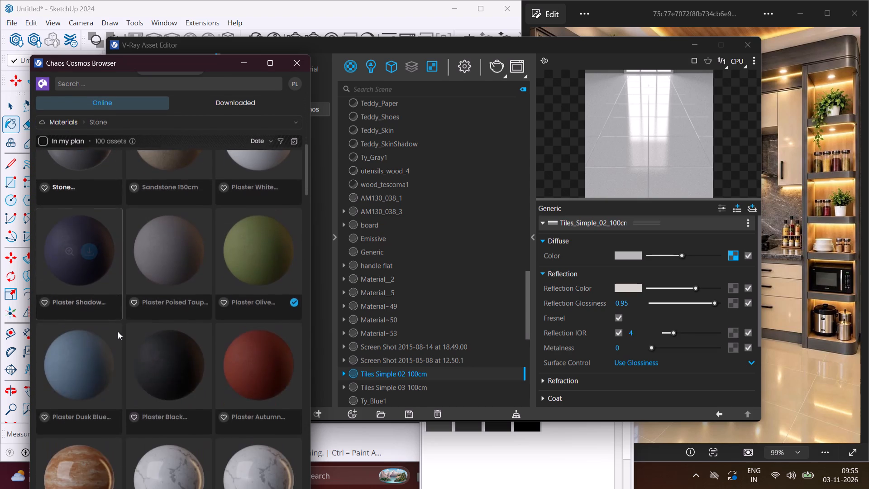
pyautogui.scroll(-6, 118, 331)
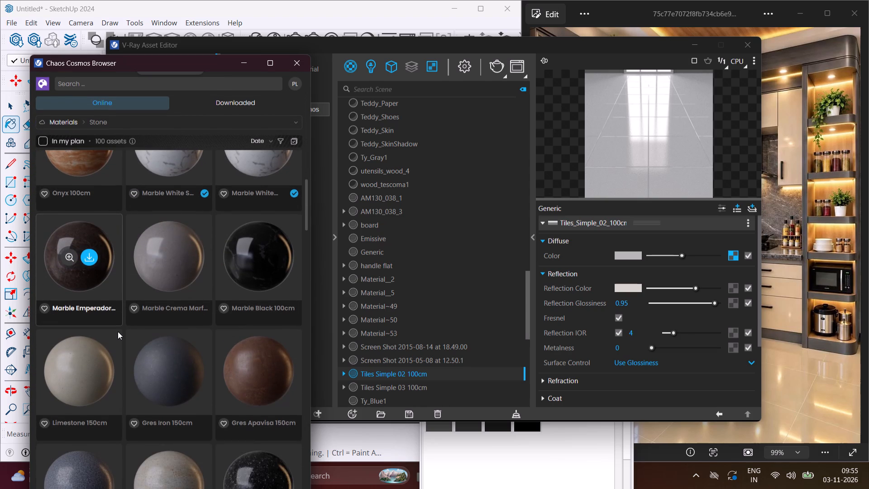
pyautogui.scroll(-7, 118, 331)
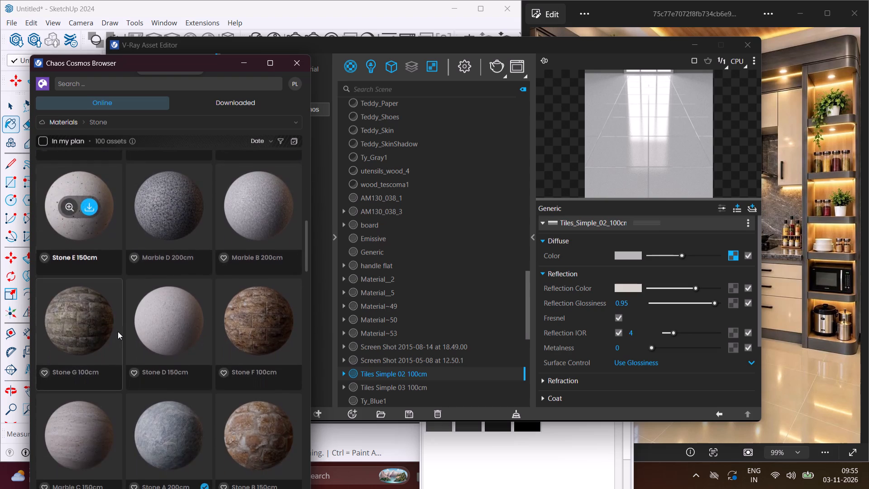
pyautogui.scroll(-16, 118, 331)
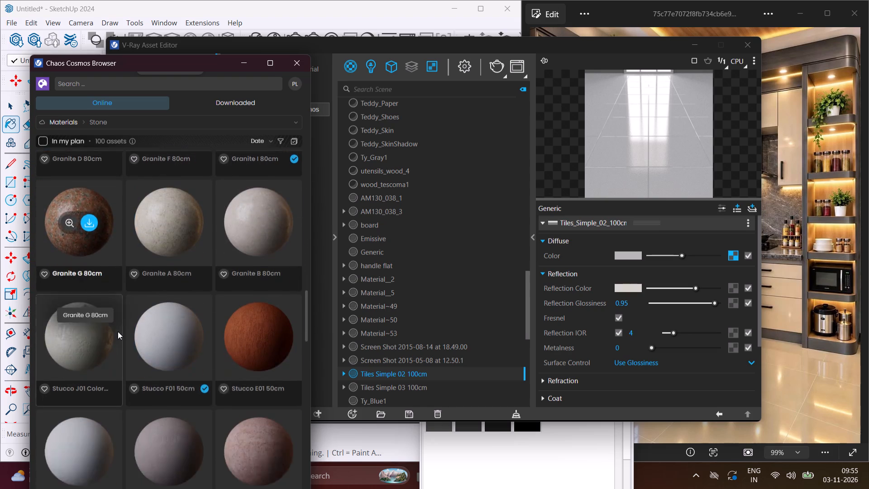
pyautogui.scroll(-16, 118, 331)
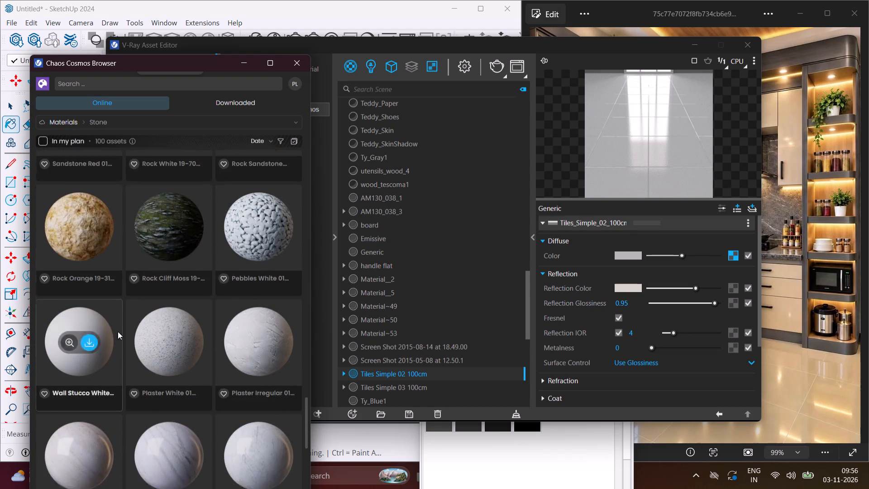
pyautogui.scroll(-4, 118, 331)
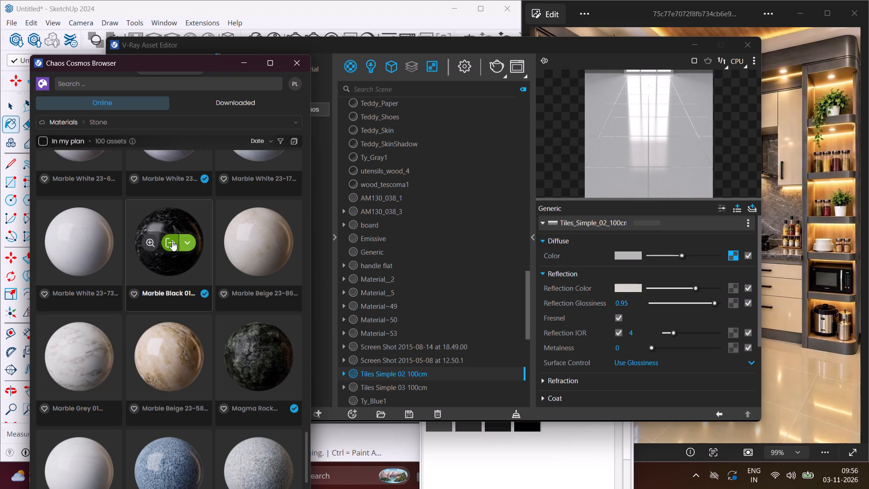
pyautogui.click(172, 241)
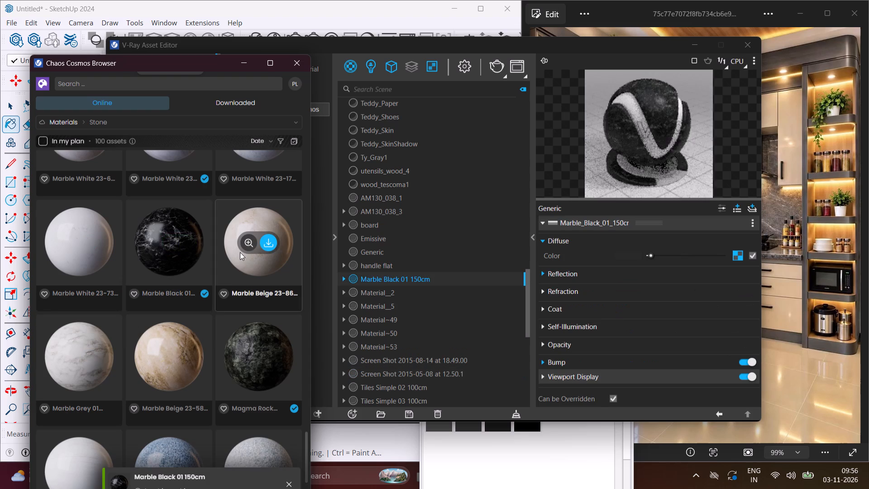
# Adjust Marble Black 01 150cm with a lighter grey diffuse colour, reflection glossiness of 0.81 and reflection IOR enabled.
pyautogui.click(754, 58)
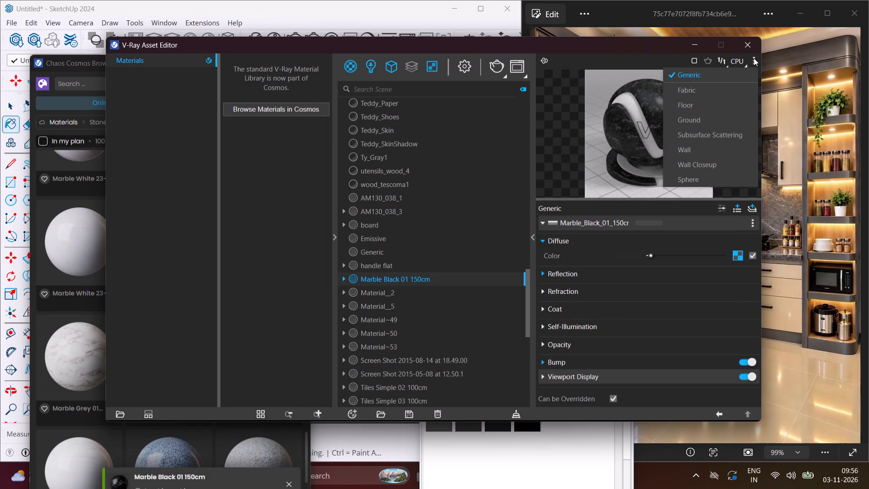
pyautogui.click(712, 74)
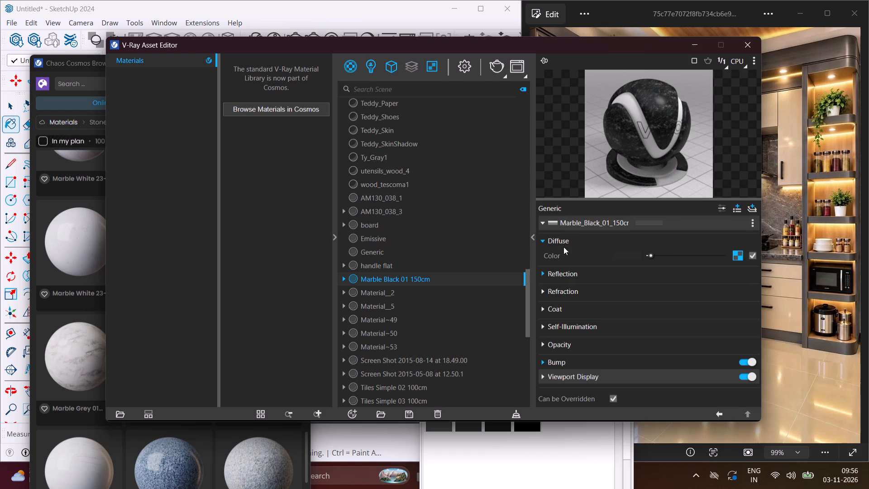
pyautogui.click(540, 280)
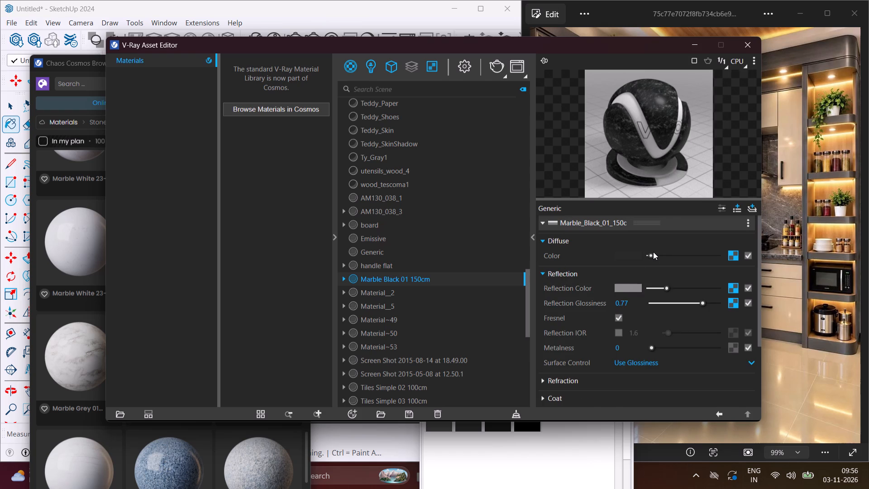
pyautogui.moveTo(651, 257); pyautogui.dragTo(650, 257)
pyautogui.moveTo(650, 257); pyautogui.dragTo(661, 255)
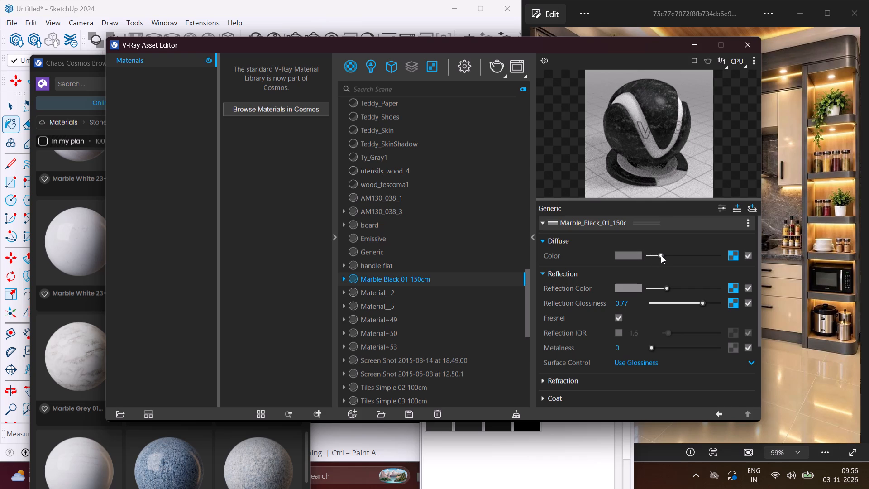
pyautogui.moveTo(661, 255); pyautogui.dragTo(667, 254)
pyautogui.click(702, 302)
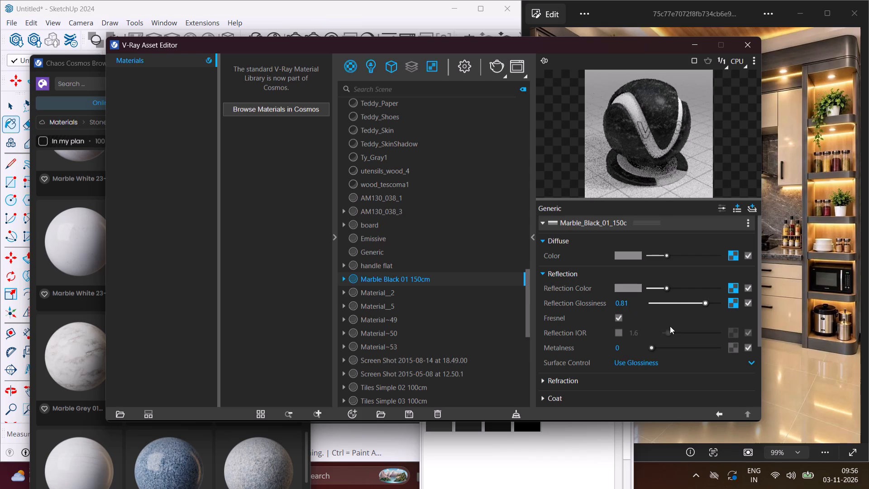
pyautogui.click(615, 331)
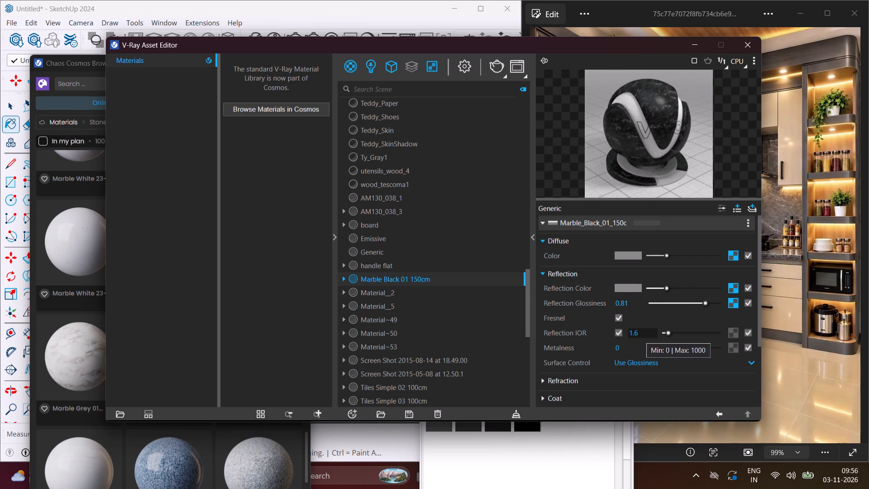
pyautogui.click(642, 335)
# Paint the sink-side countertop's top, end face and front edge with Marble Black 01 150cm.
pyautogui.doubleClick(457, 279)
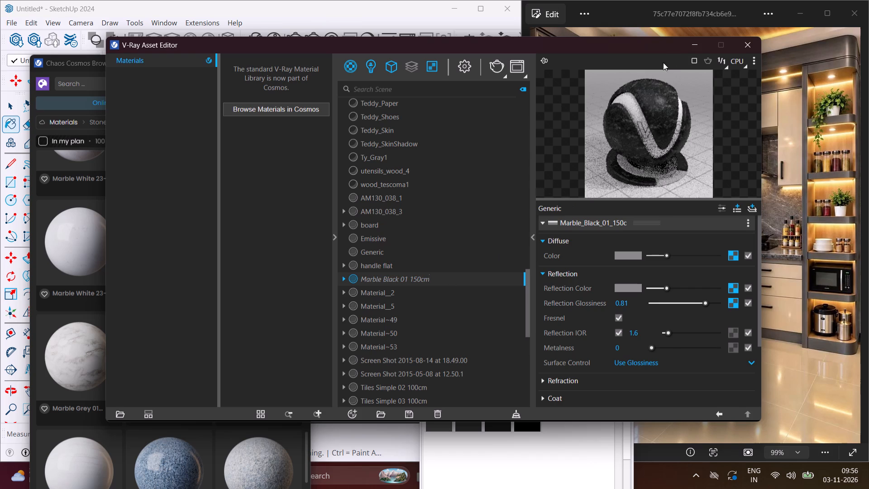
pyautogui.click(689, 46)
pyautogui.click(458, 322)
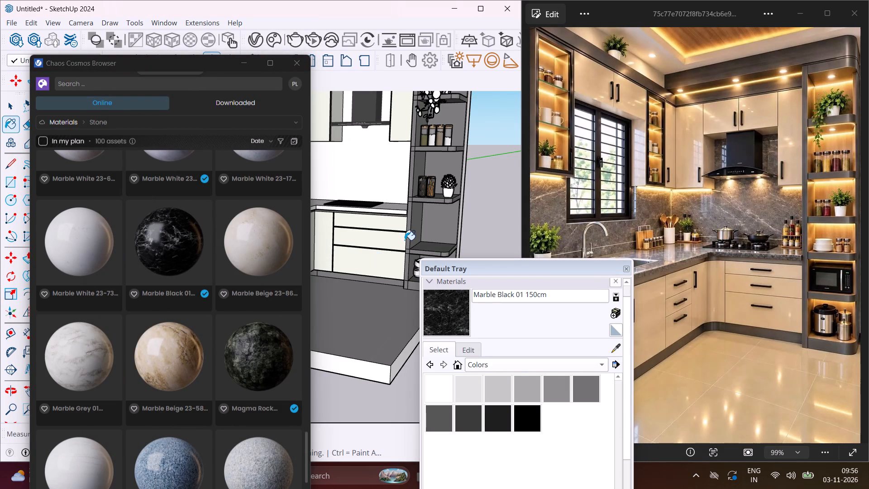
pyautogui.click(235, 67)
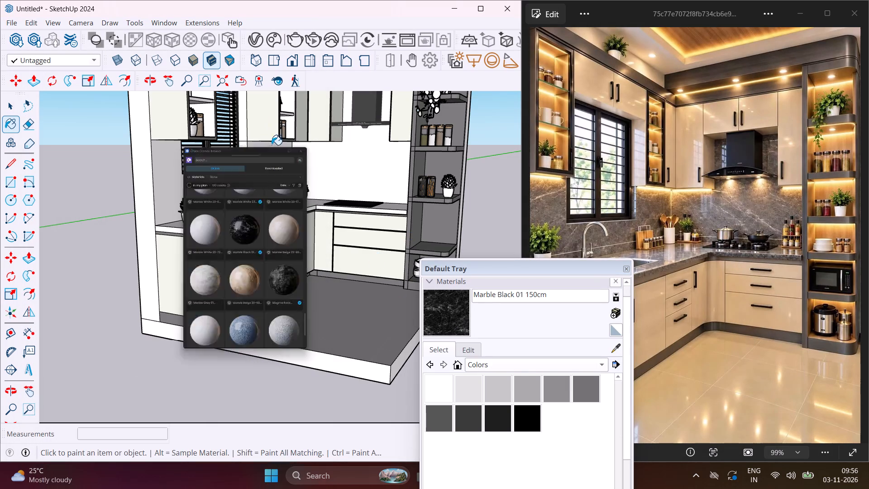
pyautogui.click(436, 311)
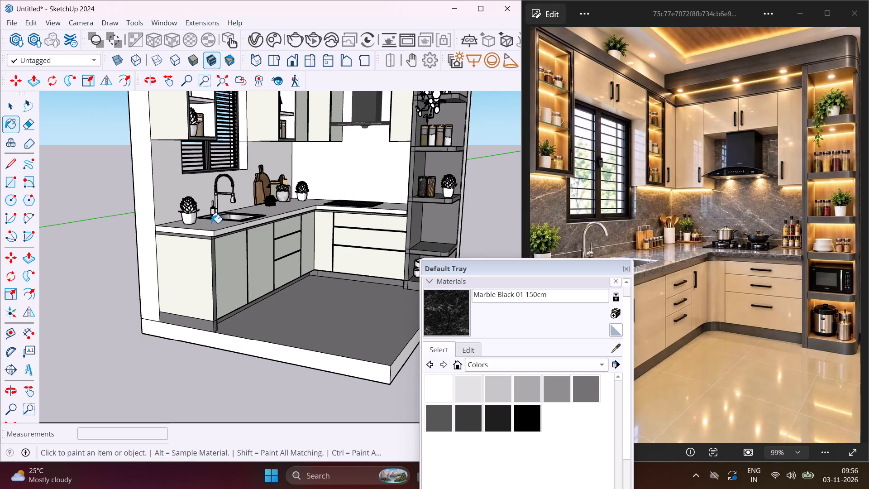
pyautogui.scroll(14, 211, 223)
pyautogui.click(205, 268)
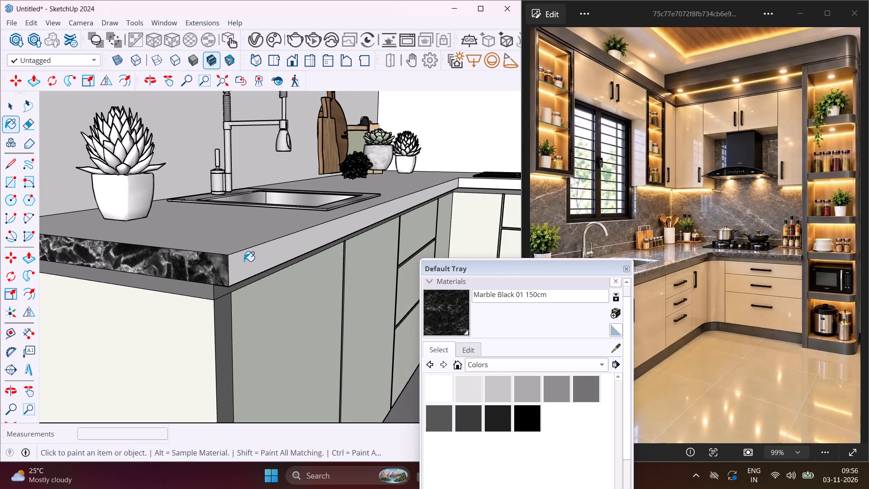
pyautogui.click(244, 261)
pyautogui.click(237, 235)
pyautogui.moveTo(233, 244); pyautogui.dragTo(220, 149, button='middle')
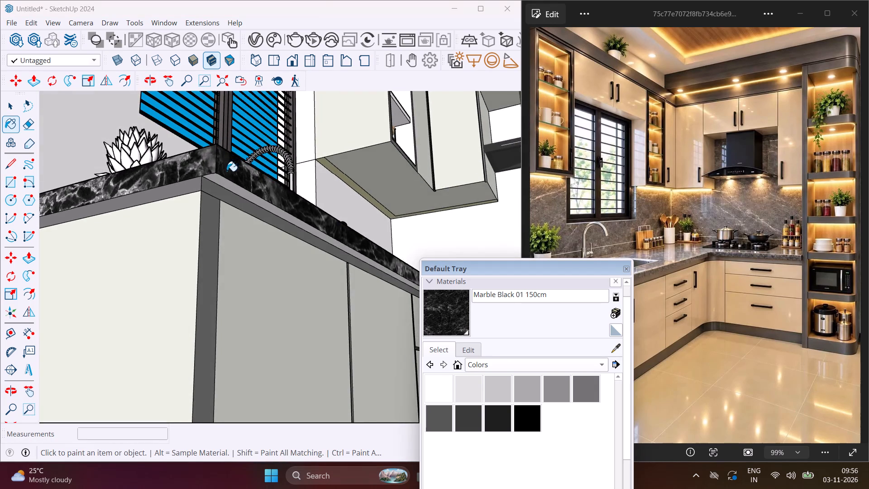
pyautogui.scroll(5, 225, 177)
pyautogui.click(222, 182)
# Paint the backsplash walls behind the sink and the hob with Marble Black 01 150cm.
pyautogui.scroll(-11, 169, 153)
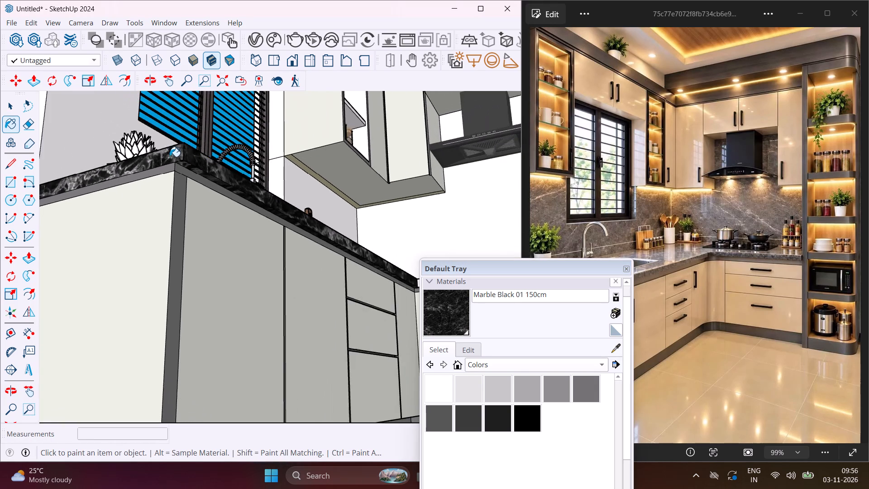
pyautogui.scroll(-9, 170, 157)
pyautogui.click(284, 200)
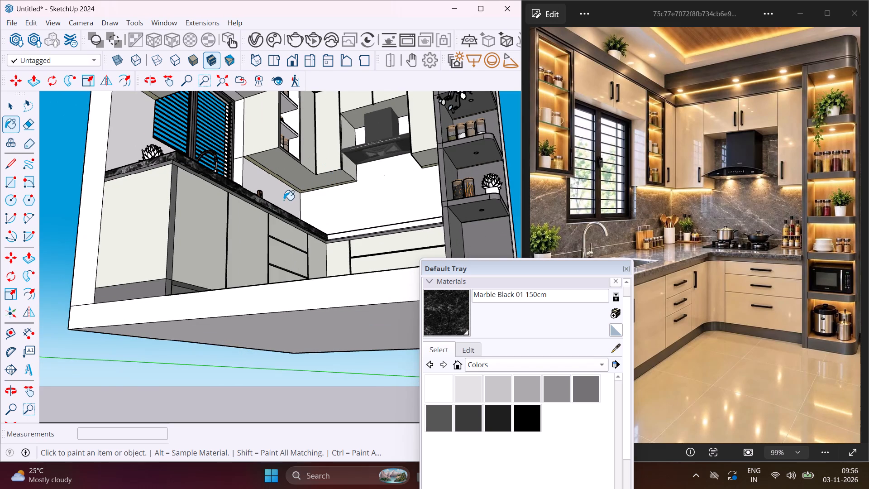
pyautogui.click(352, 194)
# Paint the window's side reveals and sill with Marble Black 01 150cm.
pyautogui.scroll(4, 251, 158)
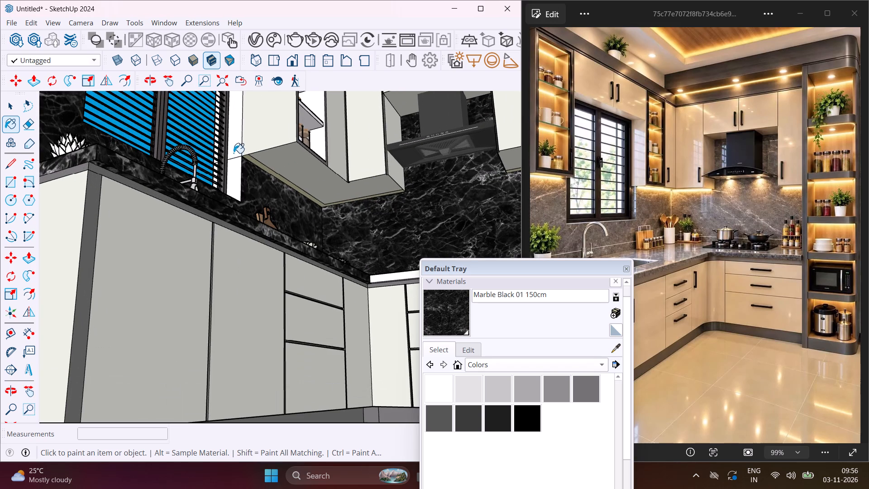
pyautogui.click(234, 153)
pyautogui.click(234, 165)
pyautogui.moveTo(235, 168); pyautogui.dragTo(196, 277, button='middle')
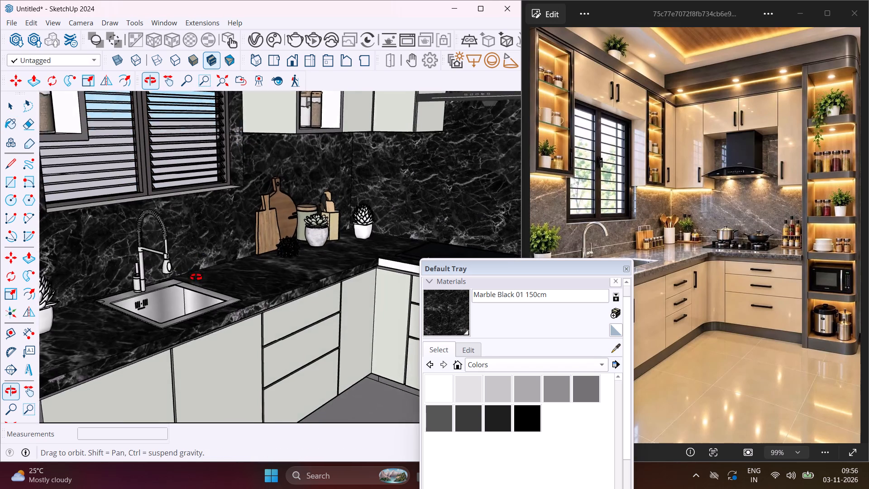
pyautogui.moveTo(196, 277); pyautogui.dragTo(191, 301, button='middle')
pyautogui.scroll(7, 199, 203)
pyautogui.click(201, 179)
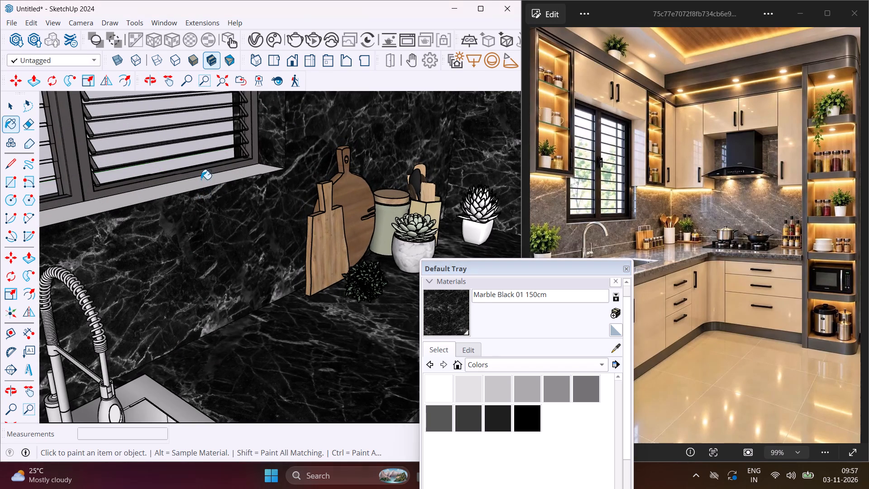
pyautogui.scroll(-15, 219, 168)
pyautogui.moveTo(219, 165); pyautogui.dragTo(14, 202, button='middle')
pyautogui.scroll(7, 188, 146)
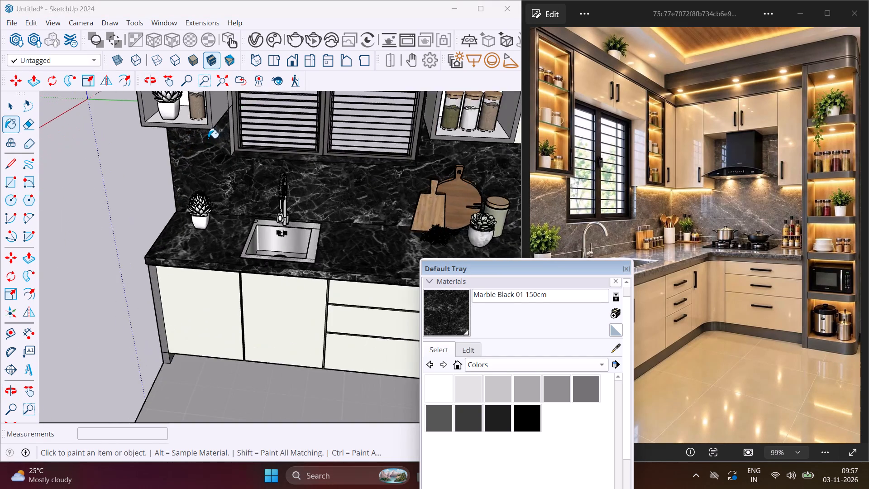
pyautogui.scroll(4, 208, 138)
pyautogui.click(243, 114)
pyautogui.scroll(-5, 242, 117)
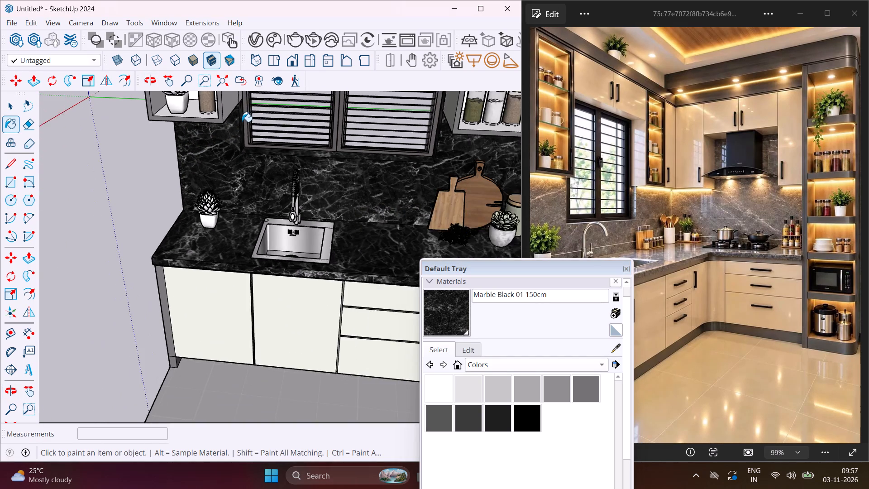
pyautogui.scroll(-2, 242, 122)
pyautogui.click(241, 100)
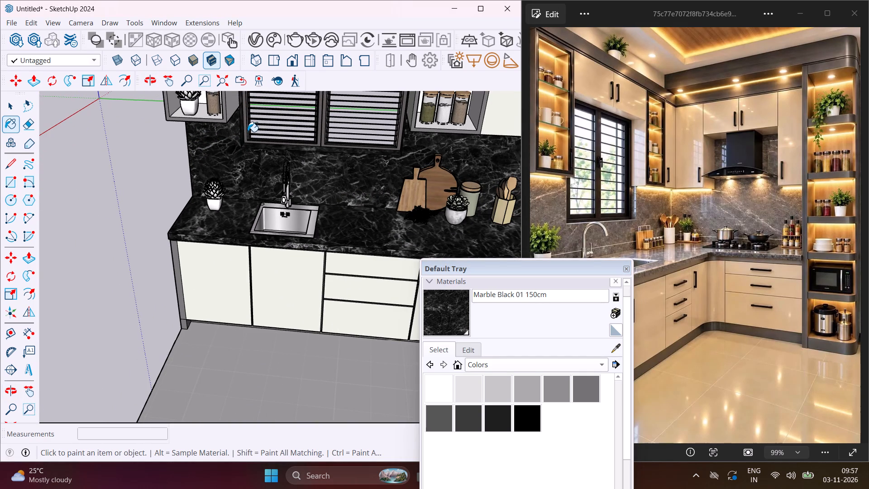
# Paint the front edge and underside lip of the hob-side countertop with Marble Black 01 150cm.
pyautogui.moveTo(248, 132); pyautogui.dragTo(426, 140, button='middle')
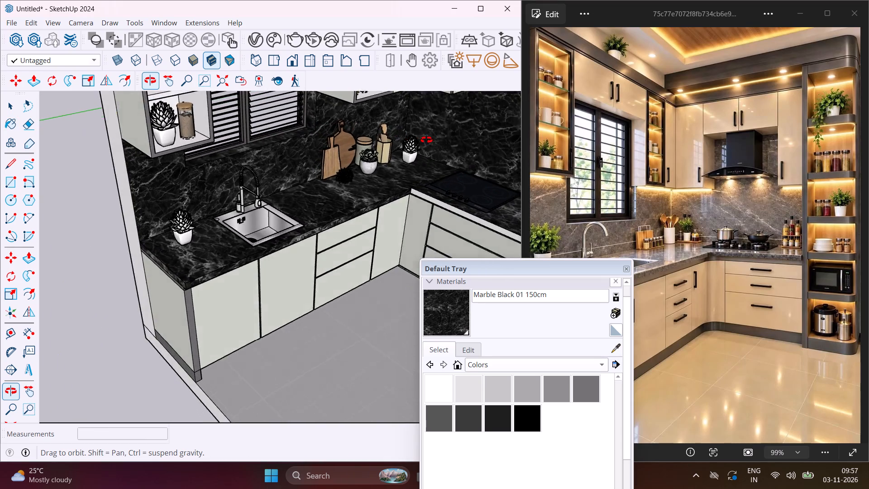
pyautogui.moveTo(426, 140); pyautogui.dragTo(458, 148, button='middle')
pyautogui.scroll(7, 461, 196)
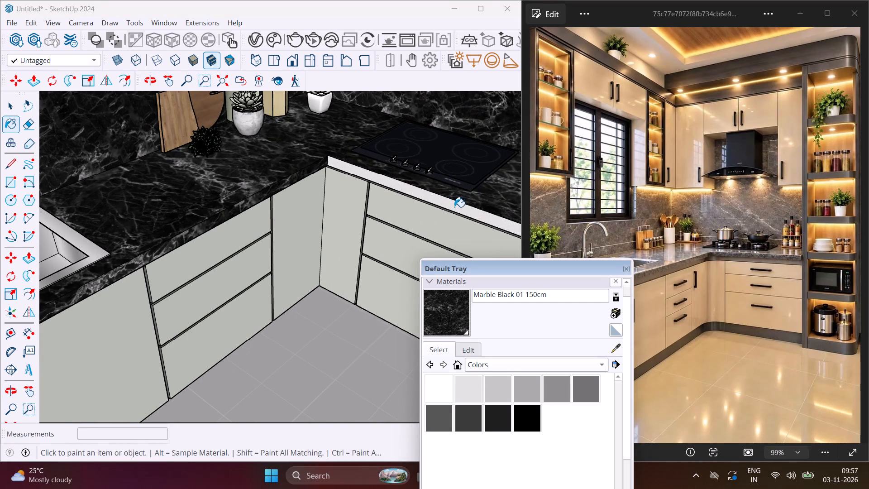
pyautogui.click(454, 207)
pyautogui.moveTo(454, 165); pyautogui.dragTo(491, 47, button='middle')
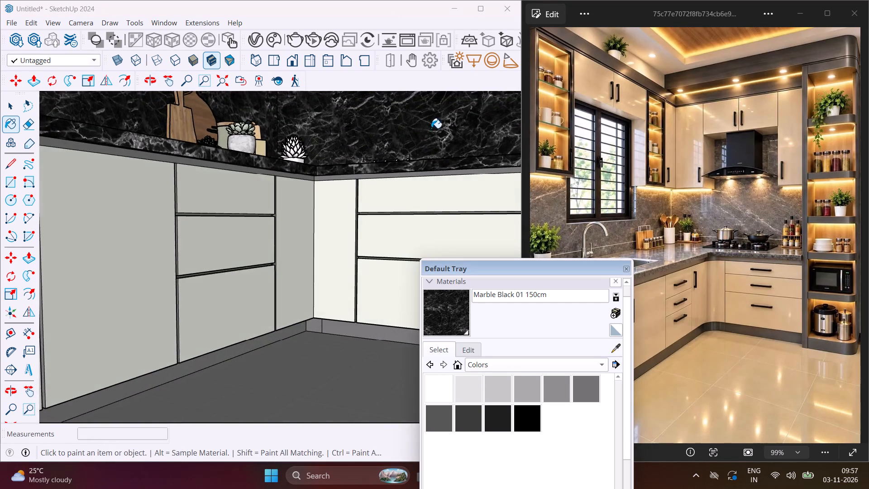
pyautogui.scroll(11, 430, 140)
pyautogui.moveTo(407, 210); pyautogui.dragTo(392, 157, button='middle')
pyautogui.click(388, 166)
# Paint the inner panels of the upper compartments in the open wall cabinet beside the window with Wood Floor Light from the Wood collection.
pyautogui.moveTo(380, 149); pyautogui.dragTo(381, 176, button='middle')
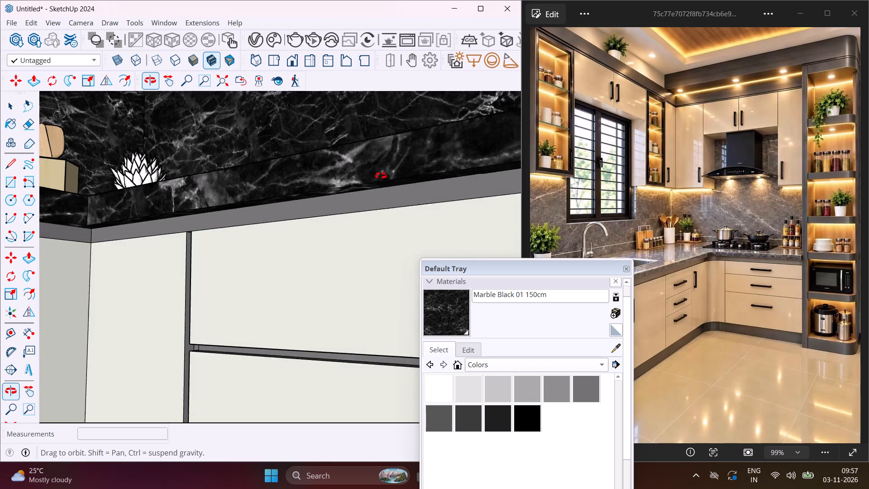
pyautogui.moveTo(381, 176); pyautogui.dragTo(380, 304, button='middle')
pyautogui.scroll(-12, 326, 274)
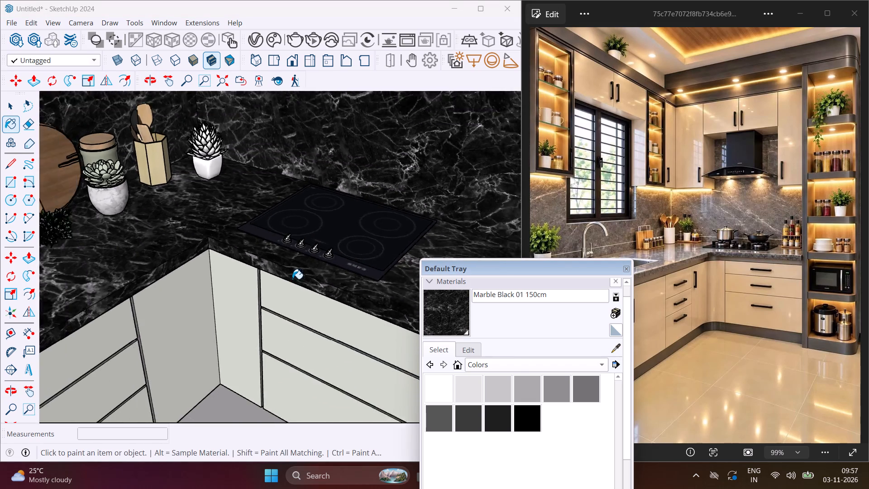
pyautogui.scroll(-10, 292, 279)
pyautogui.moveTo(282, 286); pyautogui.dragTo(335, 199, button='middle')
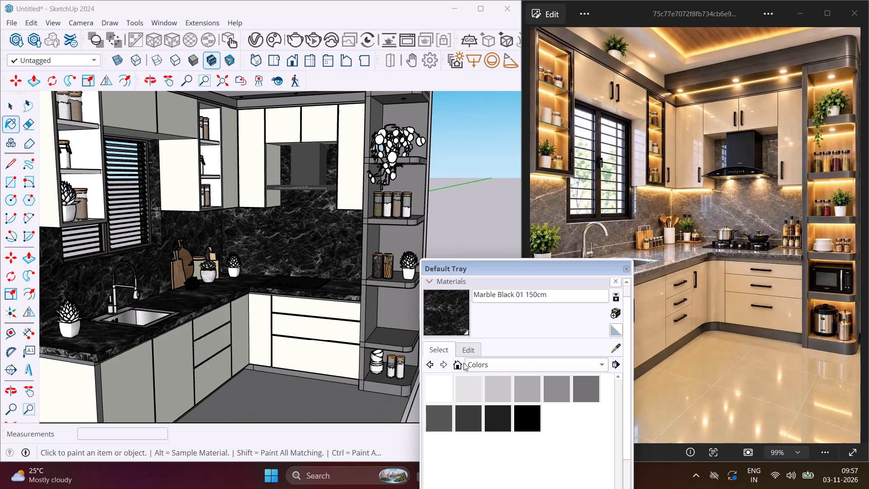
pyautogui.click(482, 367)
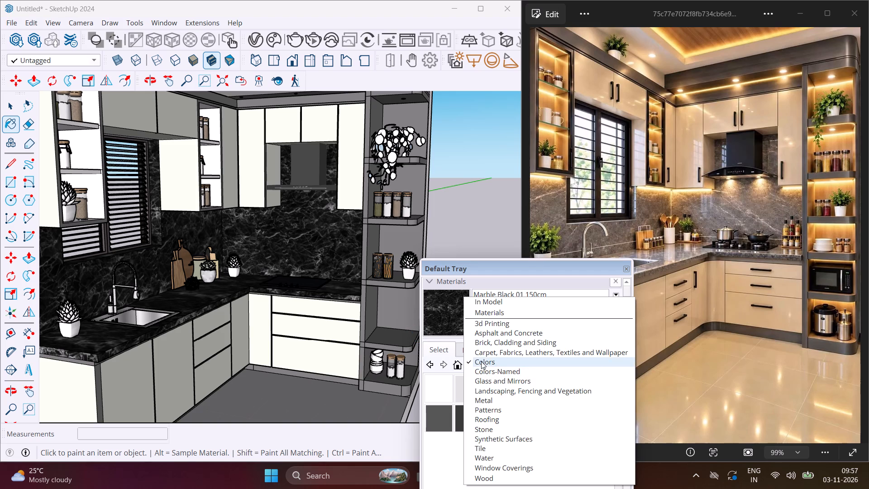
pyautogui.click(484, 476)
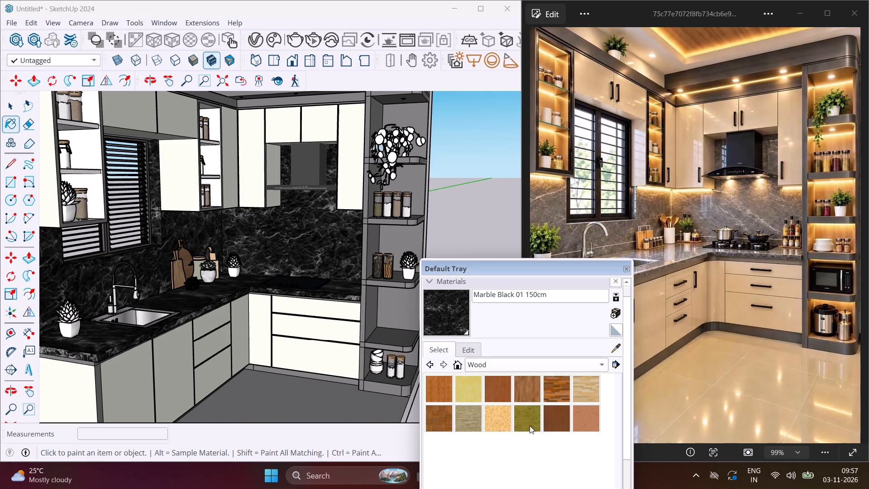
pyautogui.click(471, 395)
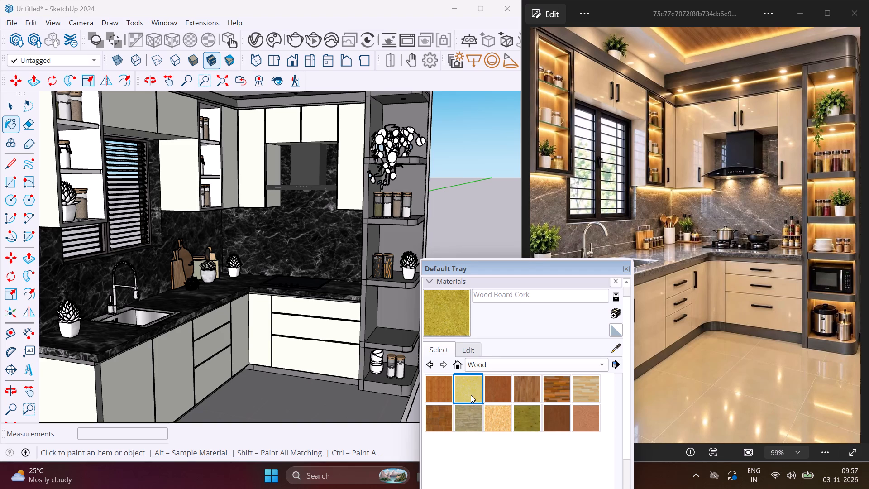
pyautogui.click(587, 392)
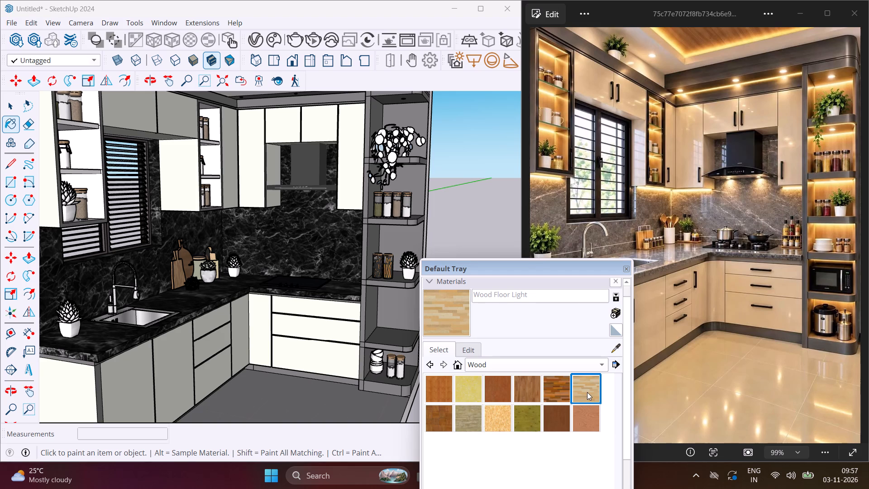
pyautogui.scroll(-5, 587, 392)
pyautogui.scroll(-5, 40, 149)
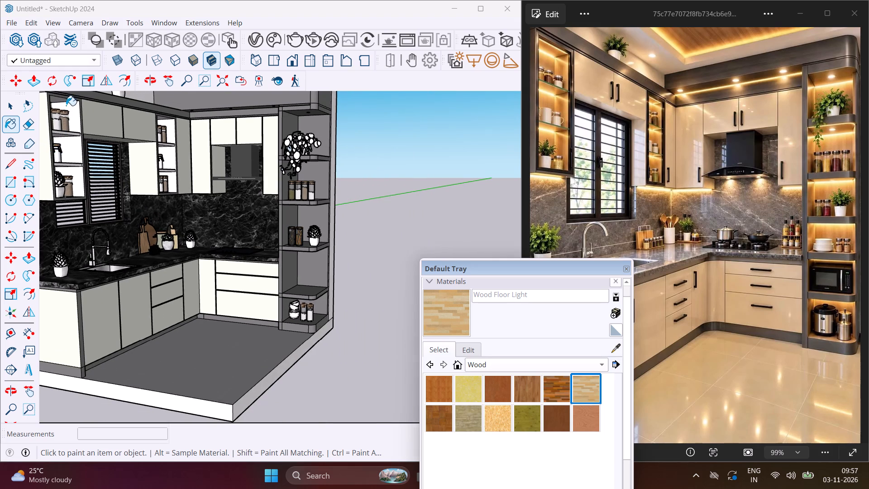
pyautogui.moveTo(66, 105); pyautogui.dragTo(77, 164, button='middle')
pyautogui.scroll(9, 57, 170)
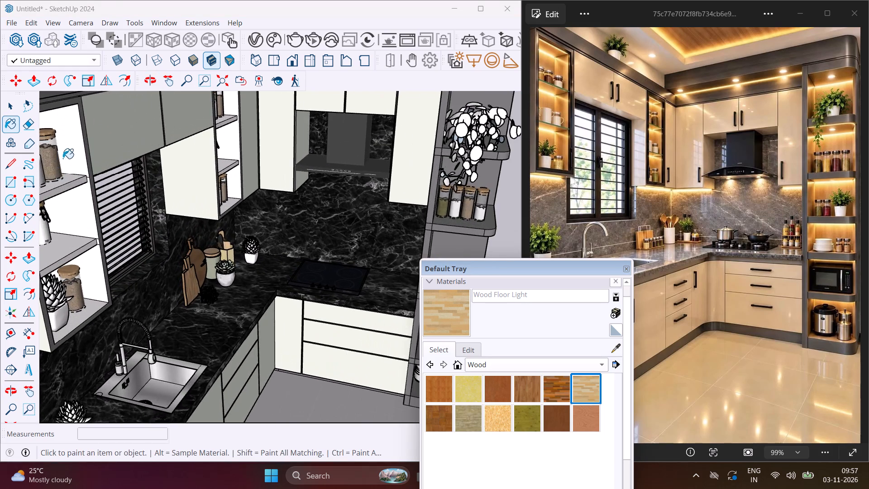
pyautogui.scroll(2, 63, 158)
pyautogui.click(68, 151)
pyautogui.click(72, 187)
pyautogui.click(93, 205)
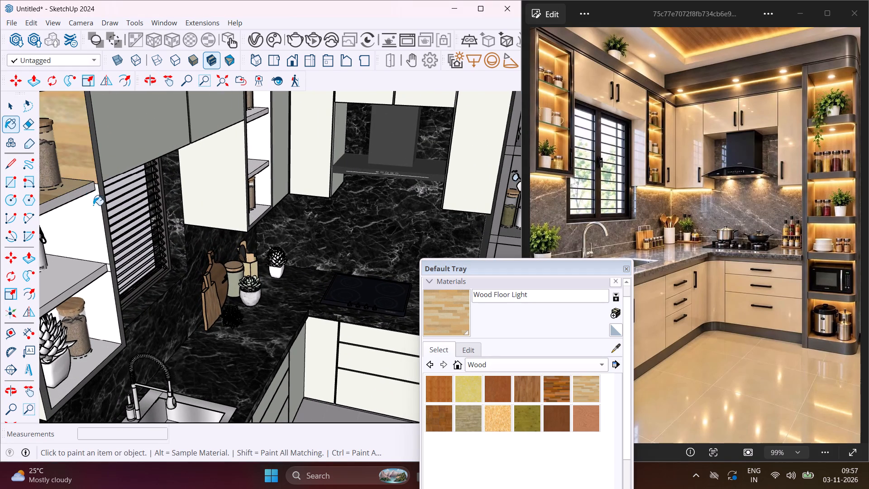
pyautogui.click(83, 190)
# Paint the upper shelf's front edge and underside and the lower shelf's top in the open wall cabinet with Wood Floor Light.
pyautogui.scroll(-11, 87, 192)
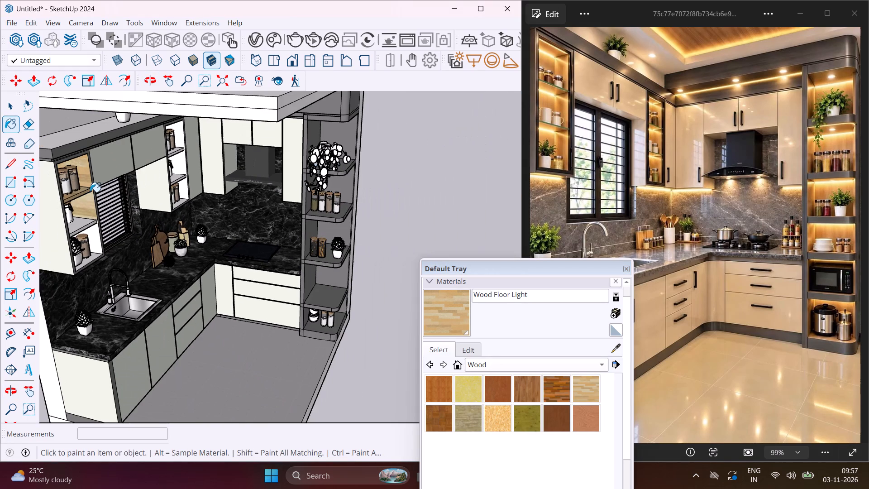
pyautogui.moveTo(76, 207); pyautogui.dragTo(22, 144, button='middle')
pyautogui.scroll(3, 57, 168)
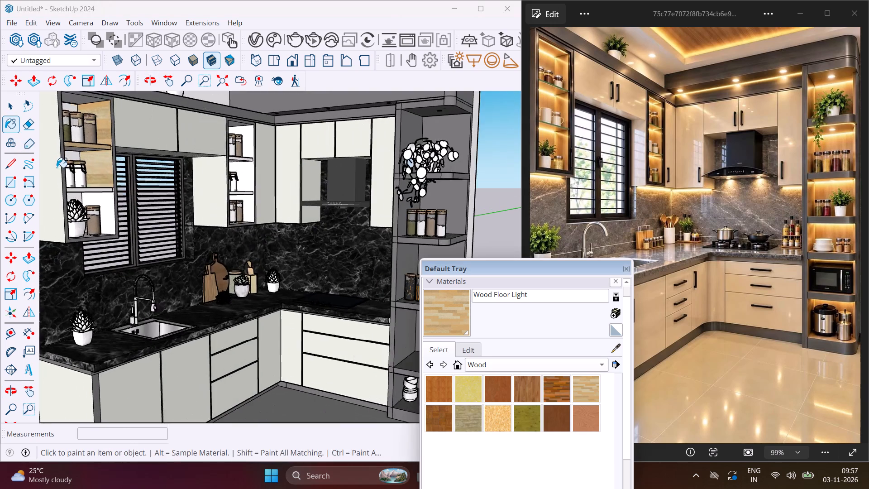
pyautogui.scroll(7, 57, 168)
pyautogui.click(72, 144)
pyautogui.scroll(3, 76, 142)
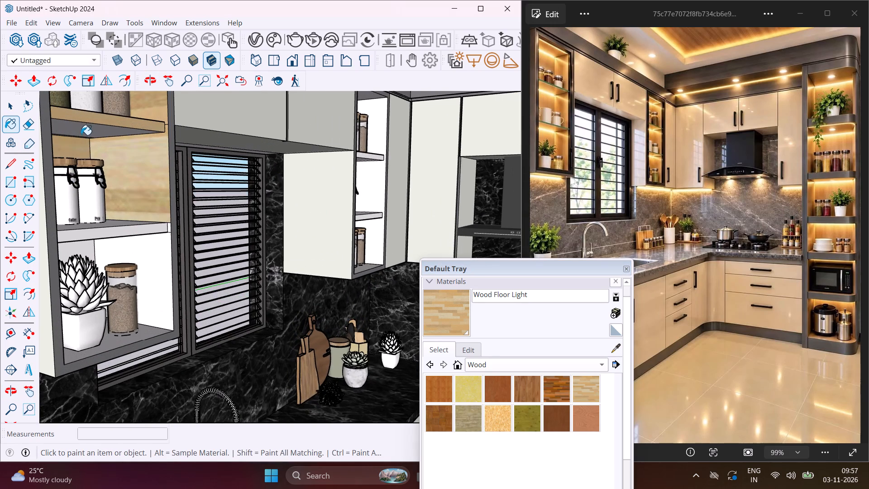
pyautogui.click(81, 134)
pyautogui.click(128, 224)
# Paint the open wall cabinet's bottom compartment and the lower shelf's front edge and underside with Wood Floor Light.
pyautogui.moveTo(126, 224); pyautogui.dragTo(126, 240, button='middle')
pyautogui.scroll(1, 126, 224)
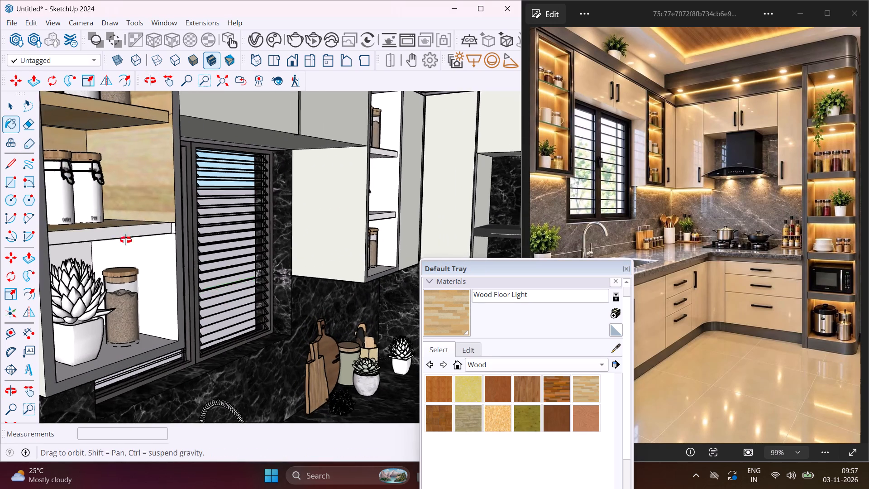
pyautogui.moveTo(126, 240); pyautogui.dragTo(132, 261, button='middle')
pyautogui.scroll(3, 154, 253)
pyautogui.click(162, 290)
pyautogui.scroll(6, 183, 294)
pyautogui.click(192, 284)
pyautogui.click(178, 308)
pyautogui.moveTo(166, 305); pyautogui.dragTo(187, 190, button='middle')
pyautogui.click(129, 287)
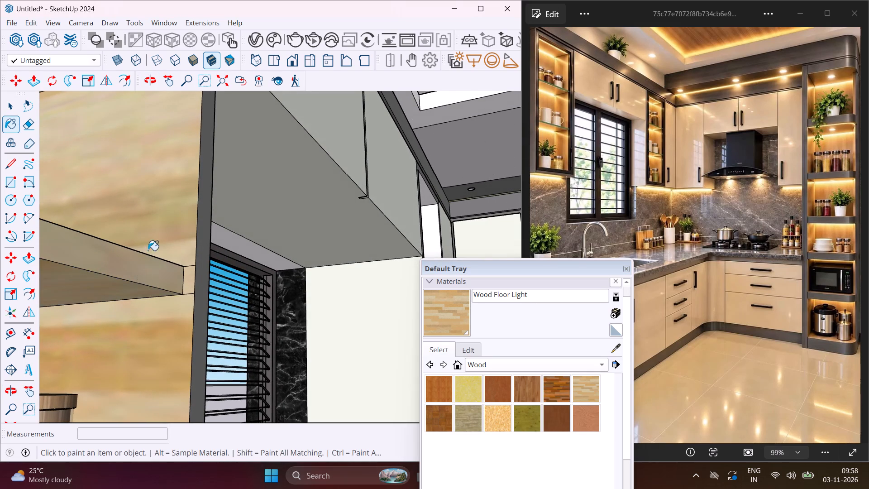
# Paint the inside top panel of the open wall cabinet with Wood Floor Light.
pyautogui.scroll(-17, 156, 230)
pyautogui.moveTo(138, 239); pyautogui.dragTo(131, 240, button='middle')
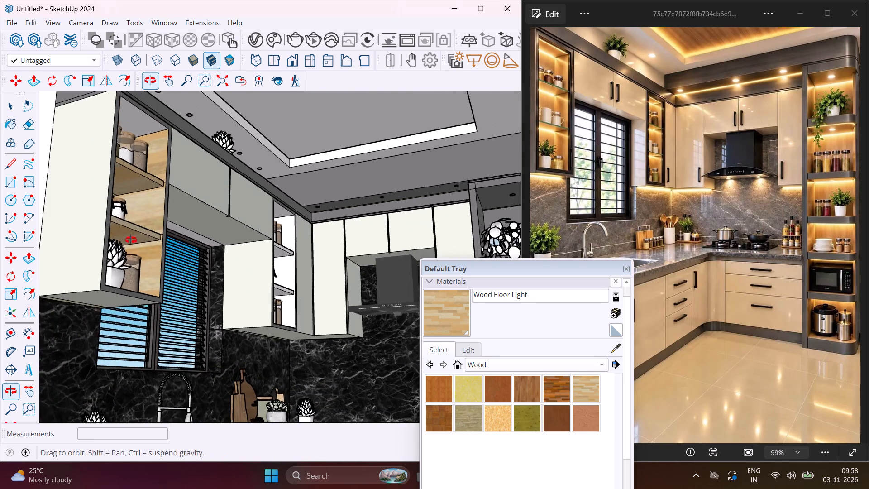
pyautogui.moveTo(131, 240); pyautogui.dragTo(71, 242, button='middle')
pyautogui.scroll(4, 85, 147)
pyautogui.click(85, 143)
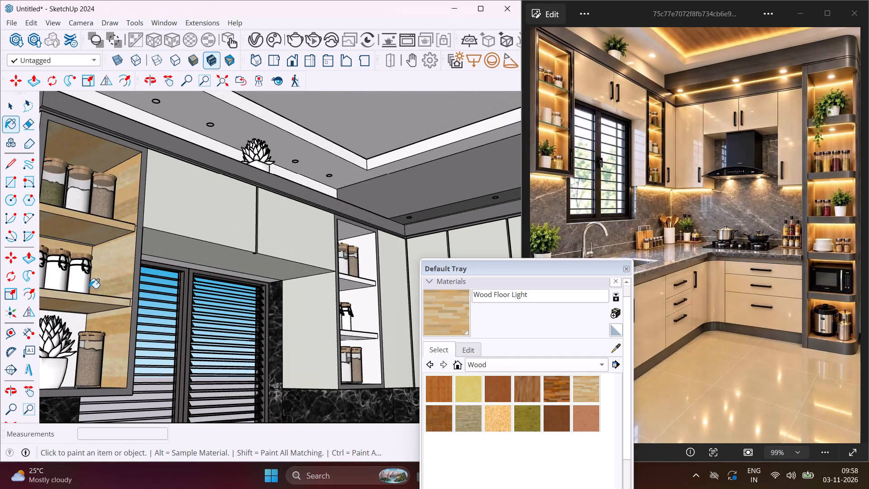
# Paint the back panel of the bottom compartment in the open wall cabinet at the window's outer end with Wood Floor Light.
pyautogui.scroll(3, 88, 310)
pyautogui.click(80, 321)
pyautogui.scroll(-5, 88, 310)
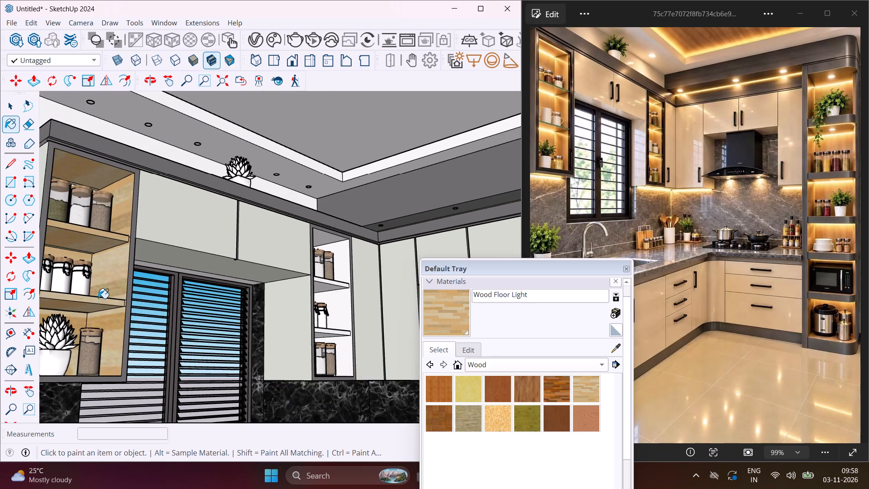
# Paint the inner top, inner panels and shelf front edges of the open wall cabinet near the room corner with Wood Floor Light.
pyautogui.scroll(-5, 102, 293)
pyautogui.scroll(8, 257, 264)
pyautogui.click(281, 273)
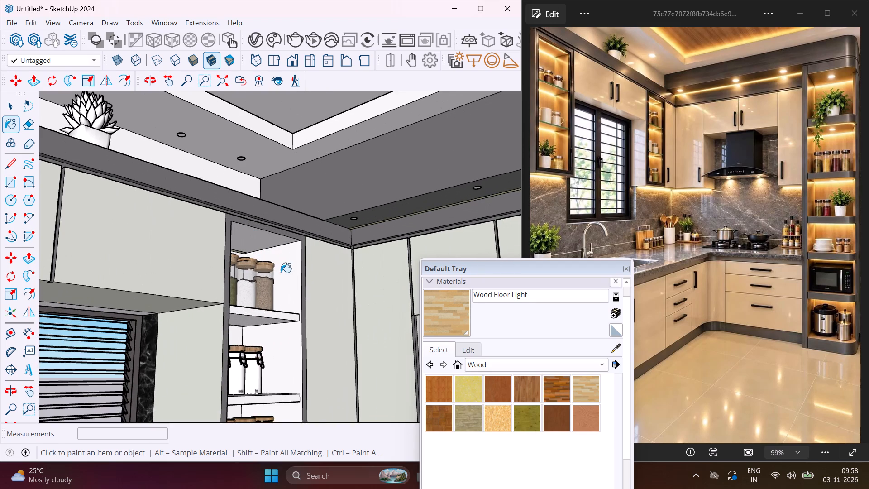
pyautogui.click(272, 244)
pyautogui.click(275, 315)
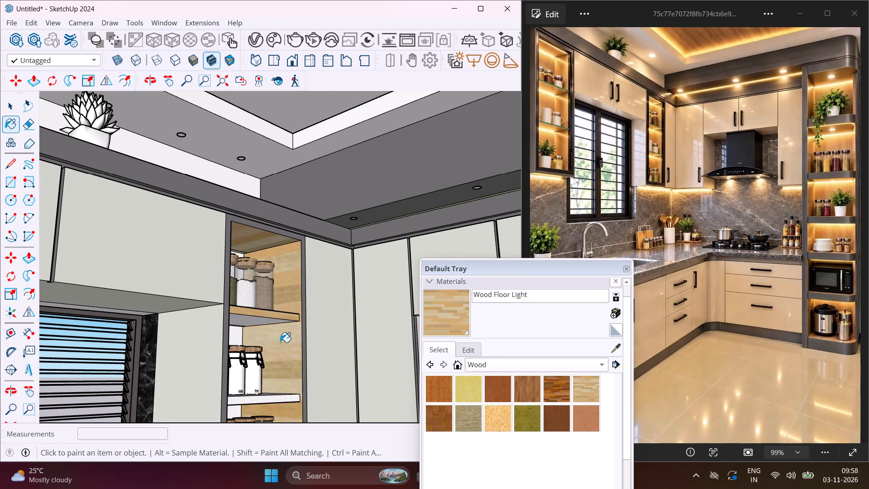
pyautogui.click(279, 398)
# Paint the upper shelf's underside and top and the remaining inner panels around it in the corner-side open cabinet with Wood Floor Light.
pyautogui.scroll(3, 254, 329)
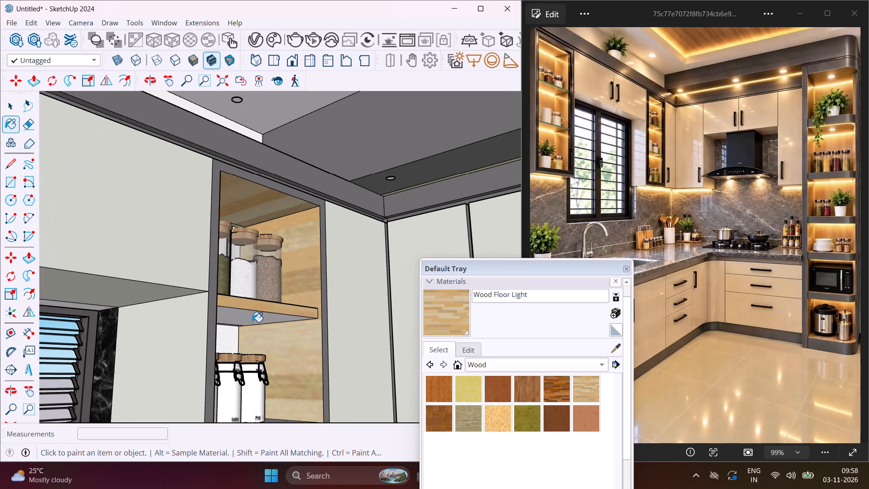
pyautogui.click(251, 320)
pyautogui.click(229, 337)
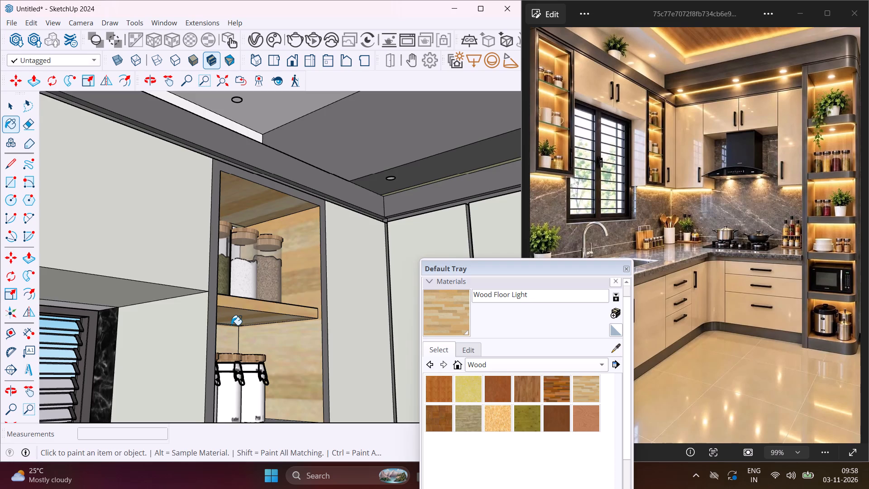
pyautogui.moveTo(231, 325); pyautogui.dragTo(160, 383, button='middle')
pyautogui.scroll(3, 183, 250)
pyautogui.click(183, 244)
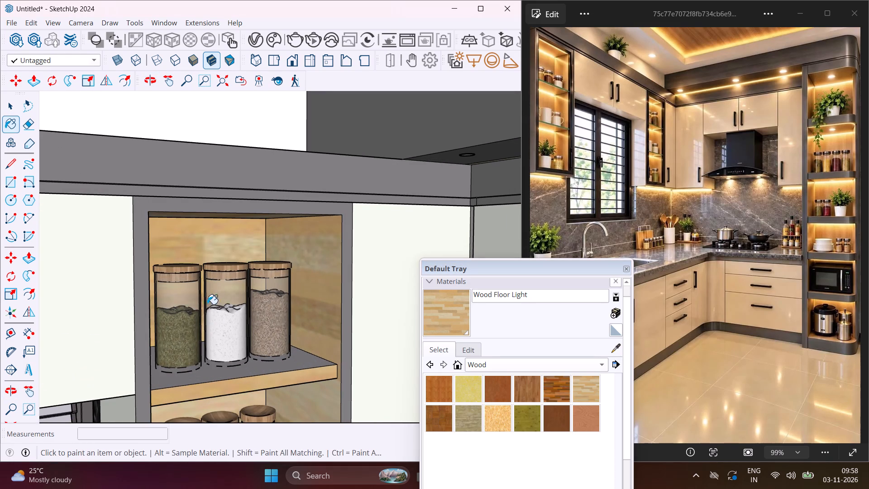
pyautogui.click(233, 371)
pyautogui.scroll(-4, 249, 331)
pyautogui.moveTo(253, 332); pyautogui.dragTo(144, 322, button='middle')
pyautogui.click(156, 322)
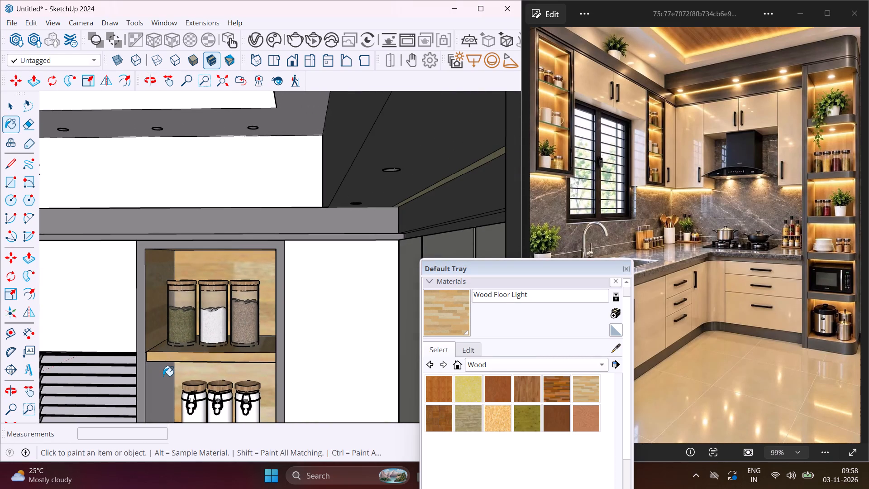
pyautogui.click(162, 376)
# Paint the lower shelf's underside and the bottom compartment's inner panels and base in the corner-side open cabinet with Wood Floor Light.
pyautogui.moveTo(165, 366); pyautogui.dragTo(223, 277, button='middle')
pyautogui.scroll(-3, 220, 281)
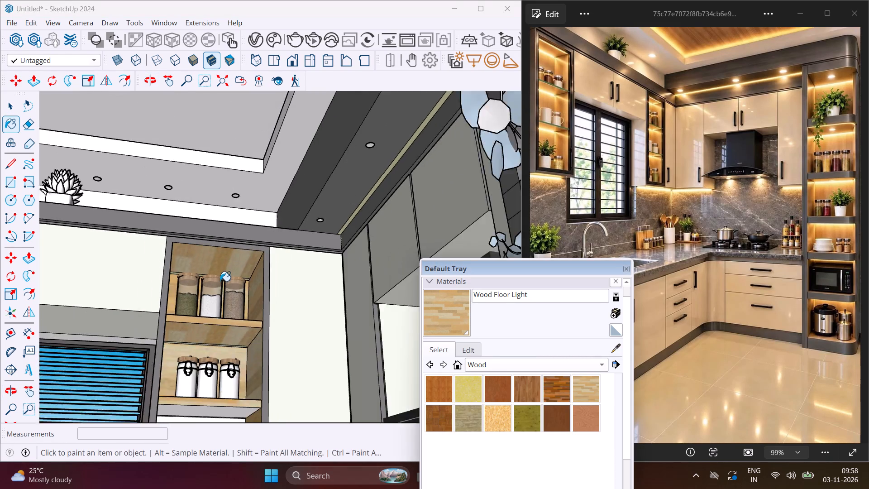
pyautogui.scroll(-6, 220, 281)
pyautogui.scroll(7, 219, 356)
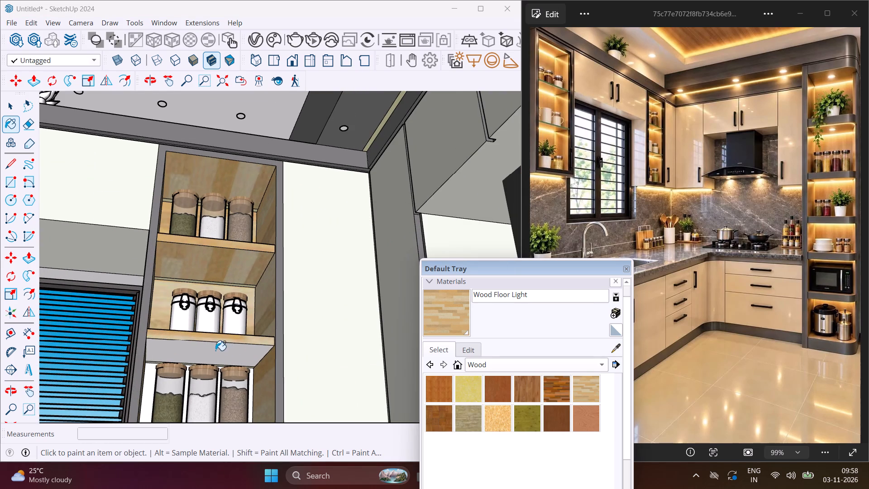
pyautogui.click(215, 347)
pyautogui.scroll(-3, 206, 338)
pyautogui.moveTo(159, 377); pyautogui.dragTo(153, 403, button='middle')
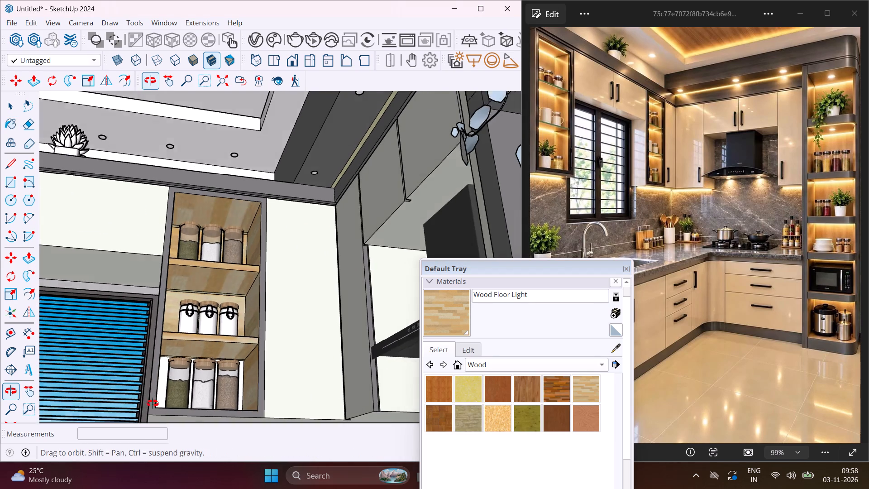
pyautogui.moveTo(153, 403); pyautogui.dragTo(145, 433, button='middle')
pyautogui.scroll(7, 168, 399)
pyautogui.click(171, 383)
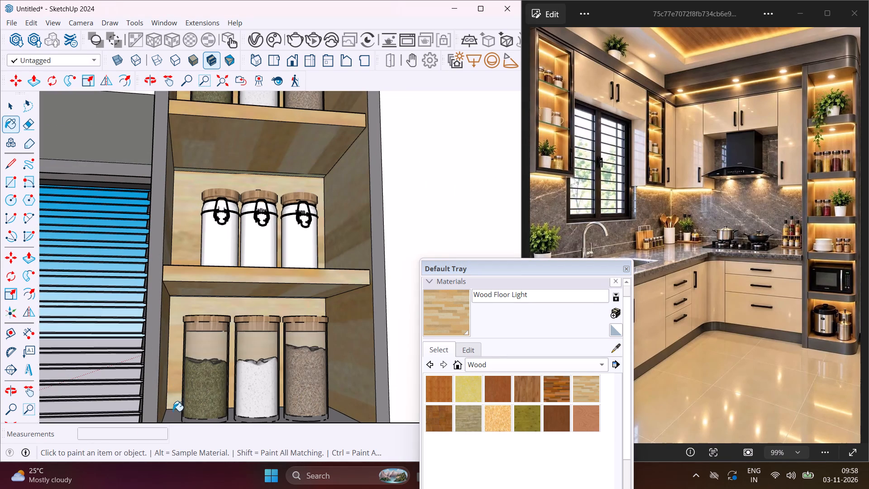
pyautogui.click(172, 417)
# Paint the remaining side panels, base and top compartment's back panel of the open wall cabinet at the window's outer end with Wood Floor Light.
pyautogui.moveTo(169, 416); pyautogui.dragTo(208, 339, button='middle')
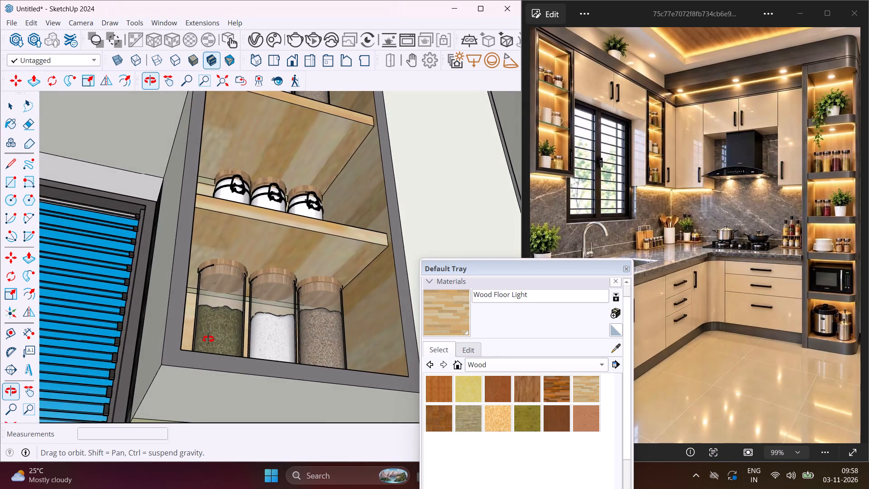
pyautogui.moveTo(208, 339); pyautogui.dragTo(184, 418, button='middle')
pyautogui.scroll(-9, 198, 369)
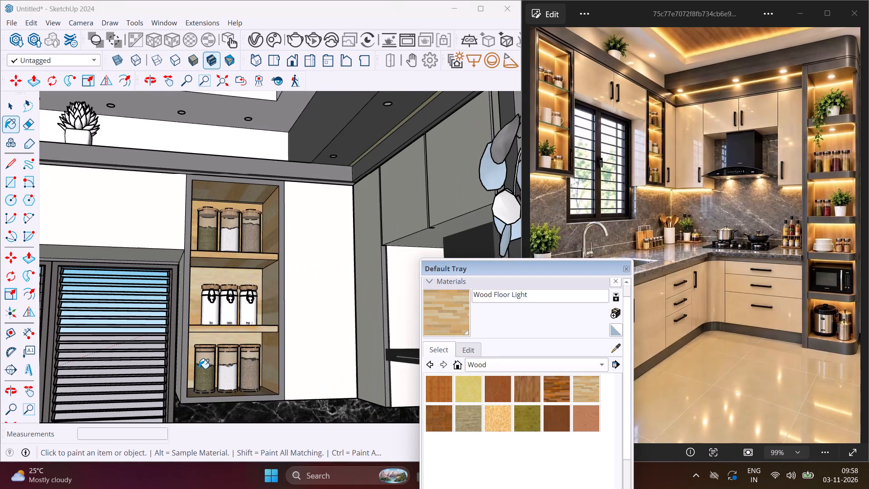
pyautogui.moveTo(199, 369); pyautogui.dragTo(288, 369, button='middle')
pyautogui.scroll(-2, 298, 333)
pyautogui.scroll(1, 298, 333)
pyautogui.scroll(-4, 298, 333)
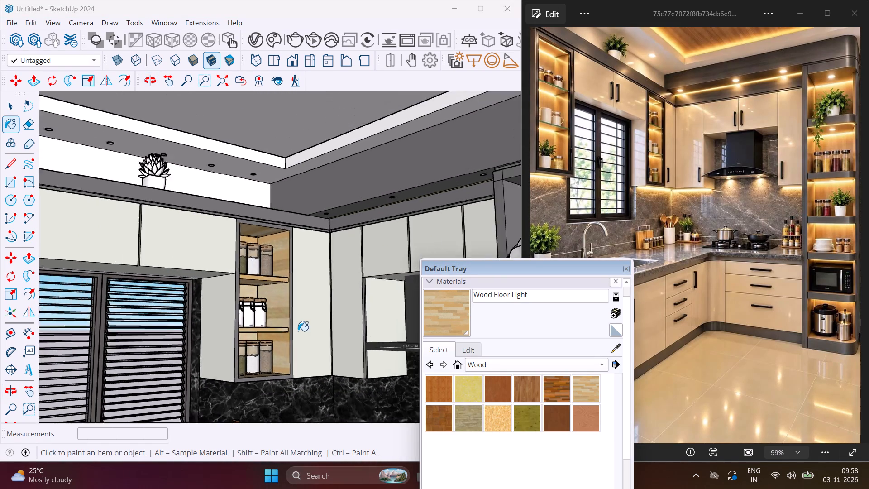
pyautogui.scroll(-5, 298, 331)
pyautogui.scroll(4, 129, 353)
pyautogui.moveTo(129, 353); pyautogui.dragTo(27, 390, button='middle')
pyautogui.scroll(7, 93, 355)
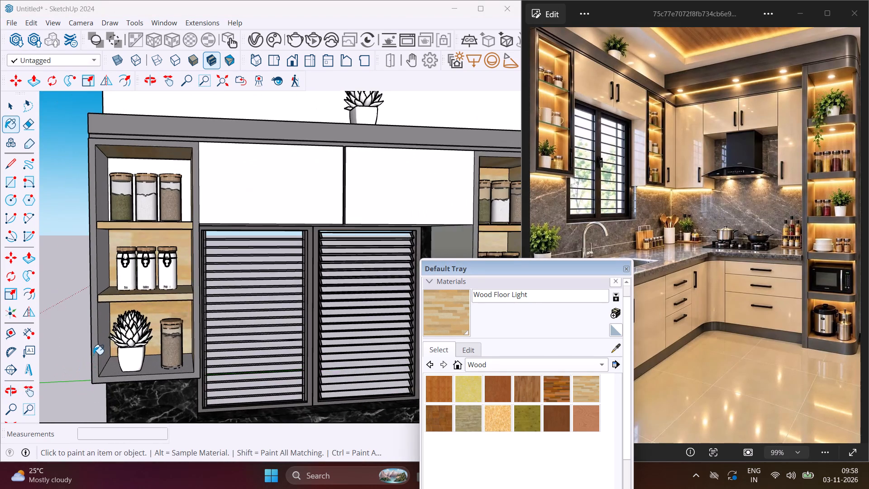
pyautogui.click(103, 347)
pyautogui.click(111, 369)
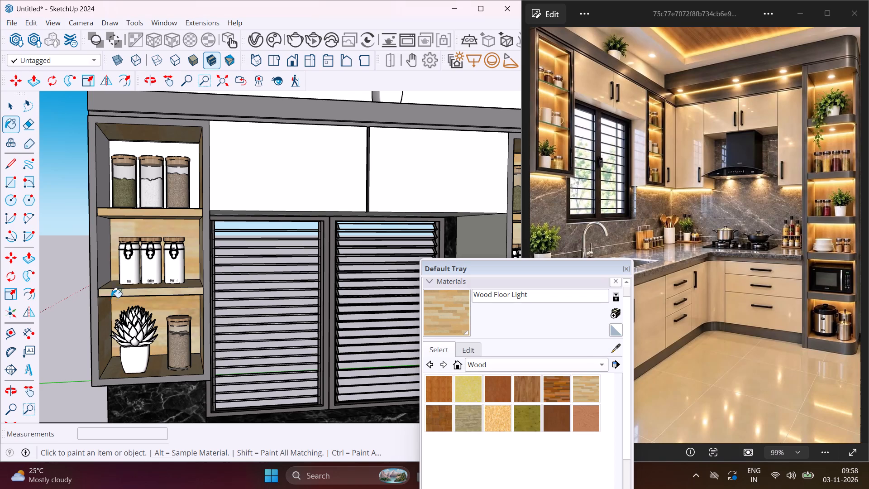
pyautogui.click(102, 253)
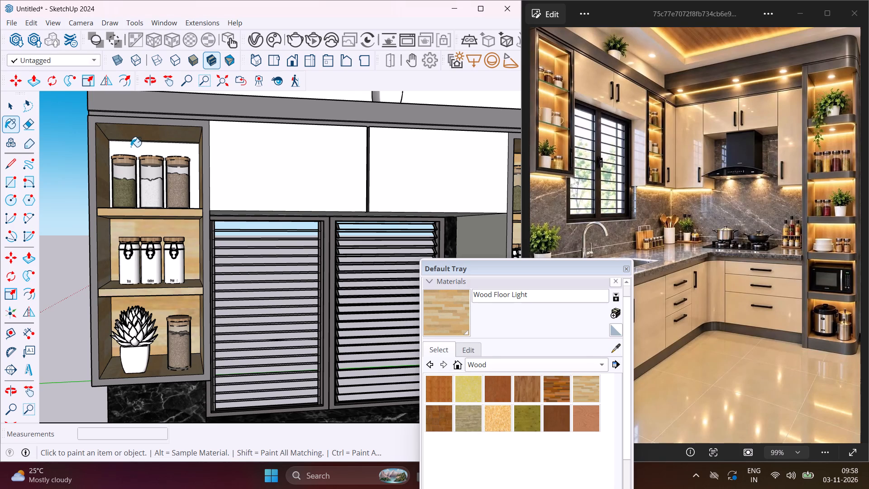
pyautogui.click(132, 148)
# Paint the tall rounded shelf unit's top panel, two upper compartments' inner panels, and first shelf's underside and top with Wood Floor Light.
pyautogui.moveTo(132, 148); pyautogui.dragTo(280, 149, button='middle')
pyautogui.scroll(-14, 100, 232)
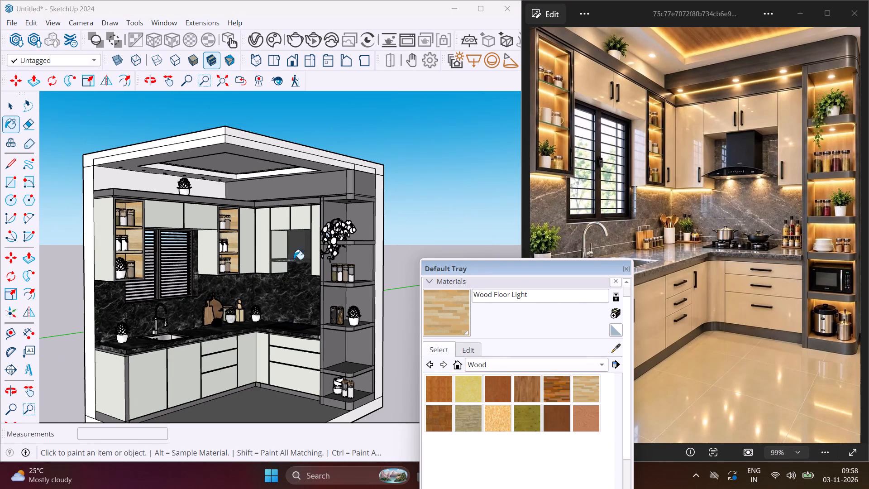
pyautogui.scroll(11, 321, 220)
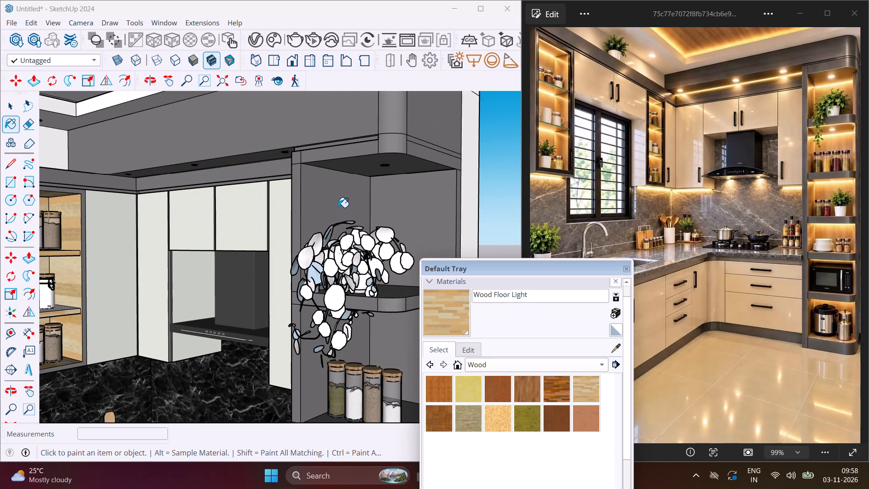
pyautogui.click(338, 207)
pyautogui.click(390, 204)
pyautogui.moveTo(390, 204); pyautogui.dragTo(397, 154, button='middle')
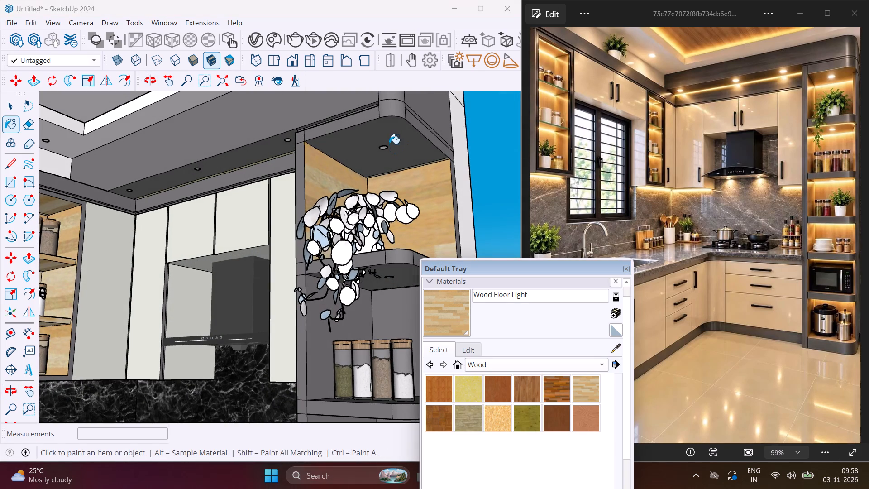
pyautogui.click(398, 137)
pyautogui.click(350, 320)
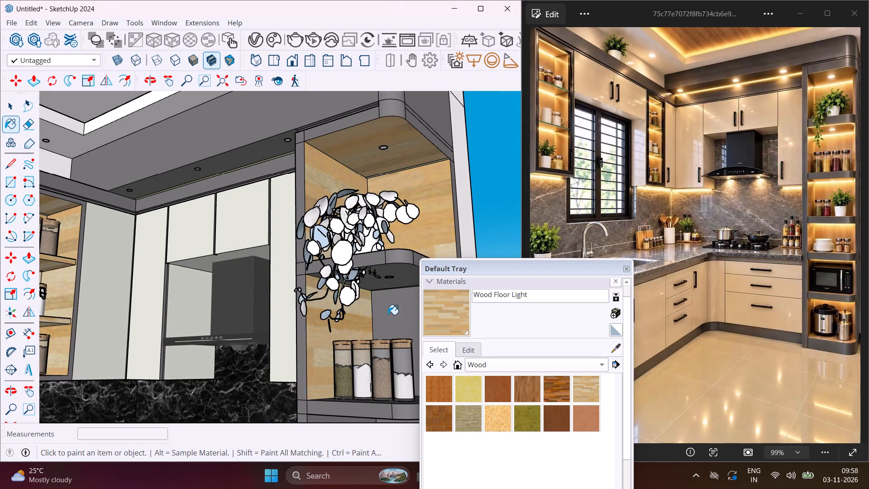
pyautogui.click(395, 315)
pyautogui.click(399, 268)
pyautogui.moveTo(388, 223); pyautogui.dragTo(378, 259, button='middle')
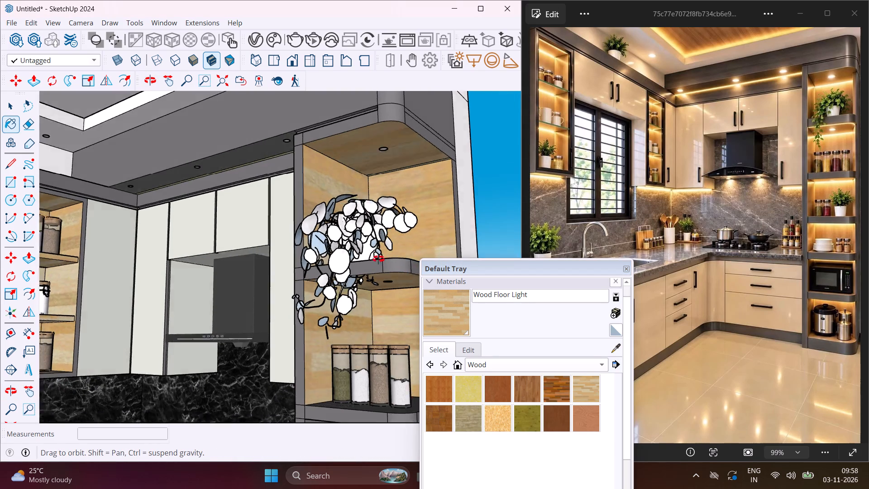
pyautogui.moveTo(378, 259); pyautogui.dragTo(334, 331, button='middle')
pyautogui.scroll(3, 372, 339)
pyautogui.click(372, 330)
# Paint the third and fourth compartments' inner panels and the tops of the lower three intermediate shelves in the tall unit with Wood Floor Light.
pyautogui.scroll(-6, 363, 209)
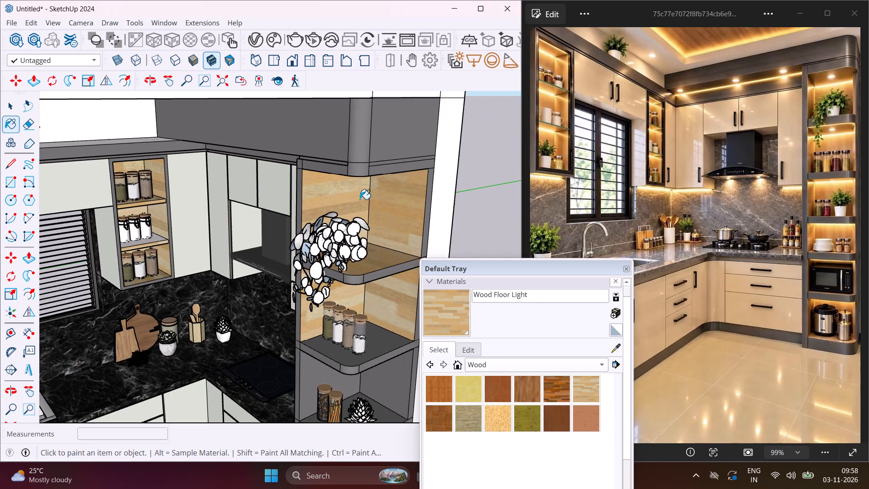
pyautogui.scroll(-8, 352, 185)
pyautogui.scroll(6, 363, 261)
pyautogui.click(364, 264)
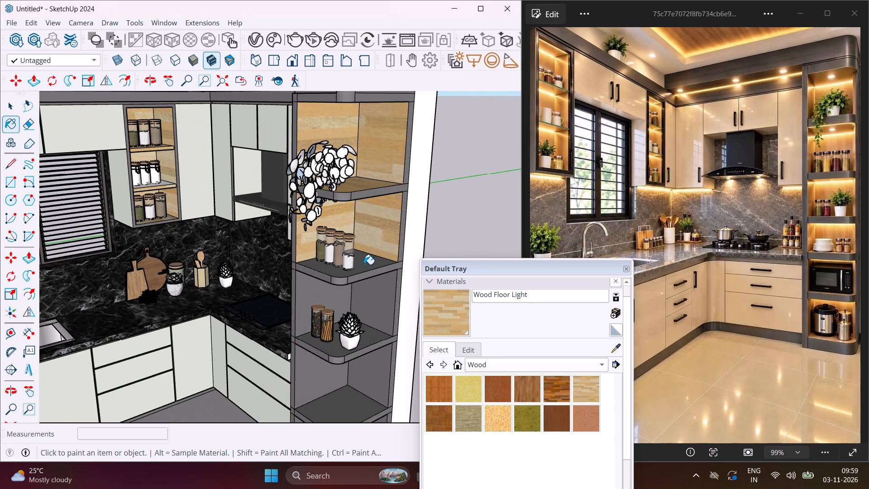
pyautogui.click(368, 338)
pyautogui.click(385, 311)
pyautogui.click(343, 294)
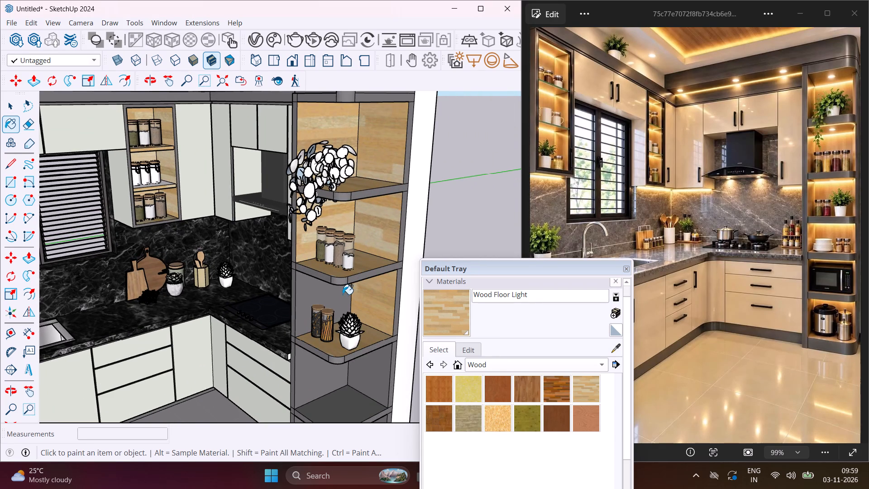
pyautogui.click(317, 385)
pyautogui.click(364, 382)
pyautogui.click(347, 403)
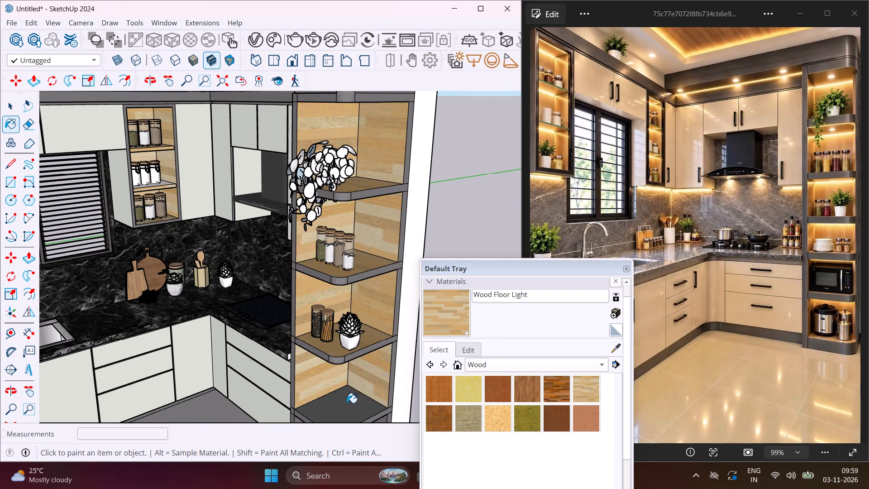
# Paint the inner panels and base shelf top of the tall shelf unit's bottom compartment with Wood Floor Light.
pyautogui.moveTo(345, 401); pyautogui.dragTo(348, 352, button='middle')
pyautogui.scroll(-7, 339, 341)
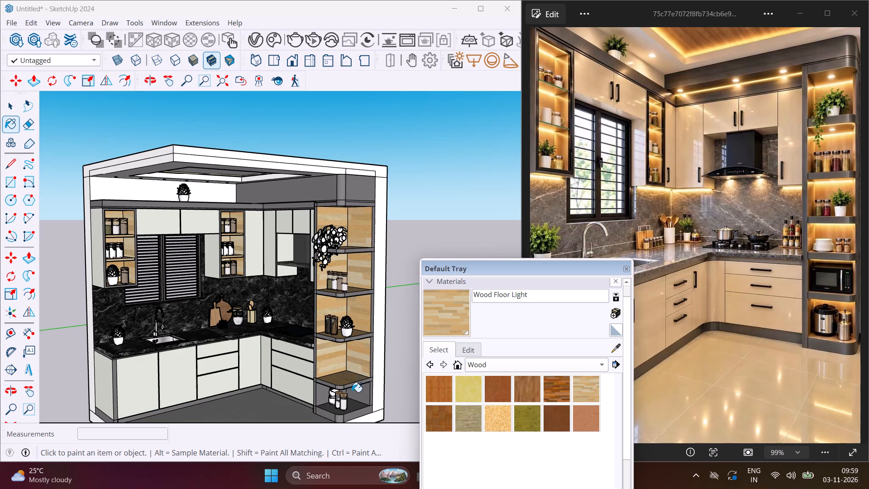
pyautogui.scroll(7, 350, 400)
pyautogui.click(368, 391)
pyautogui.click(290, 393)
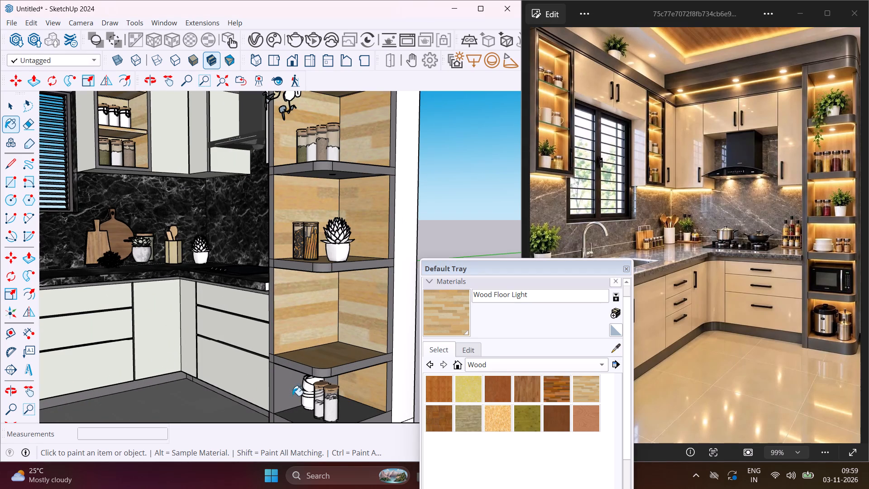
pyautogui.click(350, 408)
# Paint the undersides of the tall unit's lower three intermediate shelves with Wood Floor Light, and leave the Paint Bucket tool.
pyautogui.moveTo(348, 408); pyautogui.dragTo(310, 327, button='middle')
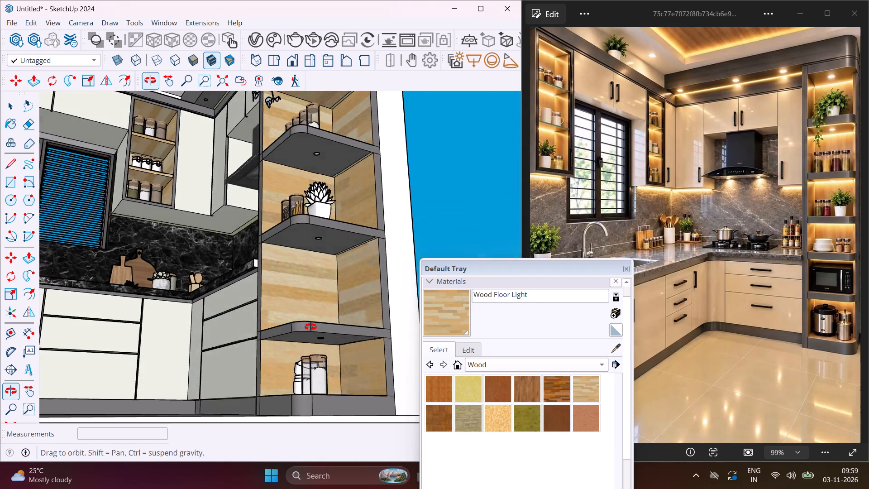
pyautogui.moveTo(310, 327); pyautogui.dragTo(306, 256, button='middle')
pyautogui.click(317, 283)
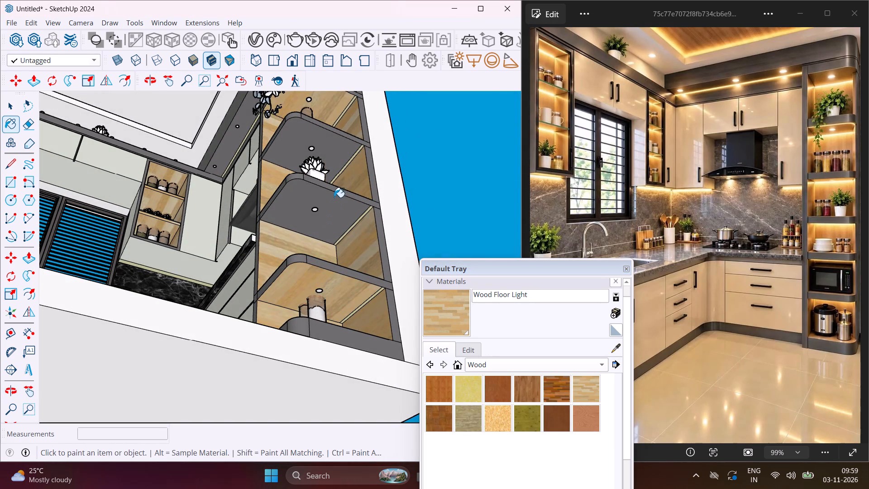
pyautogui.click(336, 200)
pyautogui.click(335, 145)
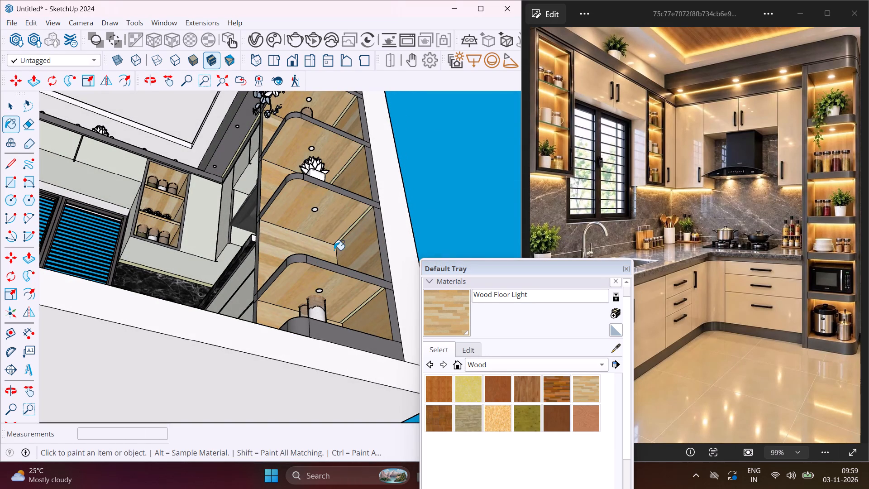
pyautogui.moveTo(334, 250); pyautogui.dragTo(393, 391, button='middle')
pyautogui.scroll(-8, 365, 352)
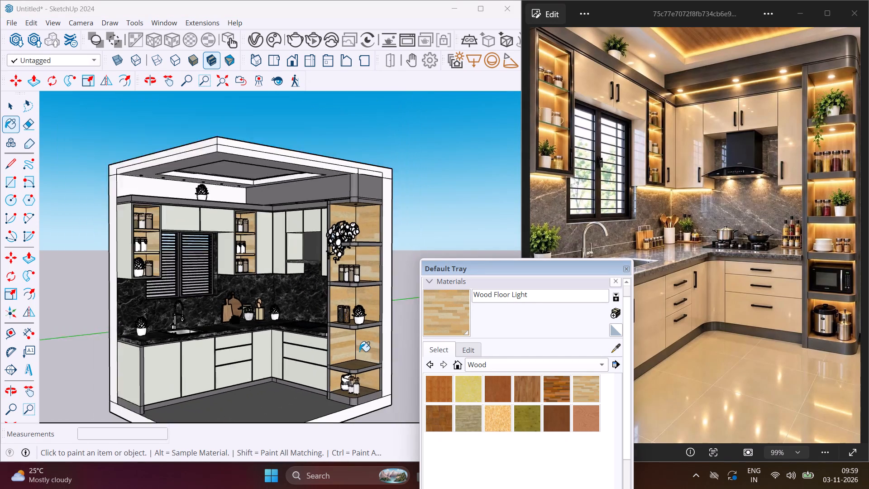
pyautogui.scroll(-3, 359, 351)
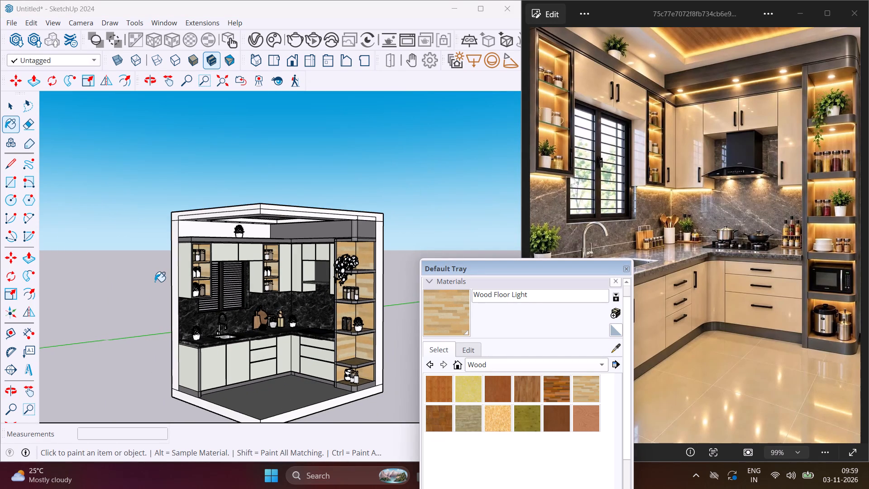
pyautogui.press('Escape')
pyautogui.press('space')
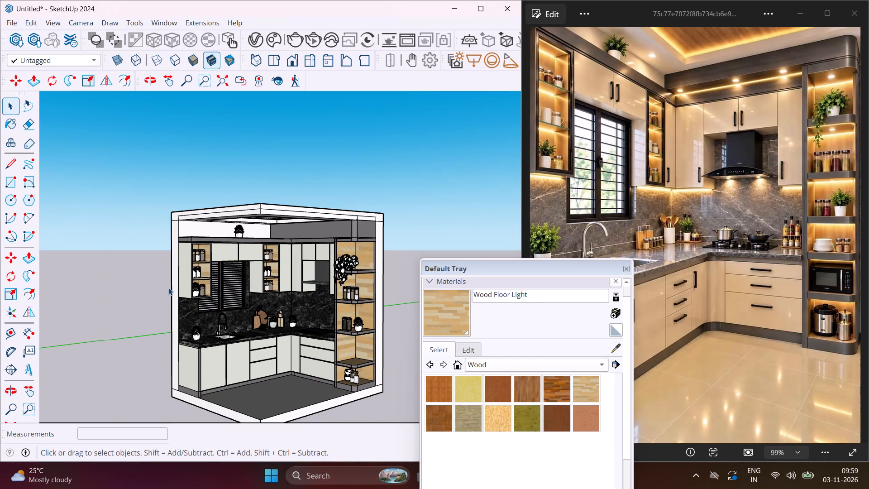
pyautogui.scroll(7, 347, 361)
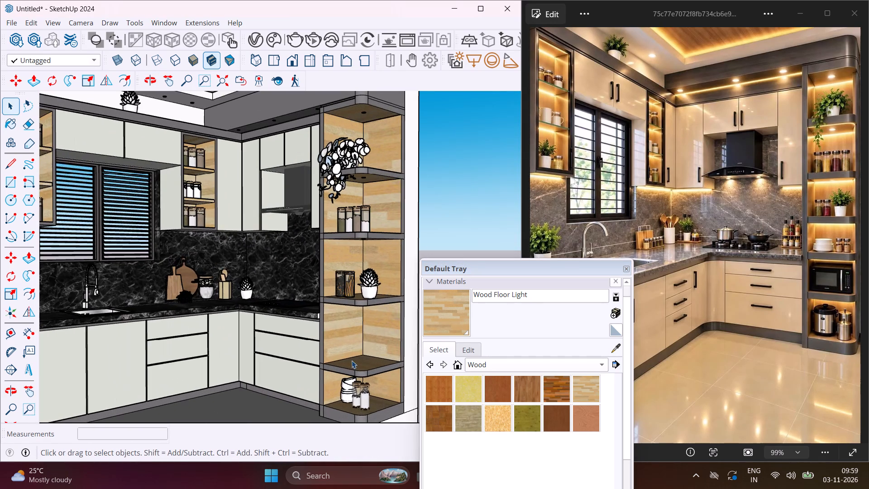
# Push the narrow strip face on the shelf underside above the tall unit's succulent compartment inward 0.4" to form a recessed groove.
pyautogui.scroll(1, 352, 360)
pyautogui.moveTo(352, 360); pyautogui.dragTo(251, 404, button='middle')
pyautogui.scroll(3, 356, 274)
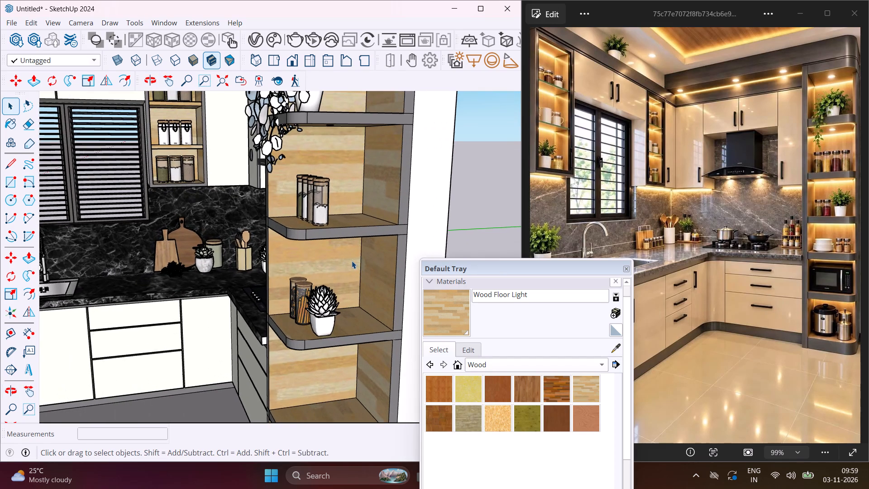
pyautogui.scroll(1, 352, 261)
pyautogui.moveTo(360, 218); pyautogui.dragTo(389, 134, button='middle')
pyautogui.scroll(6, 415, 165)
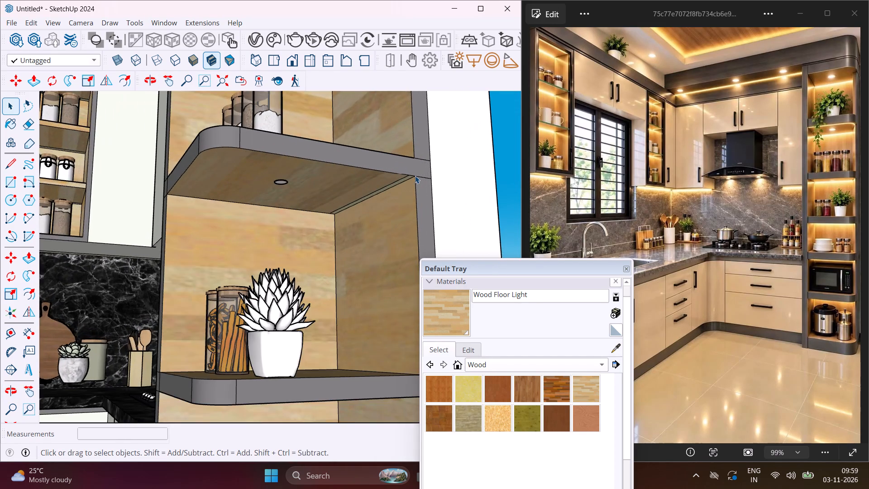
pyautogui.scroll(6, 415, 176)
pyautogui.moveTo(408, 178); pyautogui.dragTo(408, 137, button='middle')
pyautogui.scroll(1, 404, 179)
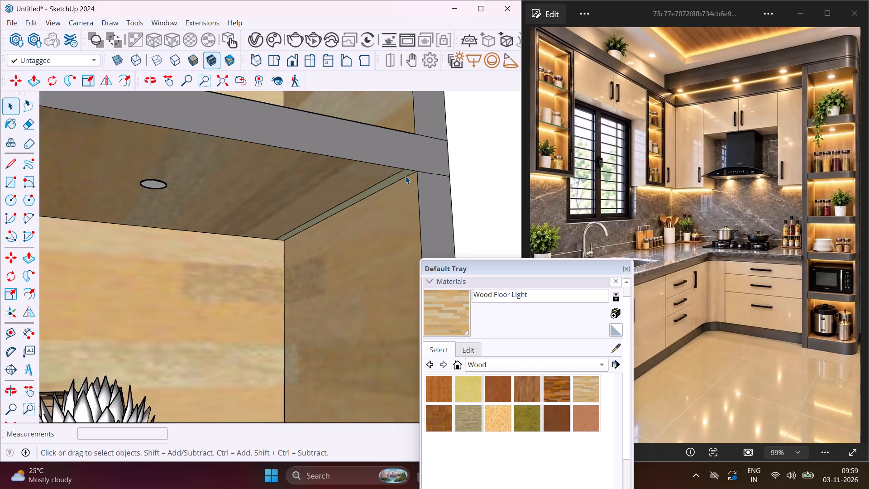
pyautogui.scroll(6, 406, 176)
pyautogui.click(406, 172)
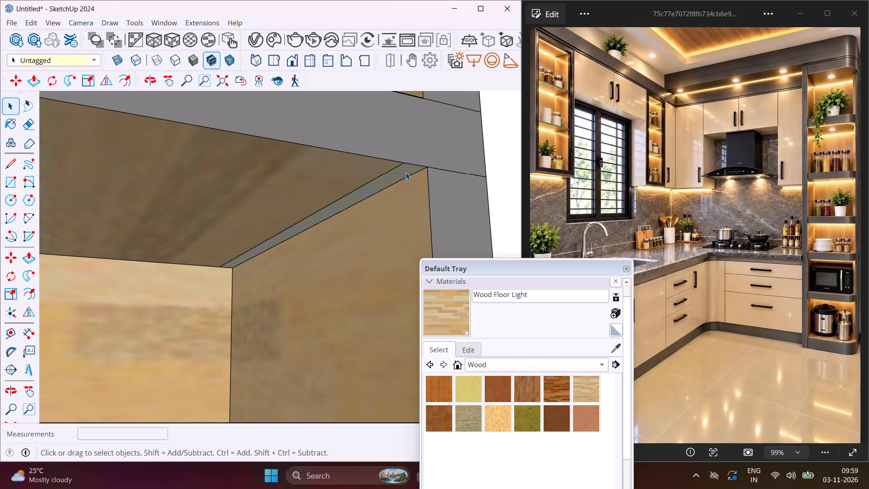
pyautogui.press('p')
pyautogui.click(406, 172)
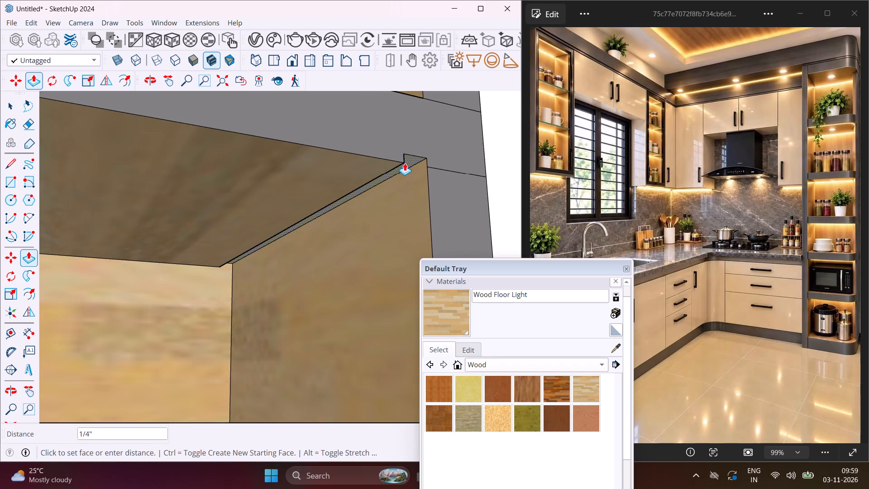
pyautogui.press('.')
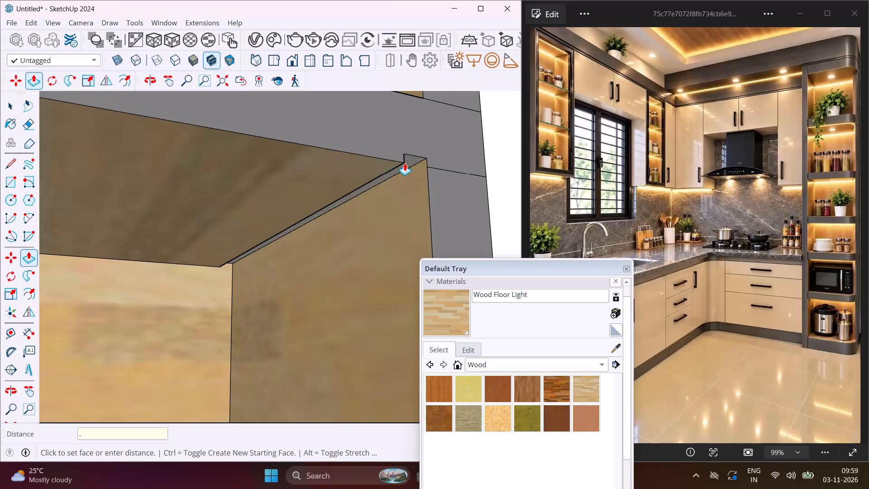
pyautogui.write('4"')
pyautogui.press('Return')
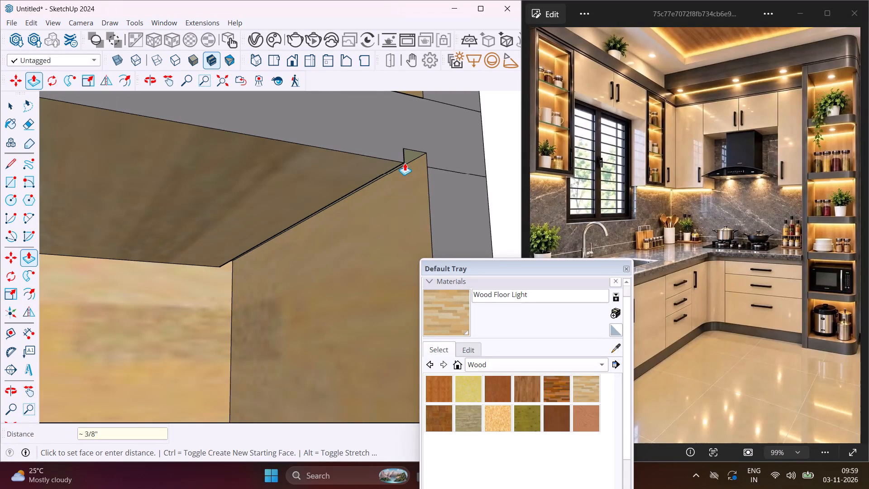
# Repeat the 0.4" push on the narrow strip along the ceiling of the tall unit's glass-jar compartment.
pyautogui.scroll(-4, 405, 163)
pyautogui.moveTo(405, 163); pyautogui.dragTo(425, 327, button='middle')
pyautogui.scroll(-5, 325, 347)
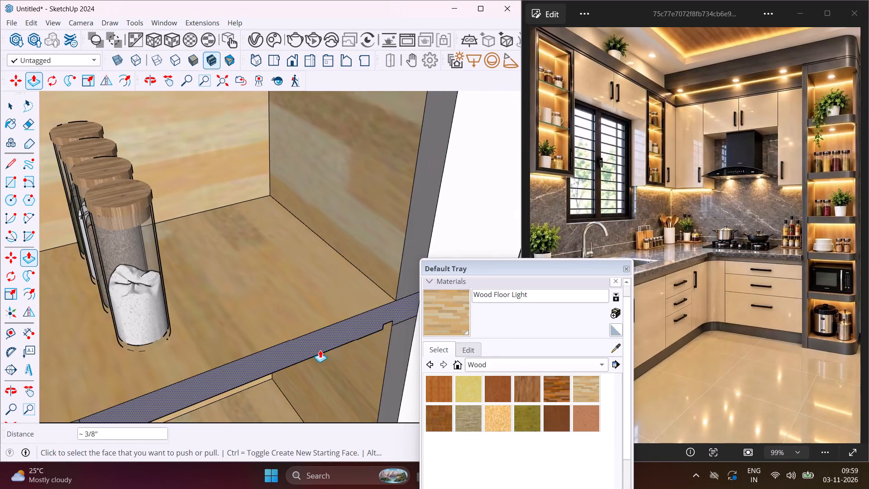
pyautogui.scroll(-10, 320, 350)
pyautogui.moveTo(318, 349); pyautogui.dragTo(324, 247, button='middle')
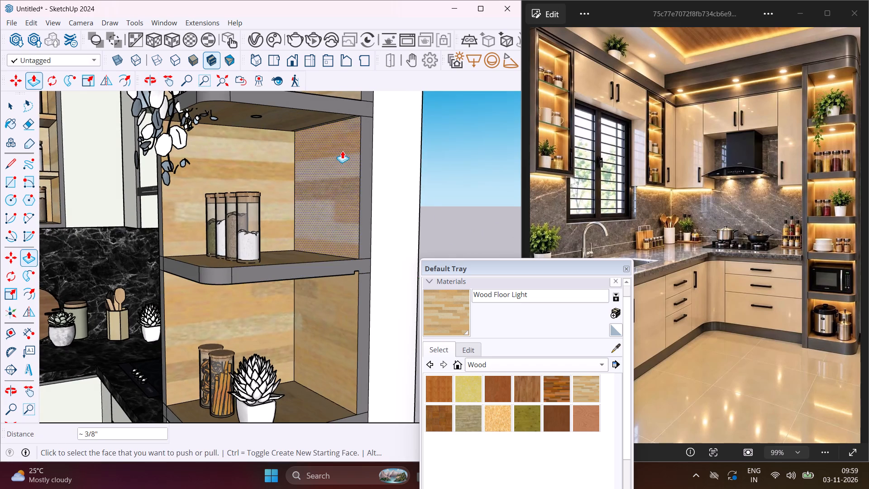
pyautogui.scroll(16, 348, 123)
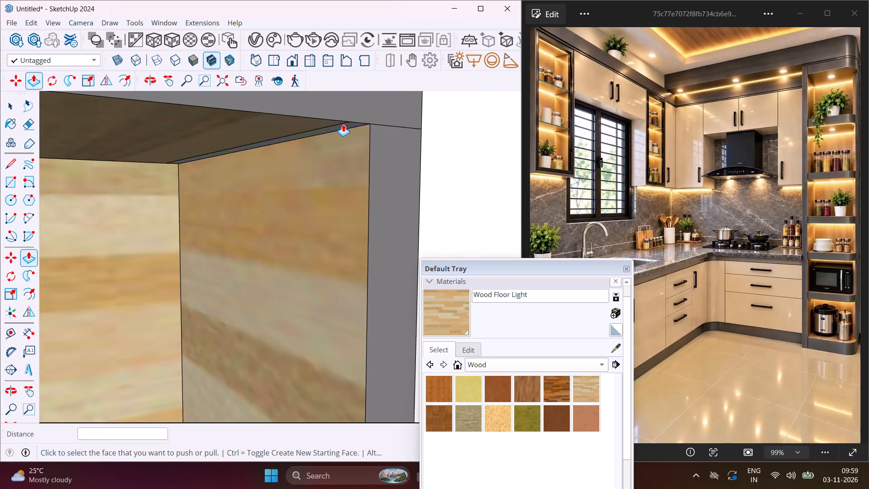
pyautogui.scroll(2, 343, 124)
pyautogui.doubleClick(343, 124)
# Repeat the 0.4" push on the narrow strip under the top panel of the tall unit's hanging-plant compartment.
pyautogui.scroll(-12, 331, 141)
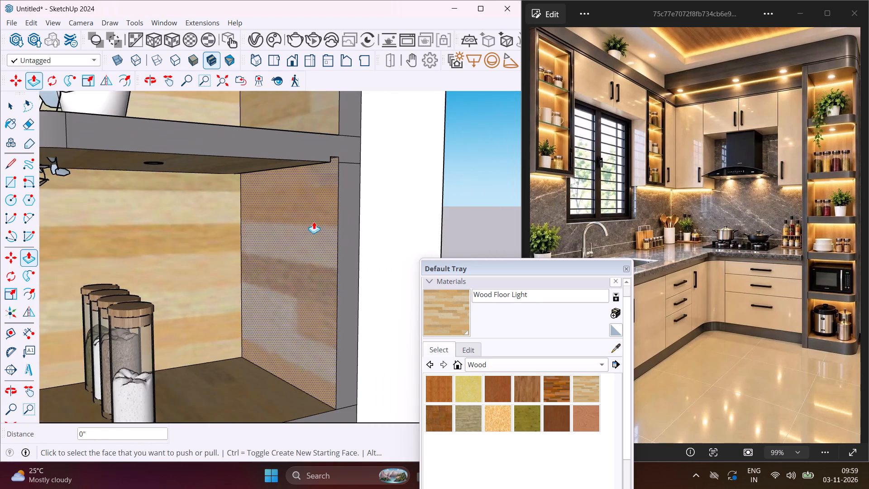
pyautogui.scroll(-12, 307, 230)
pyautogui.scroll(3, 311, 128)
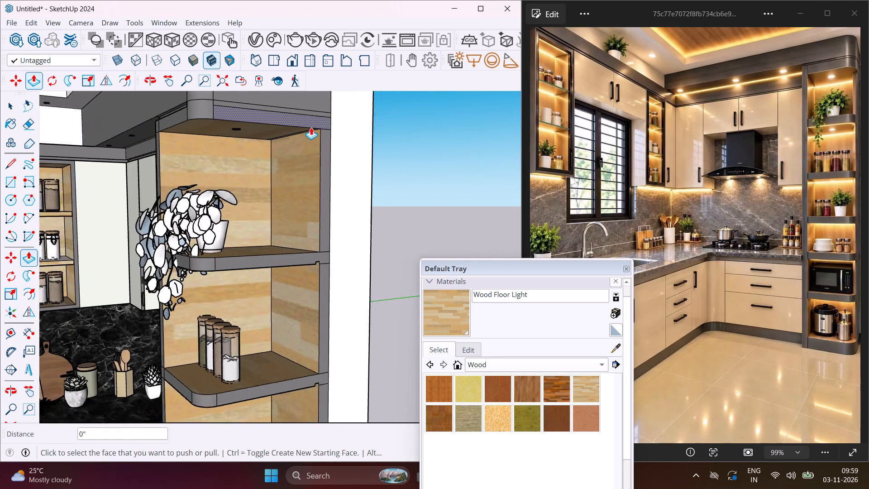
pyautogui.scroll(2, 311, 127)
pyautogui.scroll(20, 311, 127)
pyautogui.scroll(1, 311, 127)
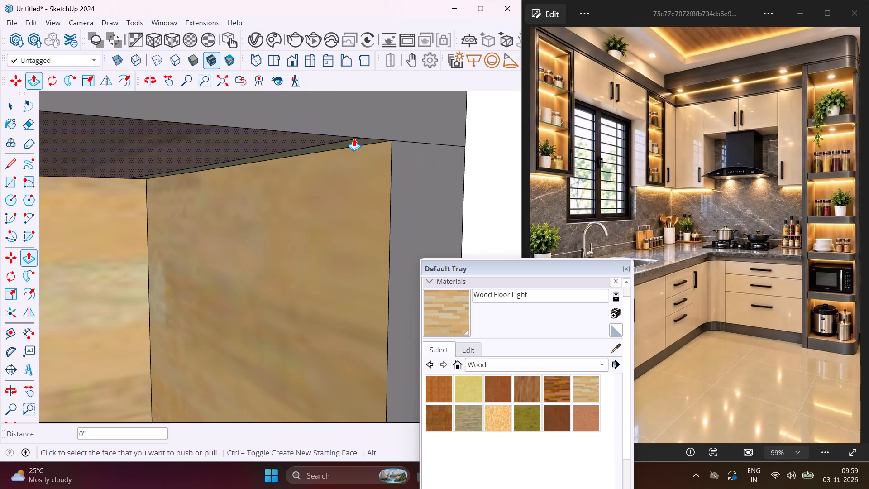
pyautogui.scroll(7, 368, 136)
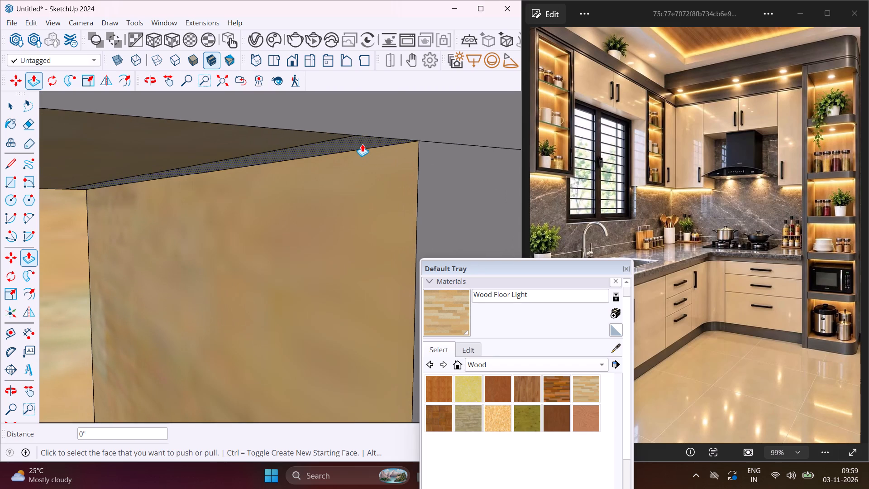
pyautogui.doubleClick(362, 144)
# Recess the narrow strip on the ceiling of the tall unit's bottom compartment by the same 0.4".
pyautogui.scroll(-14, 273, 177)
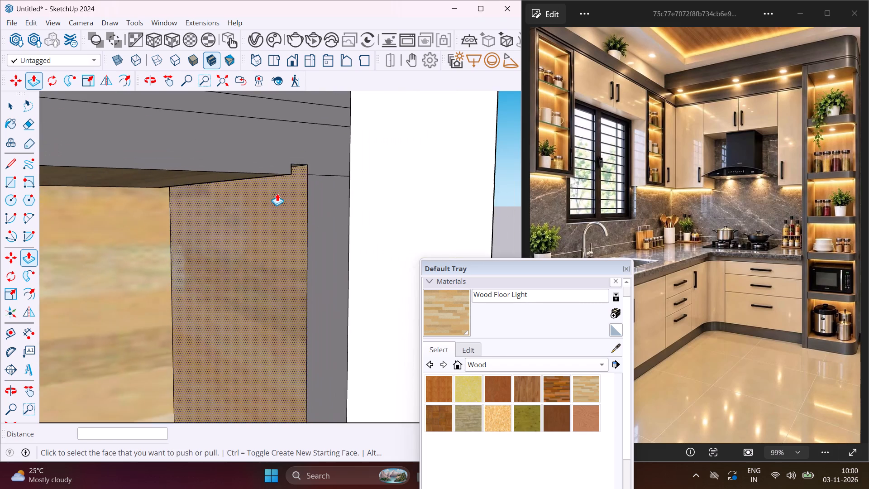
pyautogui.scroll(-16, 277, 193)
pyautogui.scroll(-5, 278, 219)
pyautogui.scroll(-4, 270, 270)
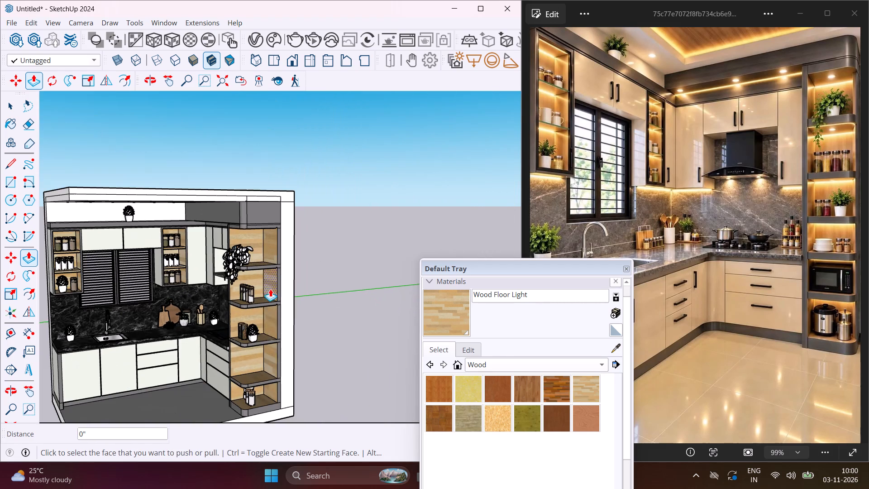
pyautogui.scroll(14, 269, 383)
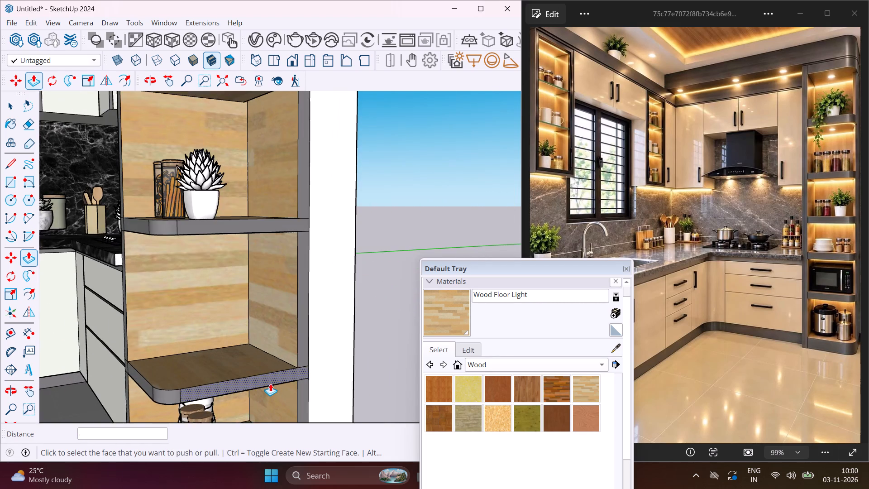
pyautogui.moveTo(270, 384); pyautogui.dragTo(280, 268, button='middle')
pyautogui.scroll(6, 293, 326)
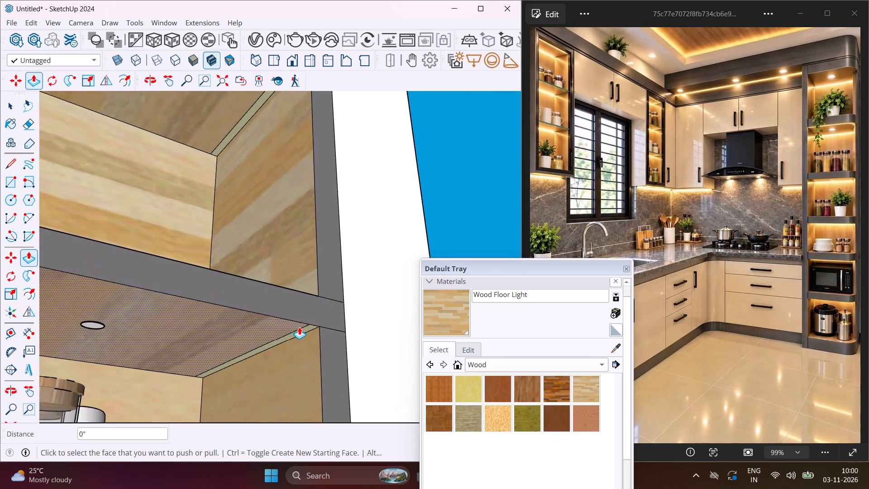
pyautogui.scroll(7, 299, 327)
pyautogui.doubleClick(310, 327)
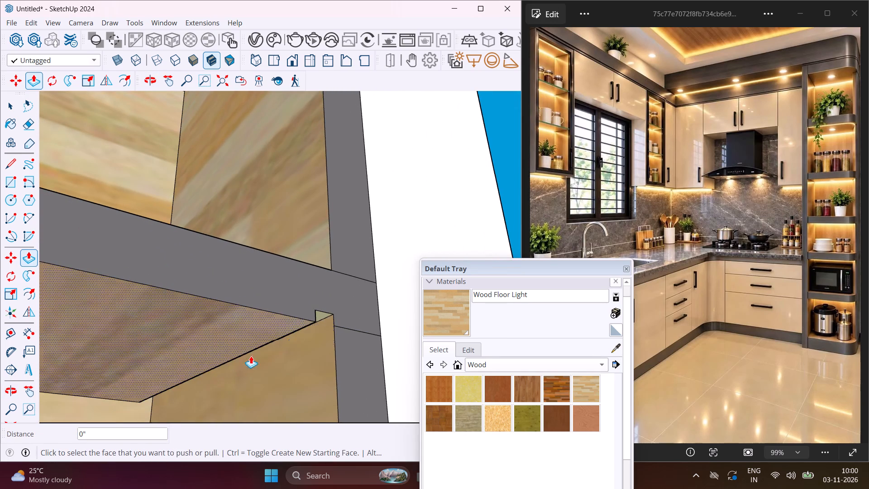
# Recess the narrow strip on the ceiling of the tall unit's empty fourth compartment by the same 0.4".
pyautogui.scroll(-10, 248, 357)
pyautogui.scroll(6, 264, 151)
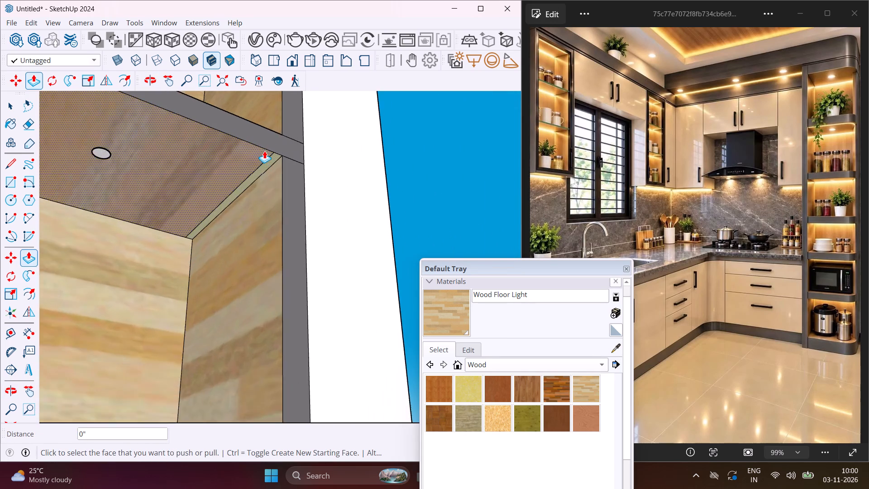
pyautogui.scroll(4, 264, 151)
pyautogui.scroll(-1, 267, 156)
pyautogui.scroll(9, 269, 159)
pyautogui.doubleClick(281, 166)
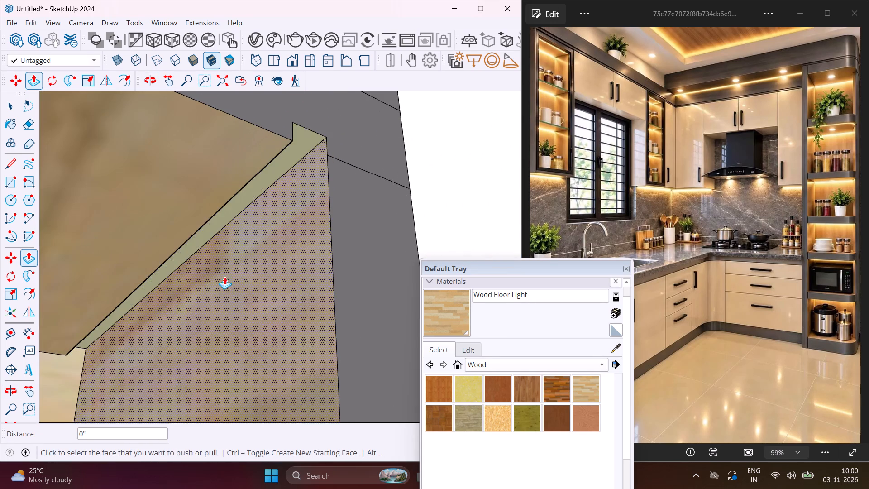
# Recess the rear strip beneath the tall wall cabinet between the hood and shelf unit by the same 0.4".
pyautogui.scroll(-18, 216, 301)
pyautogui.scroll(-6, 229, 333)
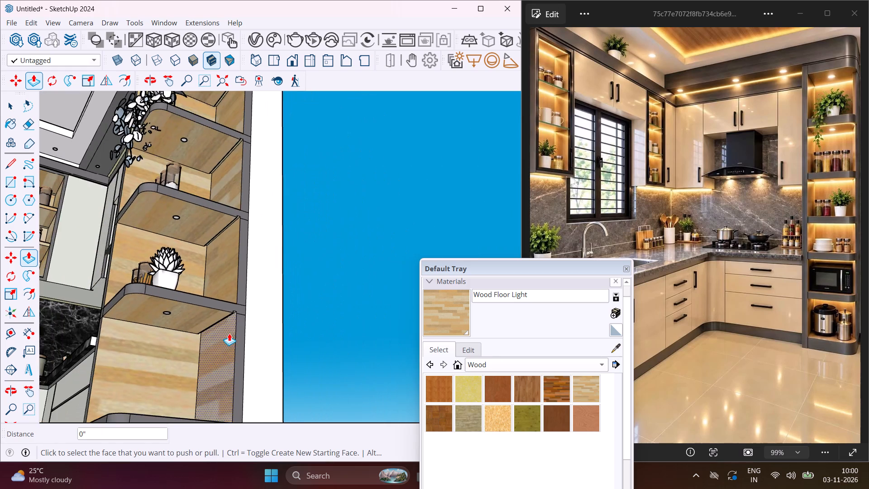
pyautogui.scroll(-6, 229, 333)
pyautogui.moveTo(118, 361); pyautogui.dragTo(168, 378, button='middle')
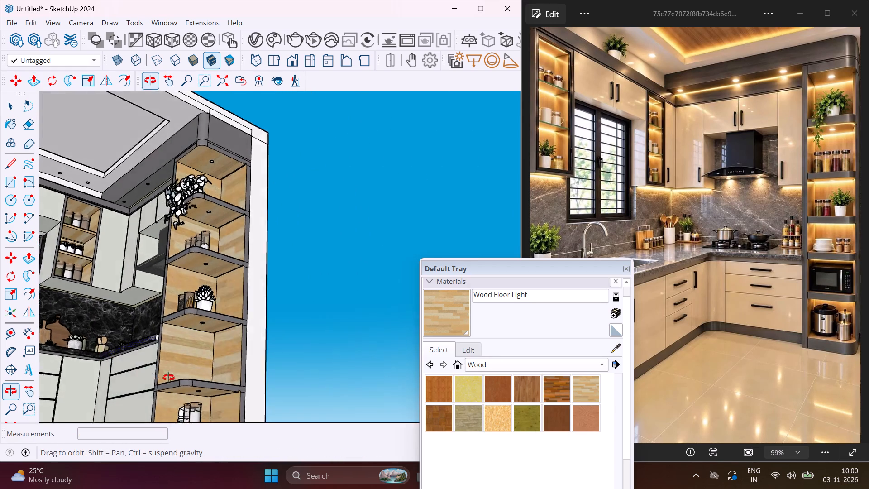
pyautogui.moveTo(168, 378); pyautogui.dragTo(325, 430, button='middle')
pyautogui.scroll(5, 229, 264)
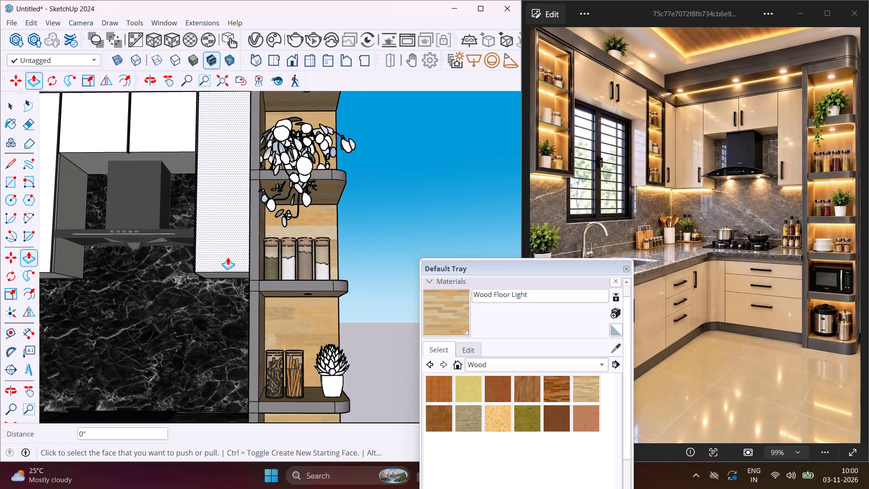
pyautogui.scroll(11, 228, 257)
pyautogui.moveTo(223, 318); pyautogui.dragTo(276, 208, button='middle')
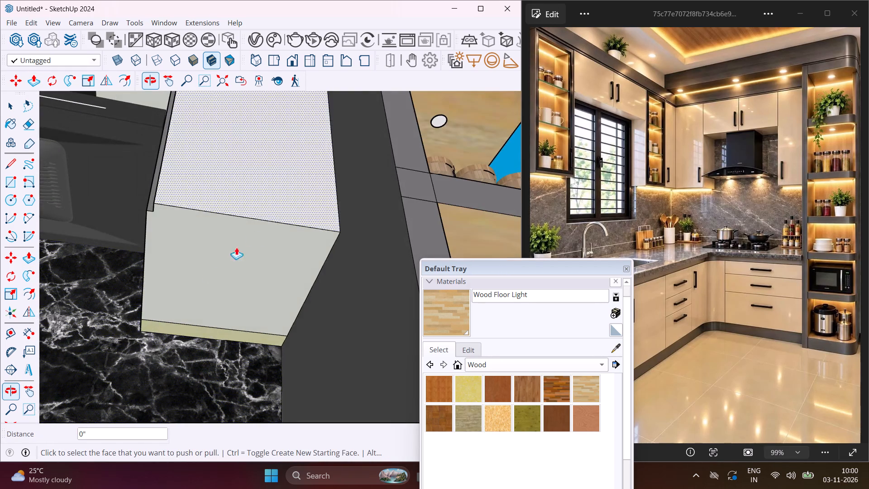
pyautogui.scroll(5, 145, 334)
pyautogui.doubleClick(153, 320)
# Recess the long strip on the underside of the dark ceiling bulkhead above the hood cabinets by the same 0.4".
pyautogui.scroll(-3, 131, 353)
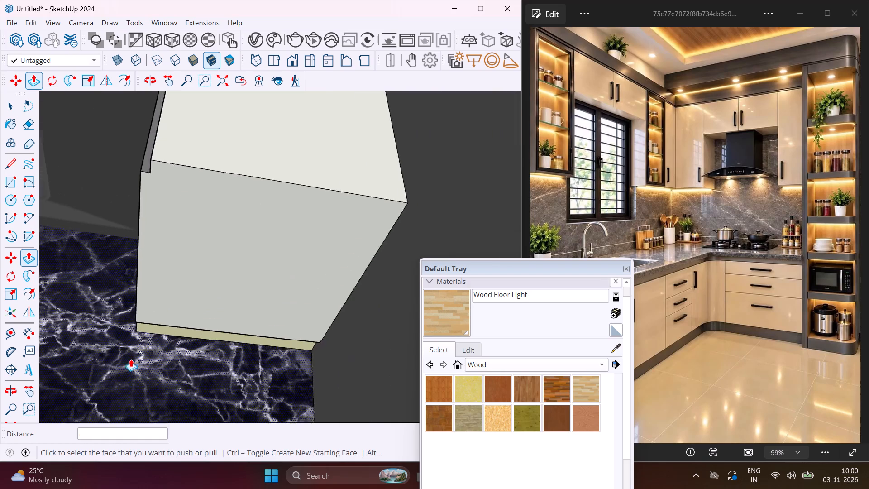
pyautogui.scroll(-20, 131, 359)
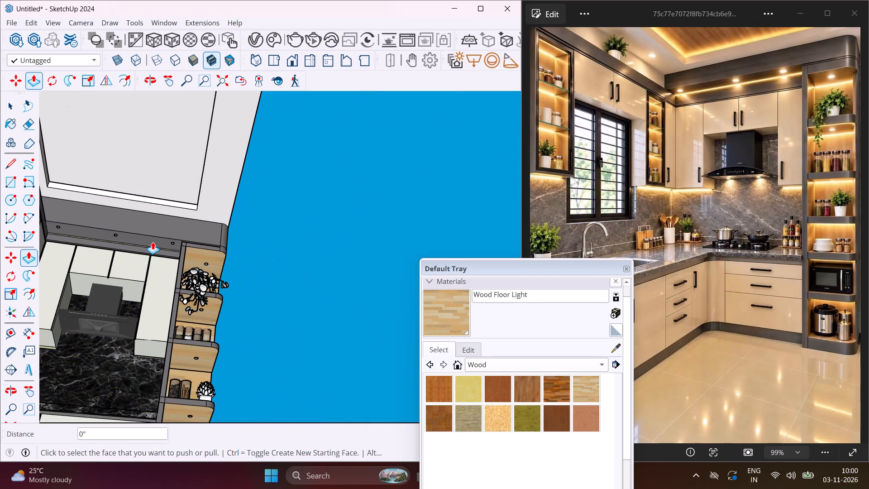
pyautogui.scroll(11, 155, 239)
pyautogui.scroll(14, 181, 254)
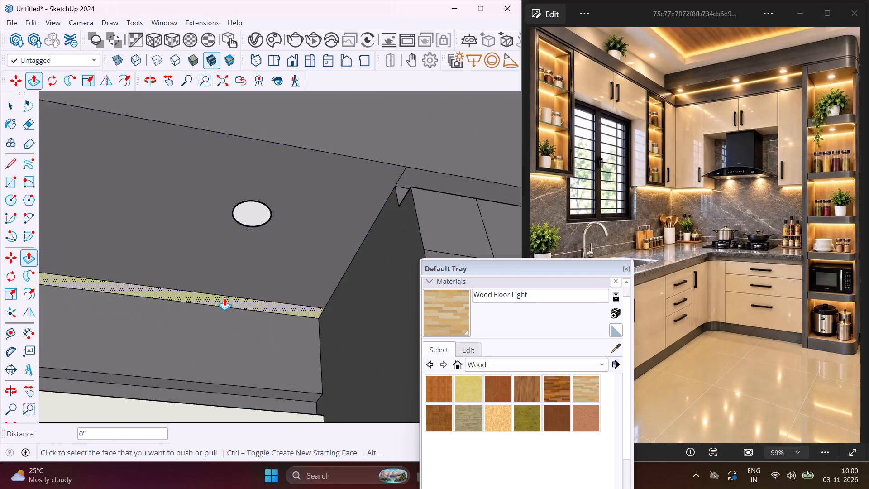
pyautogui.scroll(8, 224, 298)
pyautogui.doubleClick(230, 301)
# Recess the wall-side strip beneath the window-wall corner cabinet by the same 0.4".
pyautogui.scroll(-6, 190, 323)
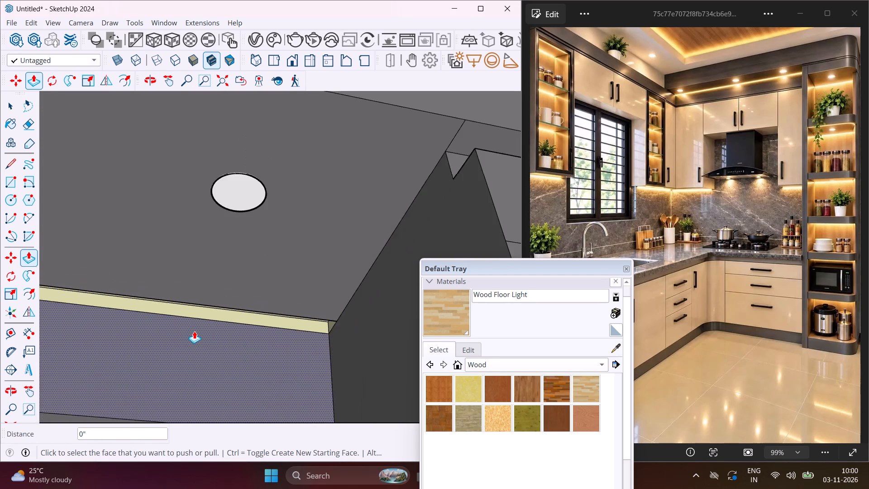
pyautogui.scroll(-16, 194, 331)
pyautogui.scroll(-6, 237, 246)
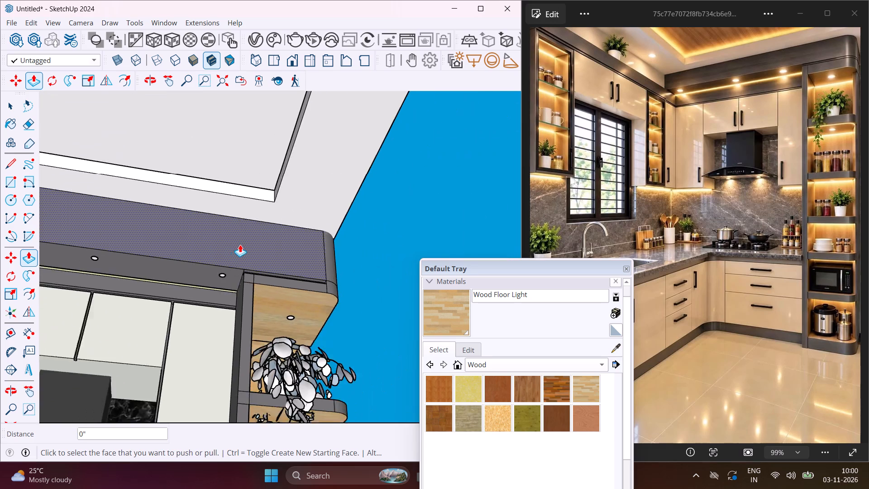
pyautogui.scroll(-5, 240, 233)
pyautogui.moveTo(179, 276); pyautogui.dragTo(86, 378, button='middle')
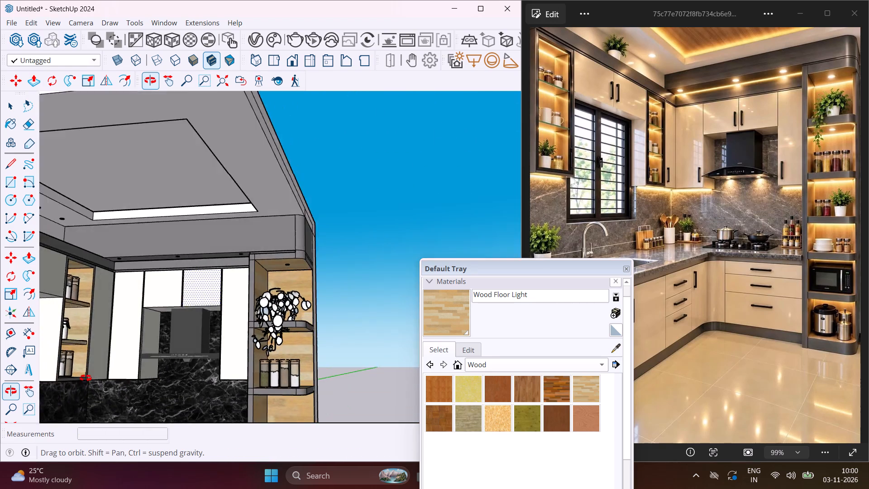
pyautogui.moveTo(86, 378); pyautogui.dragTo(69, 399, button='middle')
pyautogui.scroll(7, 58, 382)
pyautogui.moveTo(62, 379); pyautogui.dragTo(181, 317, button='middle')
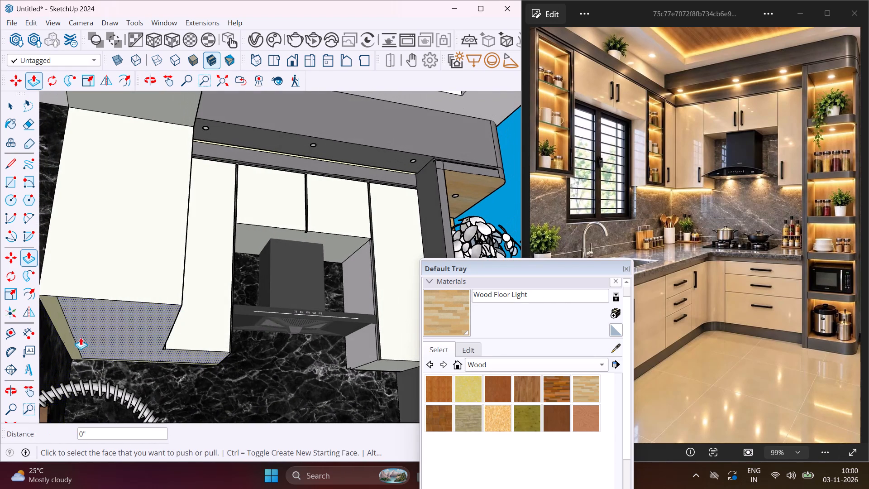
pyautogui.scroll(5, 53, 321)
pyautogui.doubleClick(57, 319)
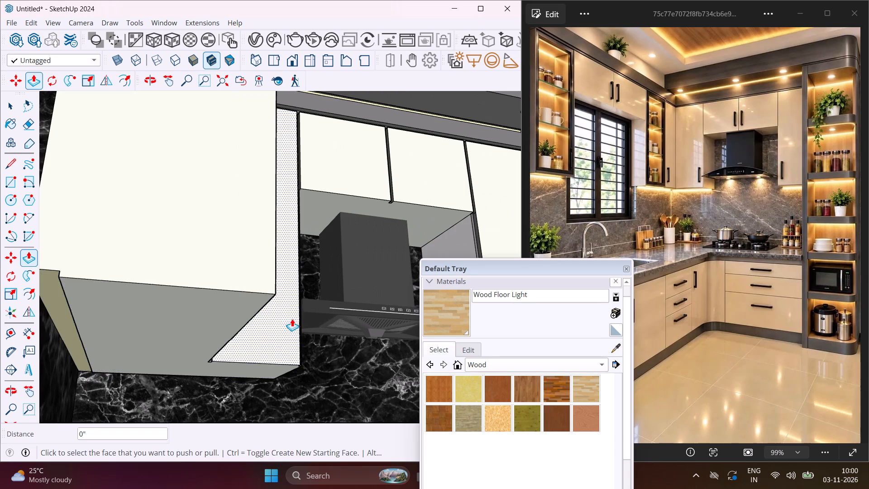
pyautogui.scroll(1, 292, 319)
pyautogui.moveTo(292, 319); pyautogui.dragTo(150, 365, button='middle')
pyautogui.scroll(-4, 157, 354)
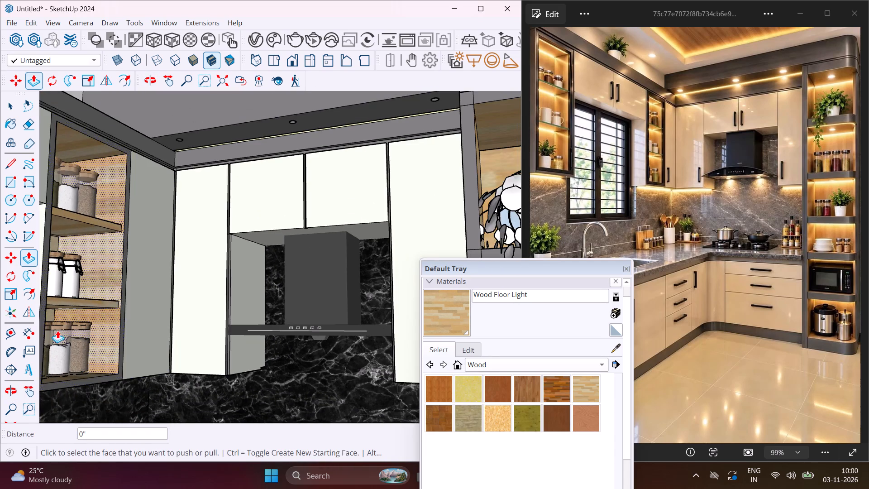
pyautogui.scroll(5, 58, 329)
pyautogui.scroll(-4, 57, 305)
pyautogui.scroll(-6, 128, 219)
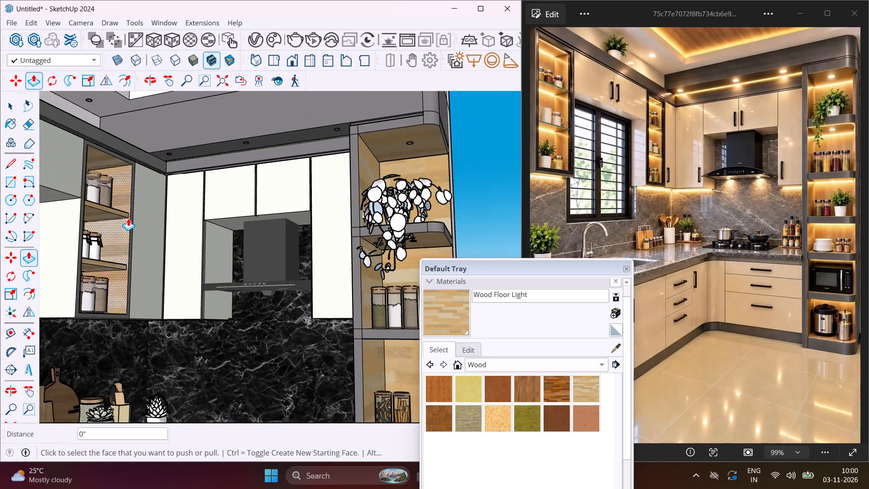
# Recess the rear ceiling strip in the top compartment of the open shelf cabinet between window and corner by the same 0.4".
pyautogui.scroll(-5, 128, 218)
pyautogui.moveTo(125, 221); pyautogui.dragTo(2, 253, button='middle')
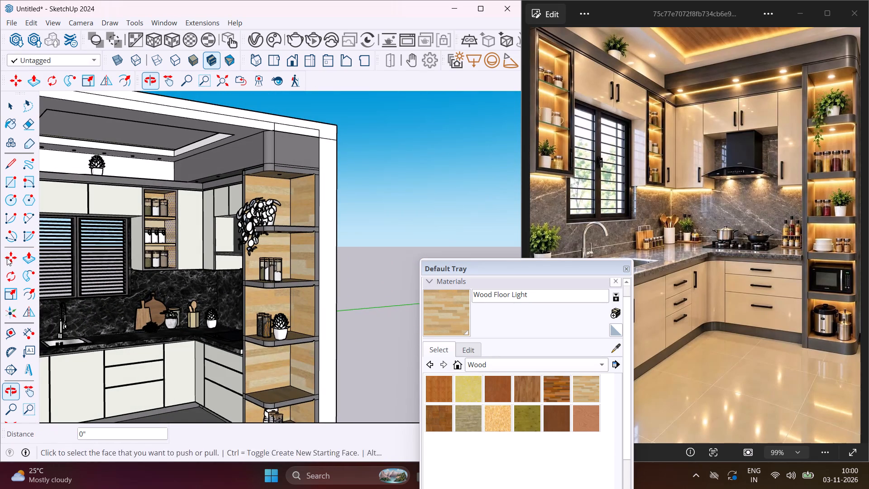
pyautogui.scroll(19, 155, 199)
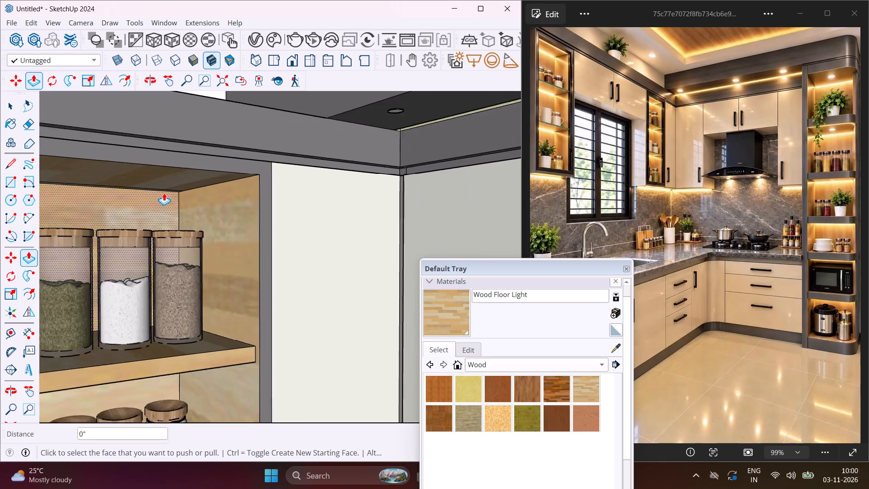
pyautogui.scroll(8, 164, 193)
pyautogui.moveTo(164, 193); pyautogui.dragTo(180, 170, button='middle')
pyautogui.scroll(3, 180, 170)
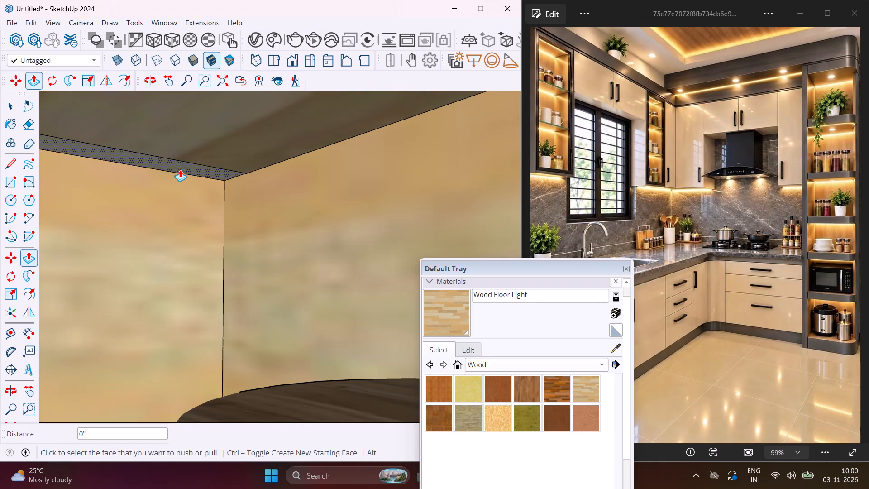
pyautogui.doubleClick(180, 168)
# Recess the rear strip under that open cabinet's upper shelf, above the white jars, by the same 0.4".
pyautogui.scroll(-9, 154, 198)
pyautogui.scroll(1, 154, 211)
pyautogui.scroll(-1, 154, 212)
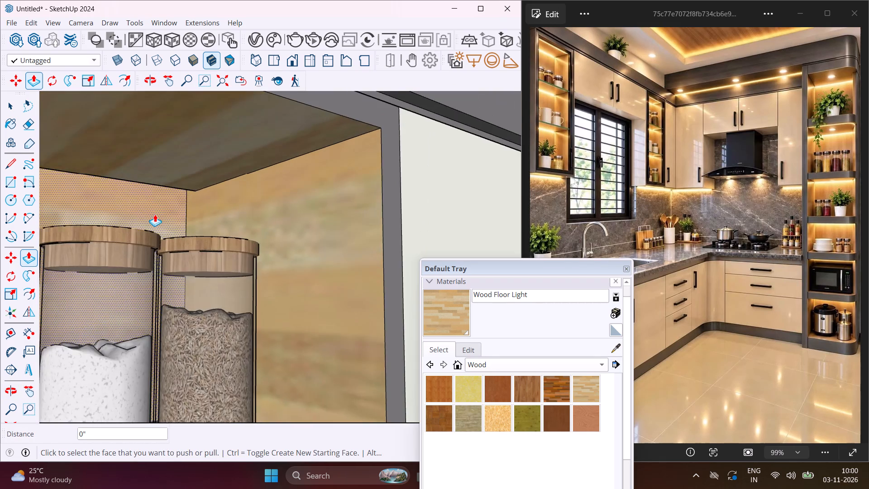
pyautogui.scroll(-10, 155, 214)
pyautogui.scroll(10, 134, 318)
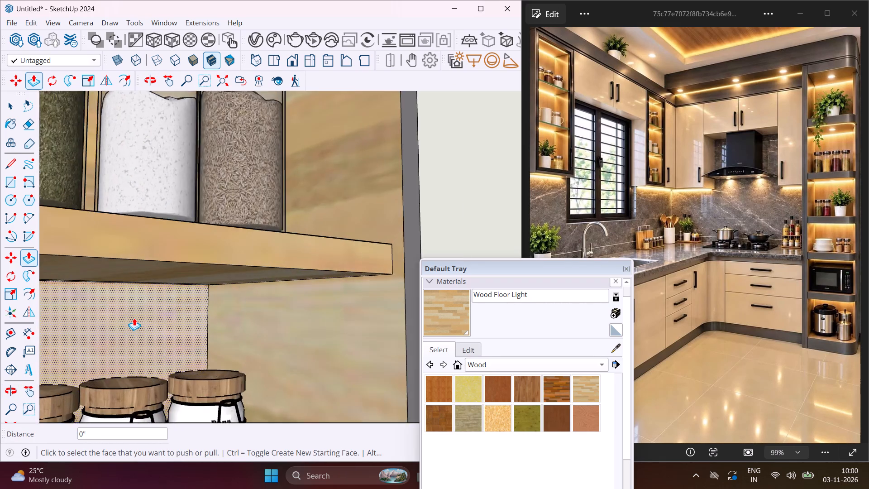
pyautogui.scroll(10, 134, 318)
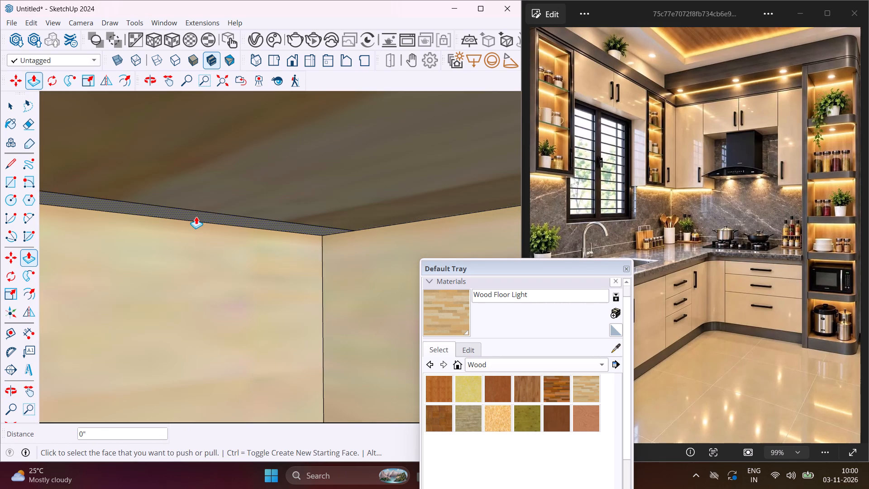
pyautogui.doubleClick(196, 216)
# Recess the rear strip under the same open cabinet's lower shelf, above the bottom row of jars, by the same 0.4".
pyautogui.scroll(-10, 158, 244)
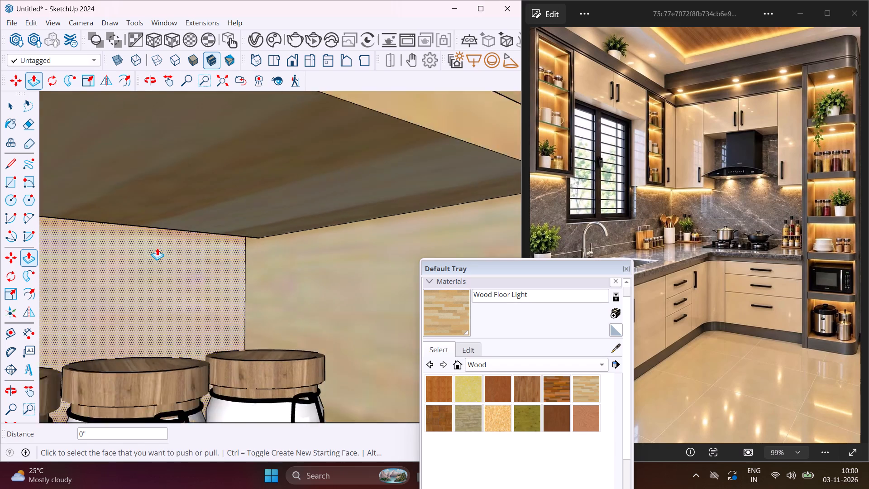
pyautogui.scroll(-14, 157, 248)
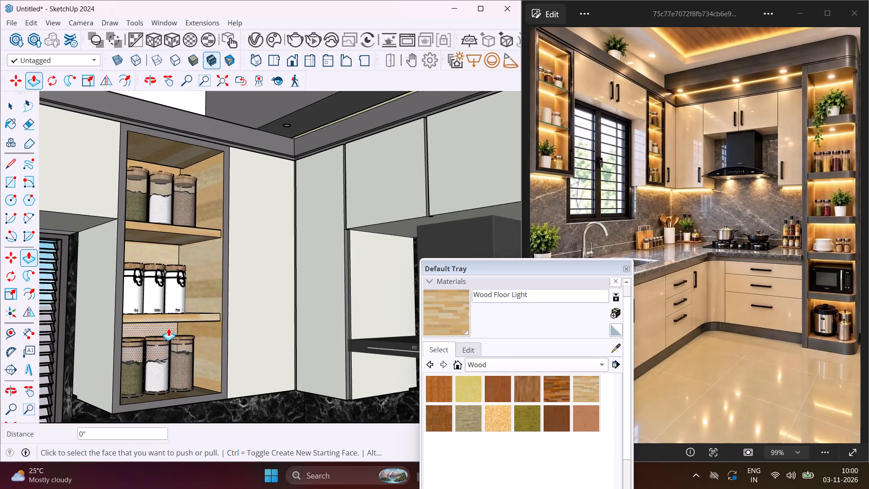
pyautogui.scroll(19, 168, 328)
pyautogui.moveTo(167, 325); pyautogui.dragTo(181, 311, button='middle')
pyautogui.scroll(4, 187, 280)
pyautogui.doubleClick(191, 265)
# Recess the wall-side strip beneath the end wall cabinet on the far side of the window by the same 0.4".
pyautogui.scroll(-9, 177, 294)
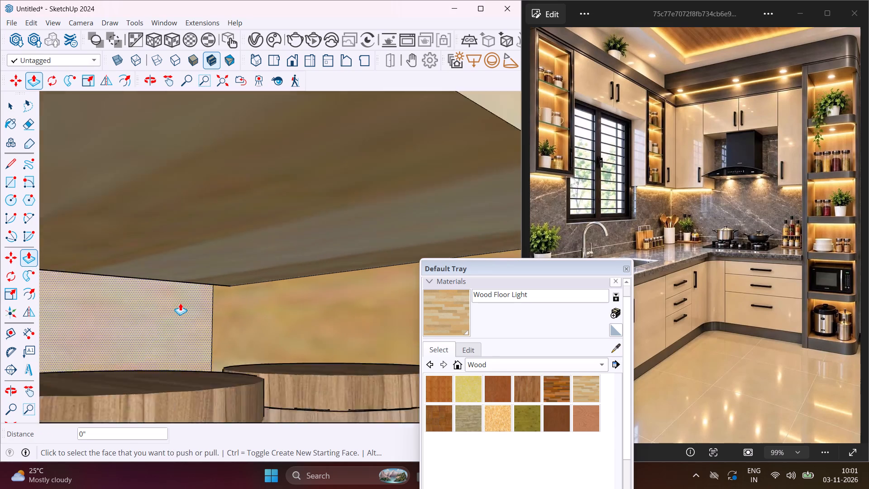
pyautogui.scroll(-18, 180, 303)
pyautogui.scroll(-5, 182, 305)
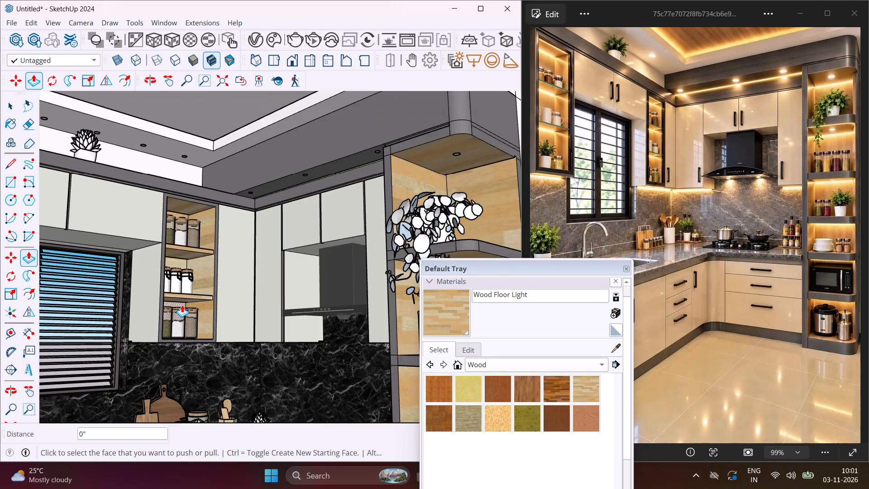
pyautogui.scroll(-4, 182, 305)
pyautogui.moveTo(161, 296); pyautogui.dragTo(230, 296, button='middle')
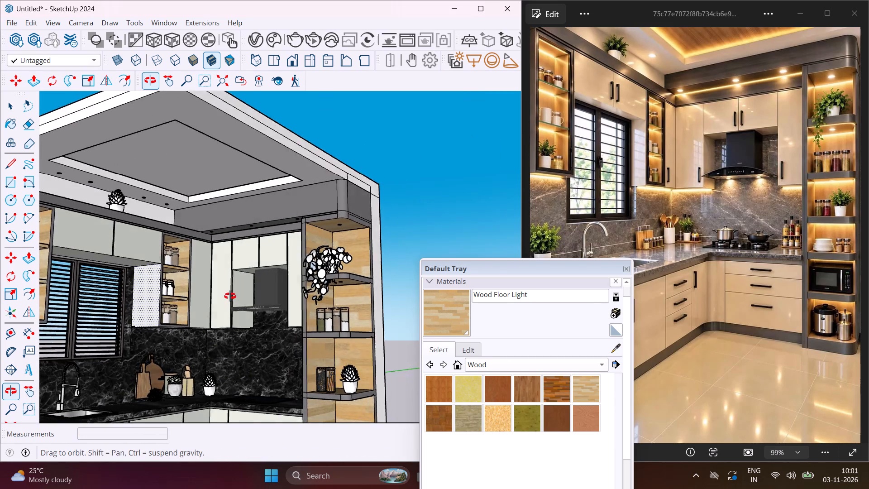
pyautogui.moveTo(230, 296); pyautogui.dragTo(265, 303, button='middle')
pyautogui.scroll(-5, 266, 287)
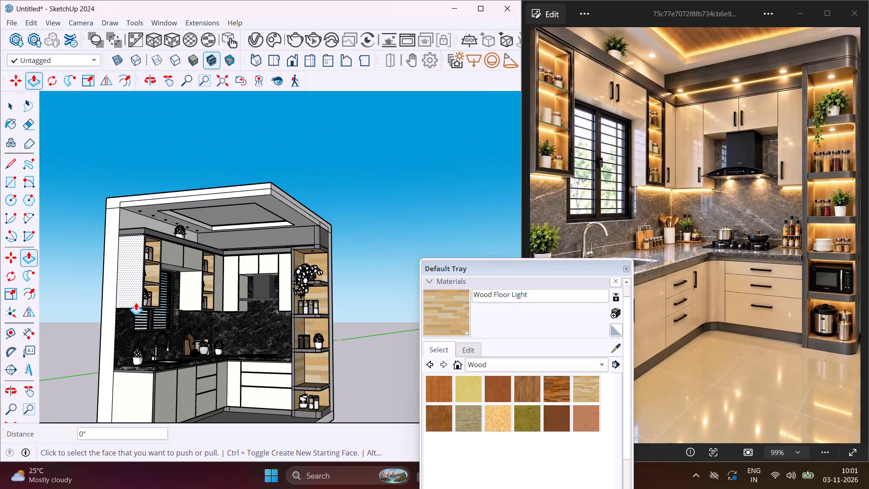
pyautogui.scroll(14, 136, 302)
pyautogui.moveTo(118, 315); pyautogui.dragTo(108, 246, button='middle')
pyautogui.scroll(7, 86, 255)
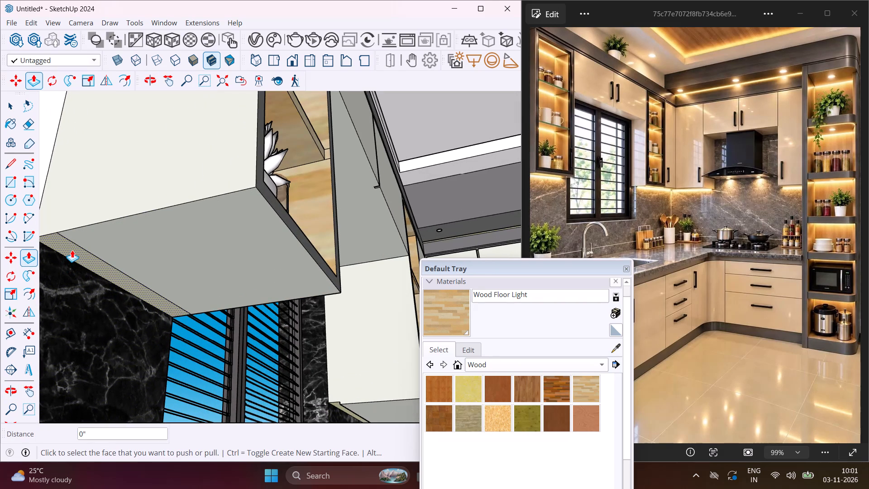
pyautogui.doubleClick(72, 250)
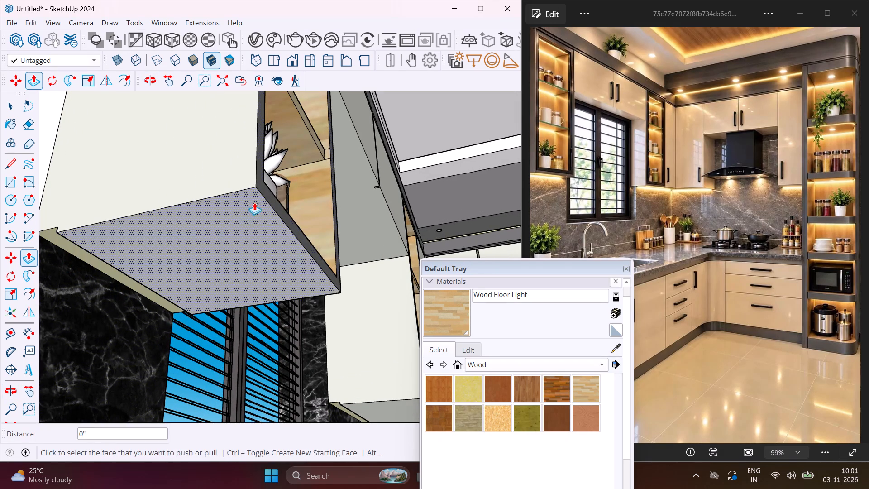
# Recess the rear strip under the end open cabinet's lower shelf, above the succulent and jar, by the same 0.4".
pyautogui.moveTo(301, 166); pyautogui.dragTo(174, 248, button='middle')
pyautogui.scroll(1, 105, 265)
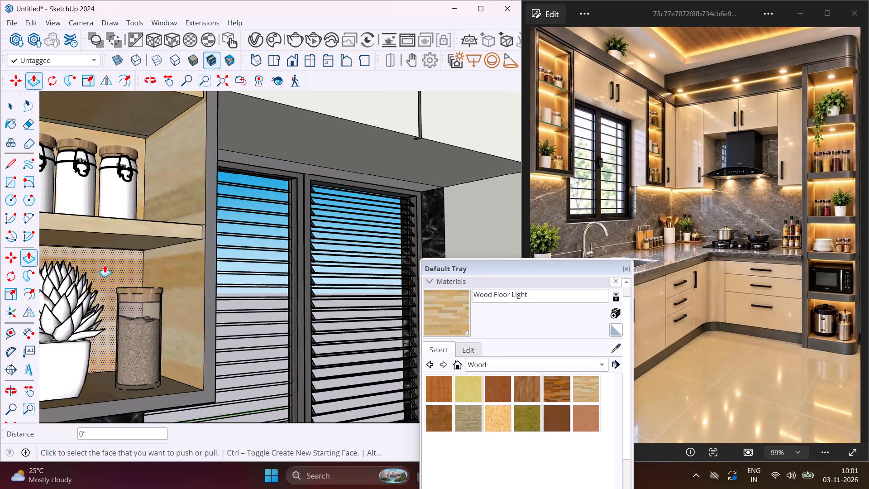
pyautogui.scroll(7, 105, 265)
pyautogui.moveTo(110, 251); pyautogui.dragTo(135, 227, button='middle')
pyautogui.scroll(2, 124, 242)
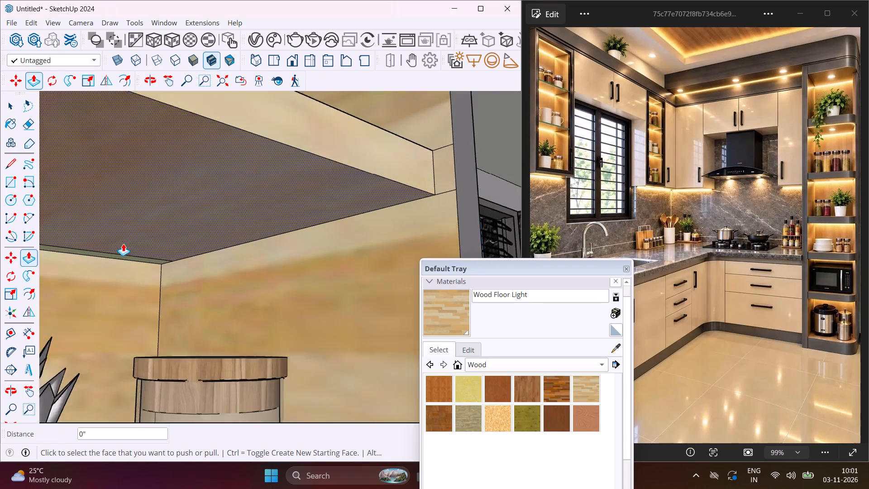
pyautogui.scroll(7, 123, 244)
pyautogui.doubleClick(111, 259)
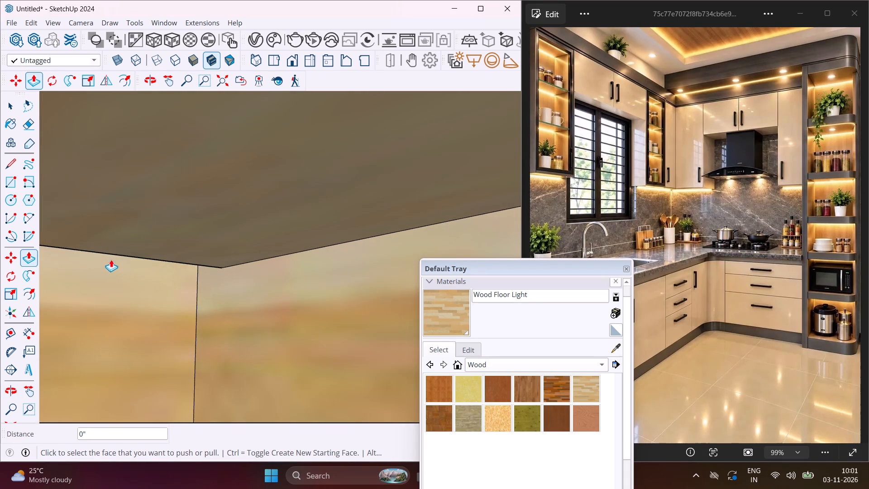
# Recess the rear strip under the end open cabinet's upper shelf, above the white labelled jars, by the same 0.4".
pyautogui.scroll(-17, 95, 285)
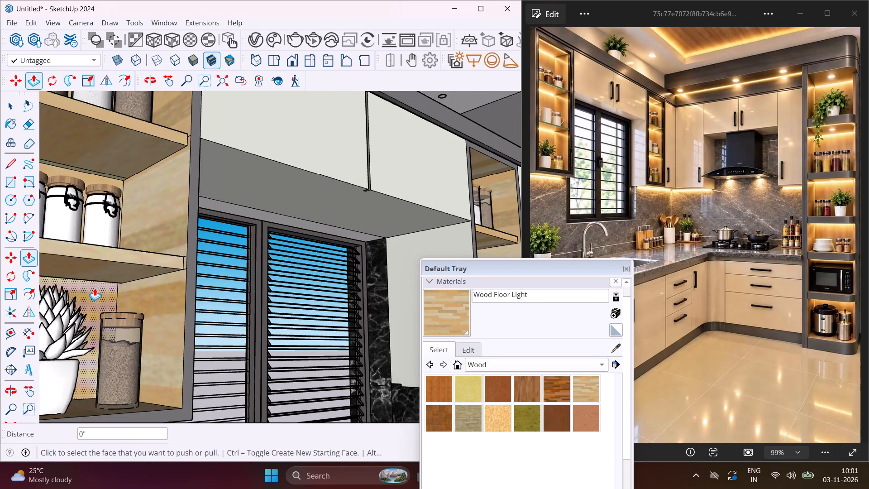
pyautogui.scroll(-2, 95, 288)
pyautogui.scroll(14, 83, 173)
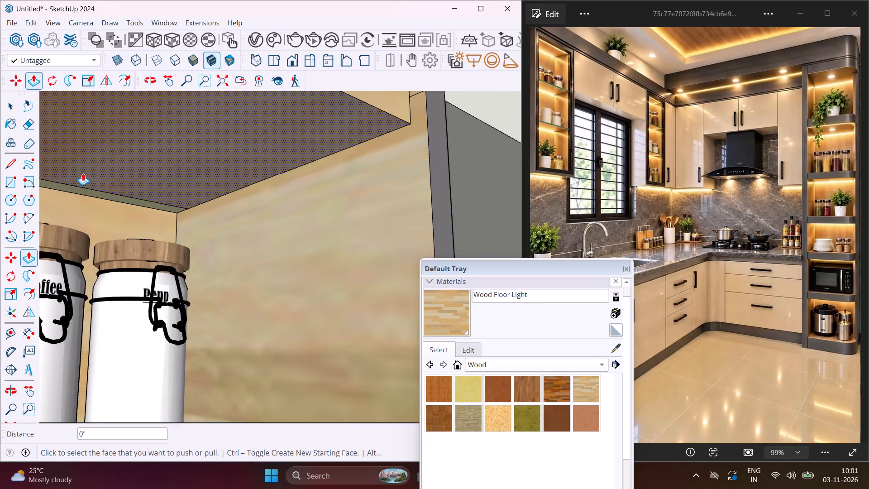
pyautogui.scroll(7, 83, 173)
pyautogui.doubleClick(94, 210)
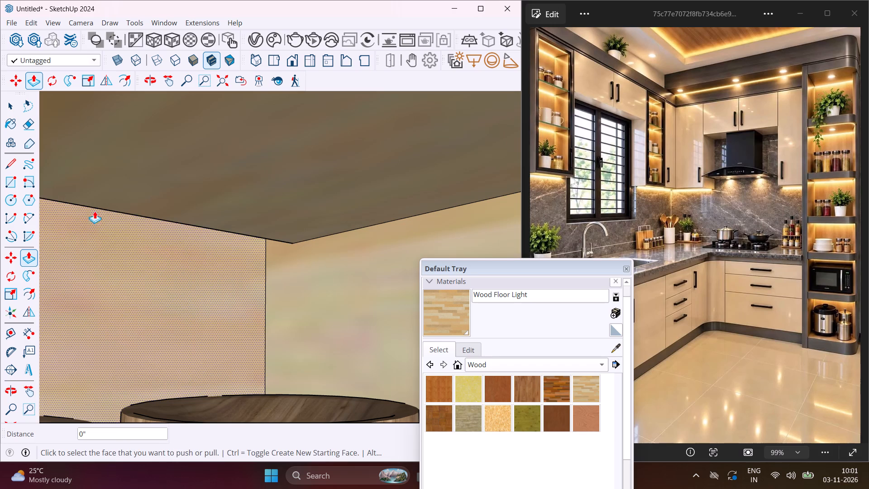
# Recess the rear ceiling strip in the end open cabinet's top compartment by the same 0.4".
pyautogui.scroll(-8, 101, 213)
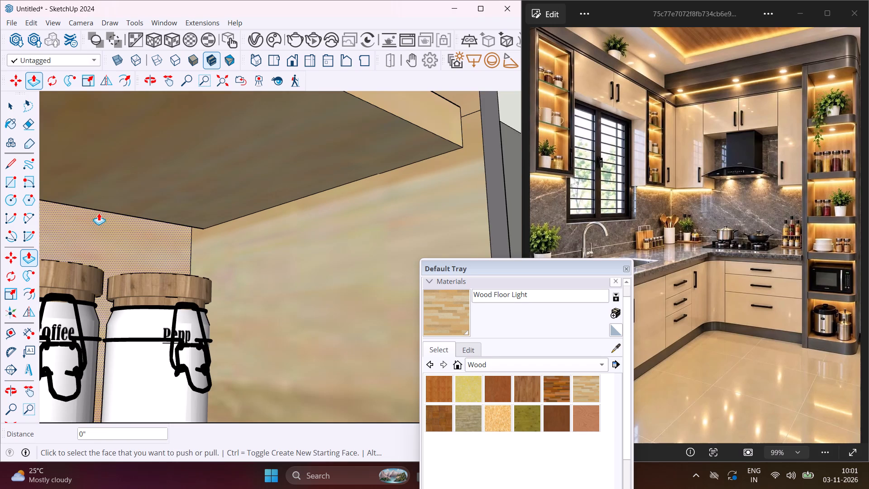
pyautogui.scroll(-16, 99, 213)
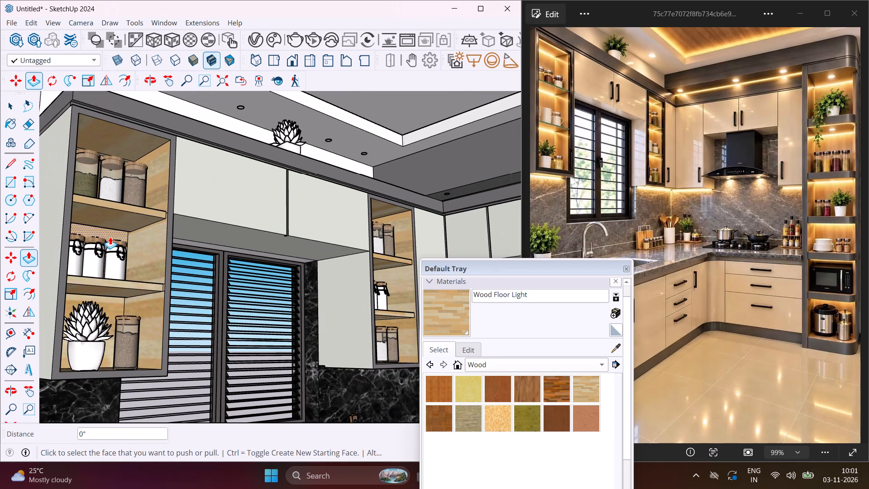
pyautogui.moveTo(122, 146); pyautogui.dragTo(113, 187, button='middle')
pyautogui.scroll(6, 112, 184)
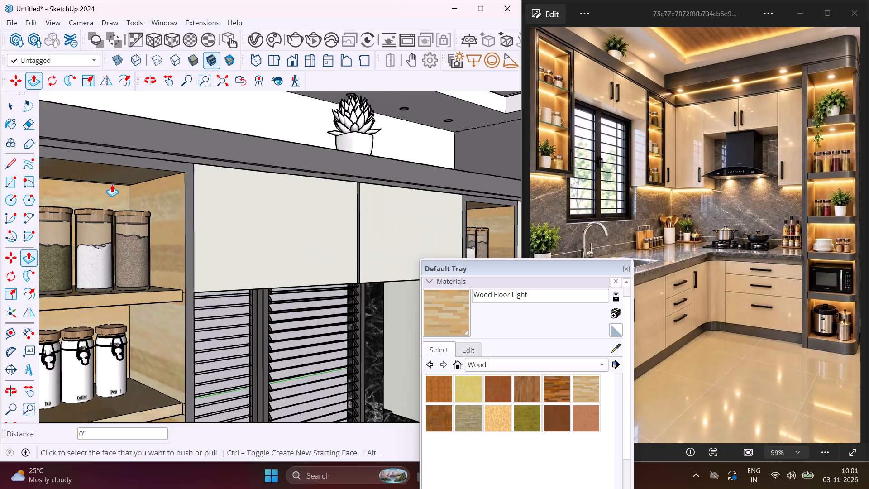
pyautogui.scroll(17, 112, 184)
pyautogui.moveTo(112, 184); pyautogui.dragTo(118, 183, button='middle')
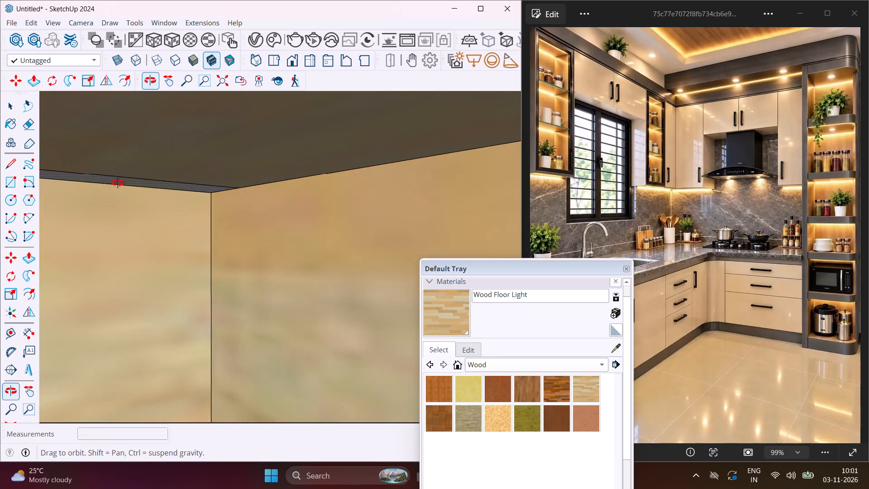
pyautogui.moveTo(118, 183); pyautogui.dragTo(137, 170, button='middle')
pyautogui.doubleClick(141, 172)
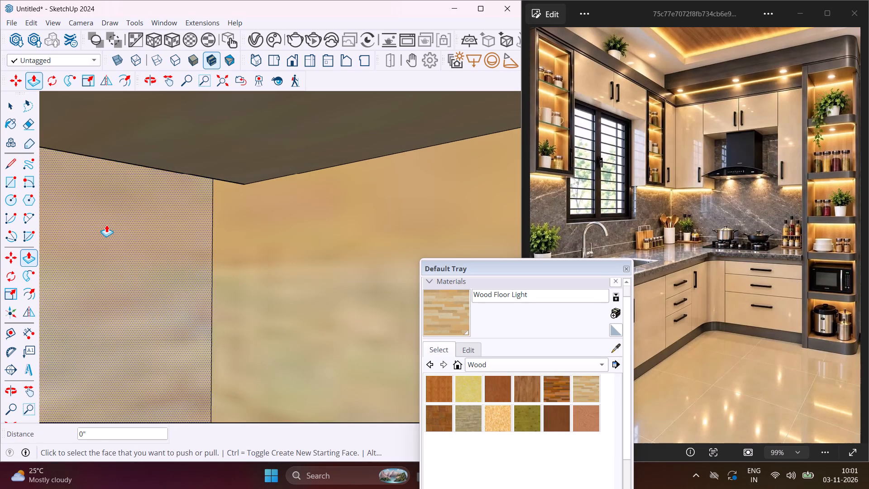
# Paint the top face of the ledge above the window-wall cabinets with the dark grey Color M06.
pyautogui.scroll(-16, 106, 225)
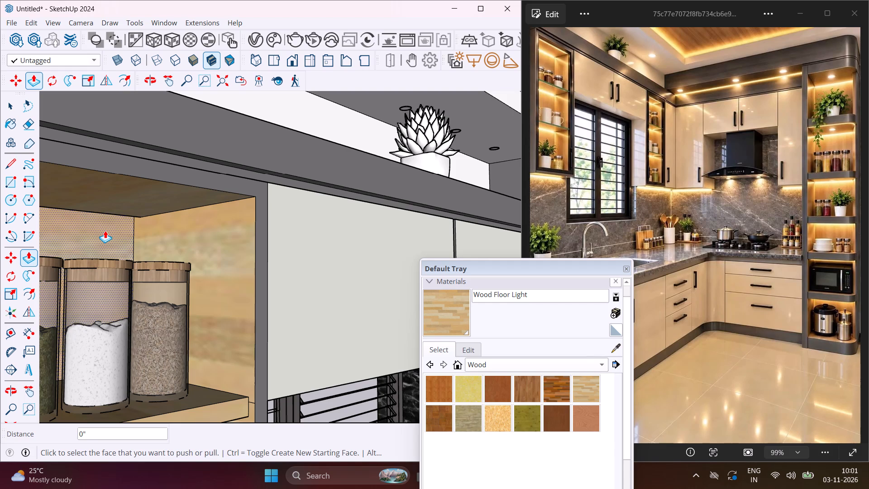
pyautogui.scroll(-5, 105, 230)
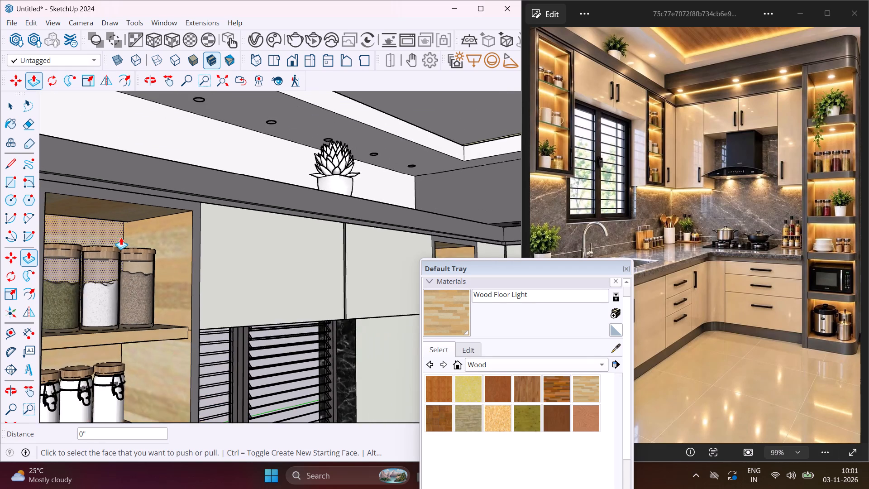
pyautogui.scroll(-5, 122, 237)
pyautogui.scroll(-9, 170, 221)
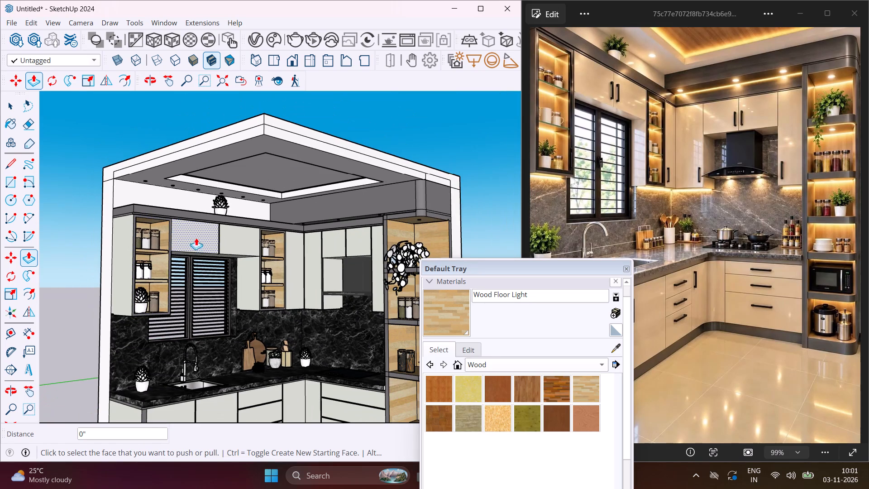
pyautogui.press('Escape')
pyautogui.press('space')
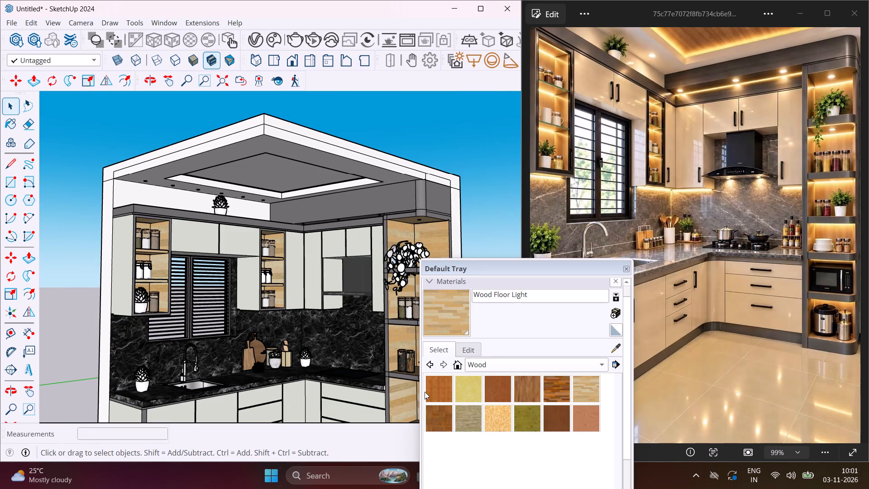
pyautogui.click(511, 369)
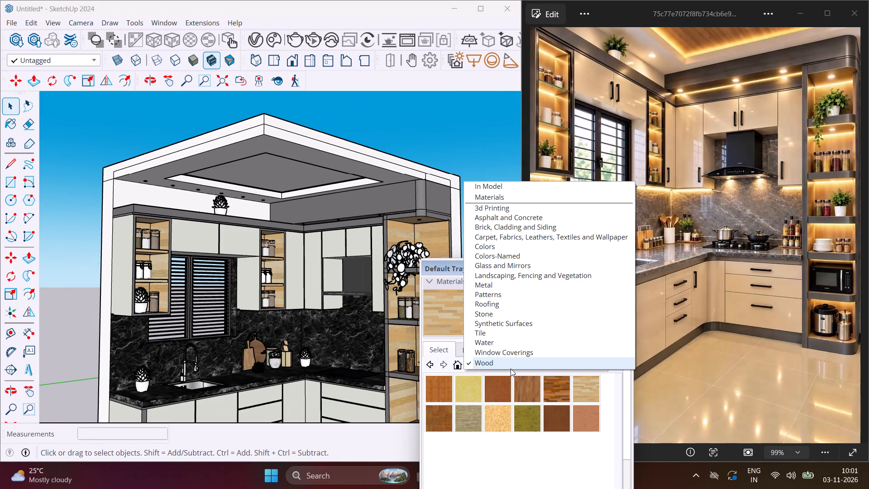
pyautogui.click(516, 248)
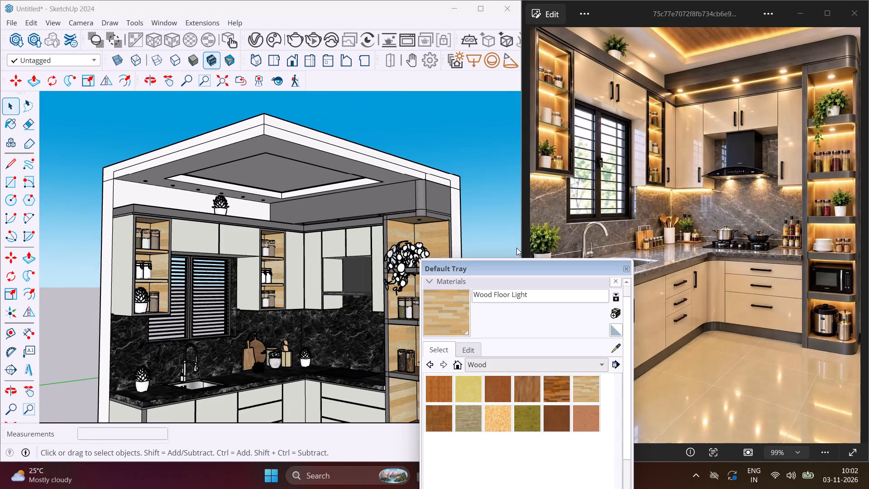
pyautogui.scroll(-6, 482, 439)
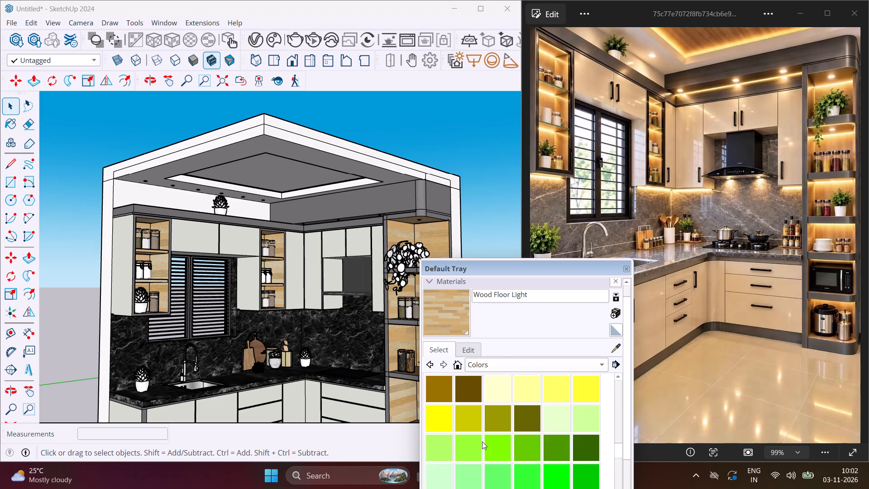
pyautogui.scroll(-11, 482, 441)
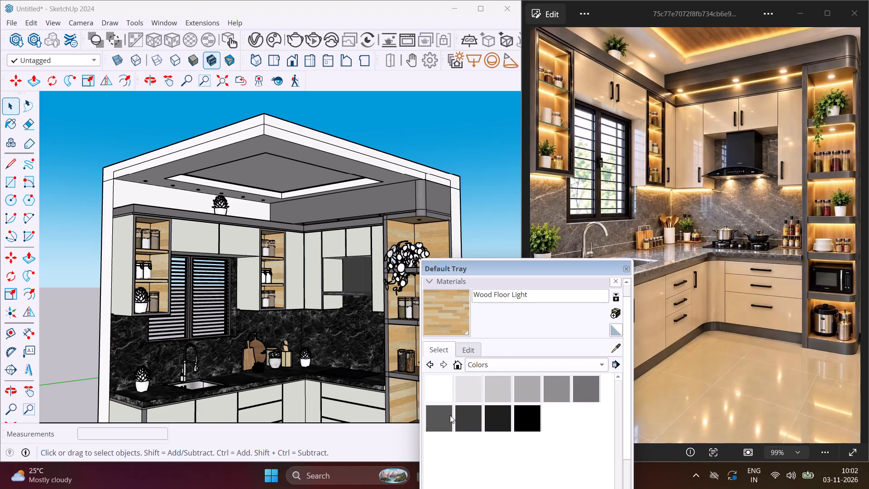
pyautogui.click(446, 415)
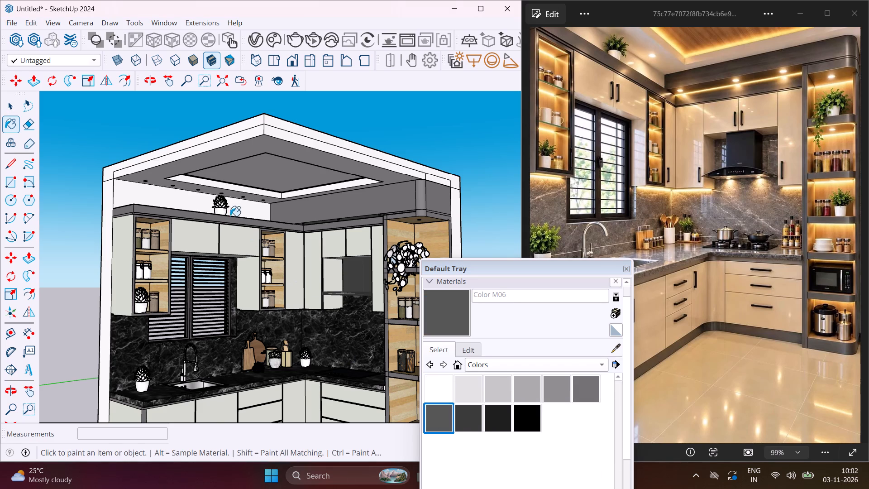
pyautogui.scroll(10, 183, 201)
pyautogui.moveTo(183, 201); pyautogui.dragTo(225, 228, button='middle')
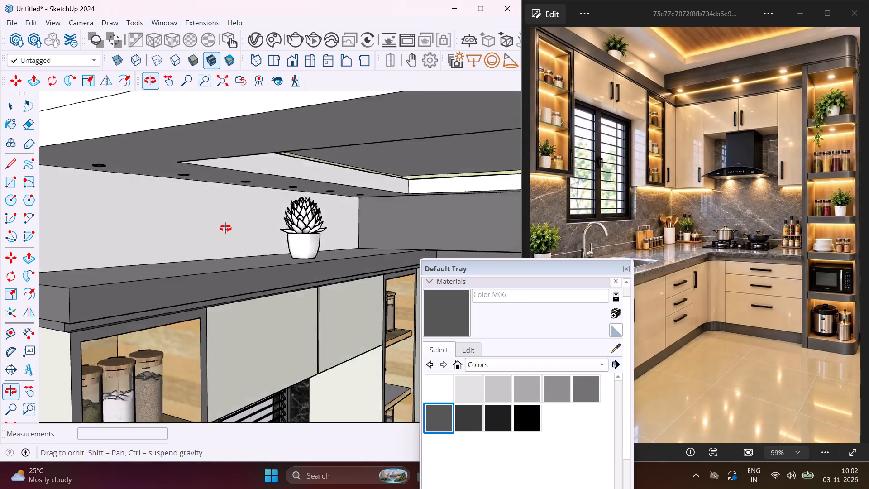
pyautogui.moveTo(225, 228); pyautogui.dragTo(258, 245, button='middle')
pyautogui.click(269, 300)
pyautogui.scroll(-2, 226, 300)
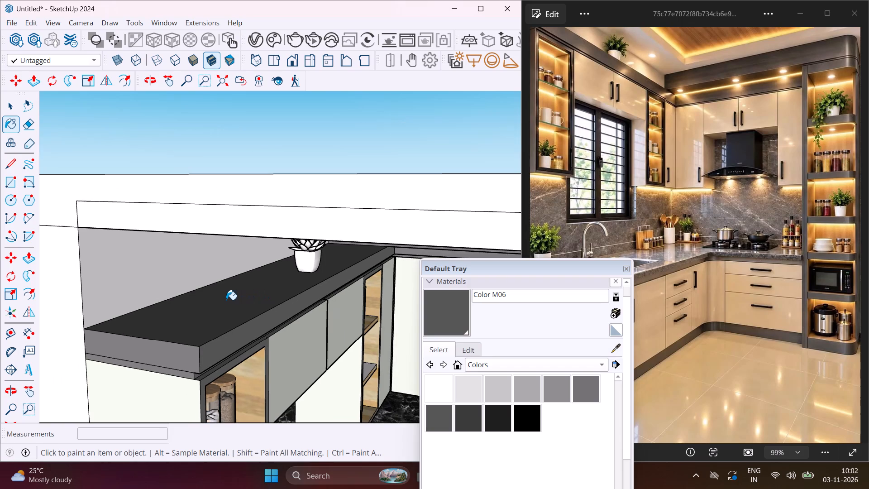
pyautogui.moveTo(226, 300); pyautogui.dragTo(160, 264, button='middle')
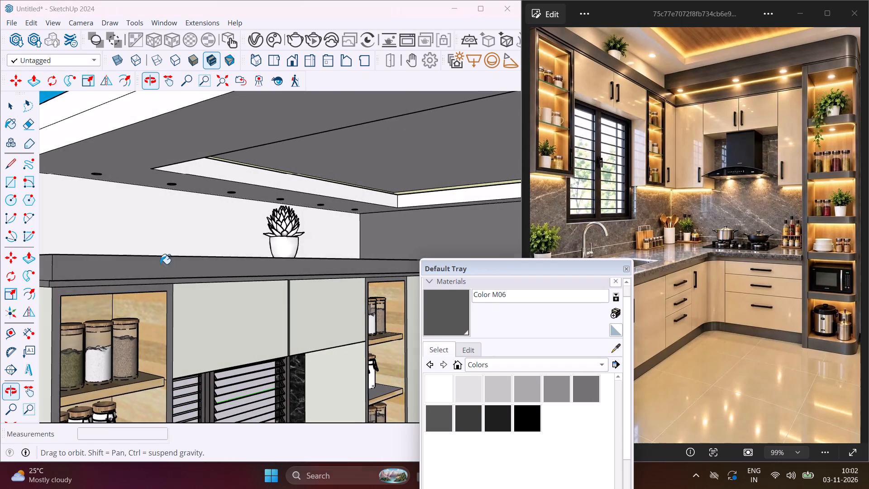
pyautogui.scroll(-16, 177, 276)
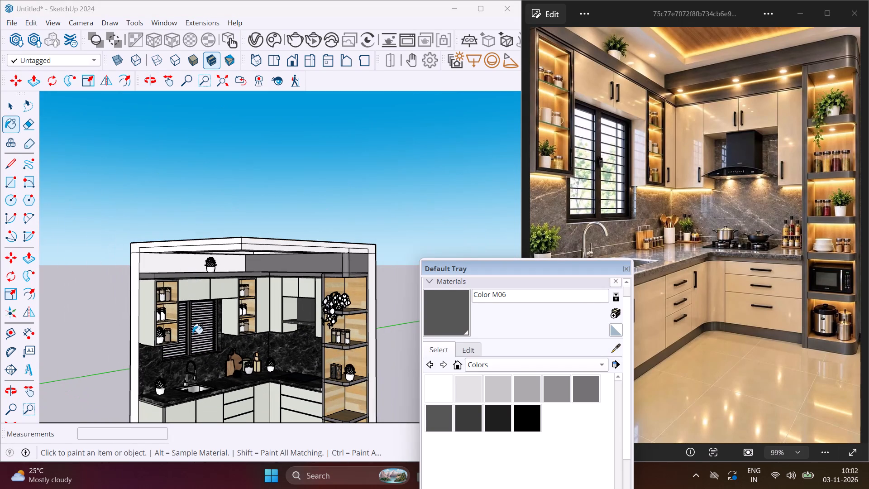
pyautogui.press('Escape')
pyautogui.press('space')
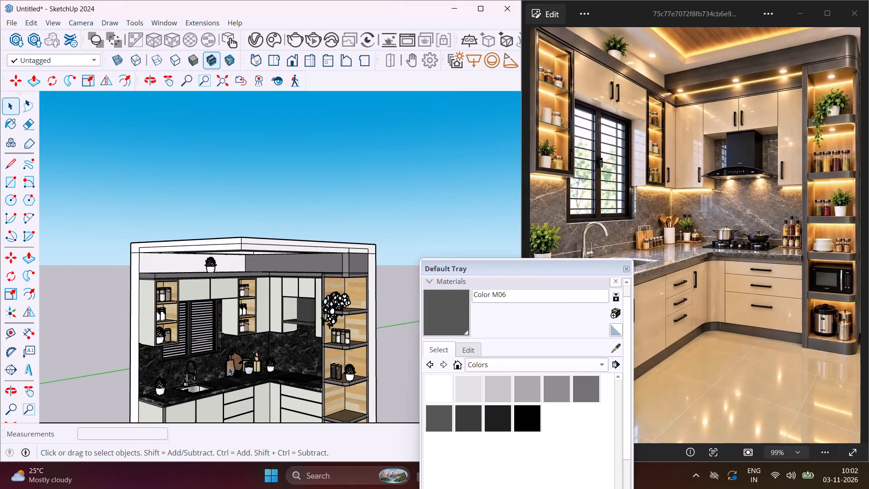
# Create a new Generic material in the V-Ray Asset Editor.
pyautogui.scroll(-9, 217, 333)
pyautogui.scroll(5, 231, 387)
pyautogui.moveTo(232, 387); pyautogui.dragTo(244, 304, button='middle')
pyautogui.scroll(6, 189, 252)
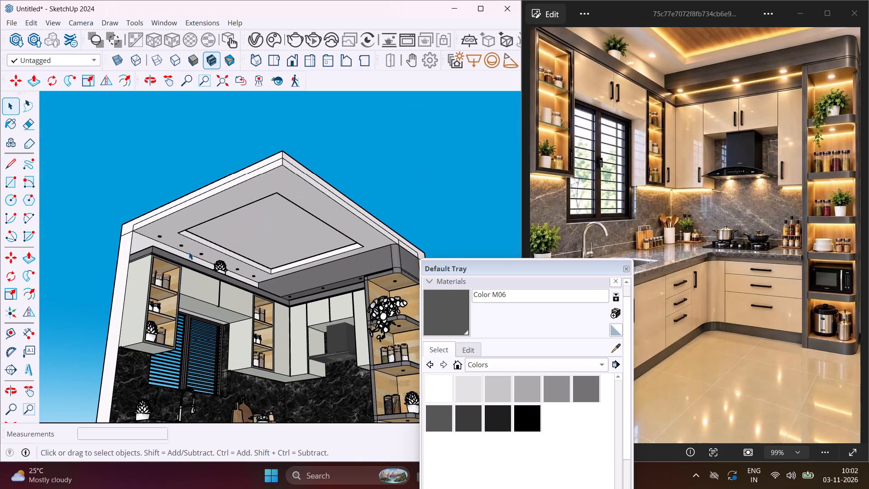
pyautogui.scroll(-4, 191, 252)
pyautogui.scroll(2, 264, 324)
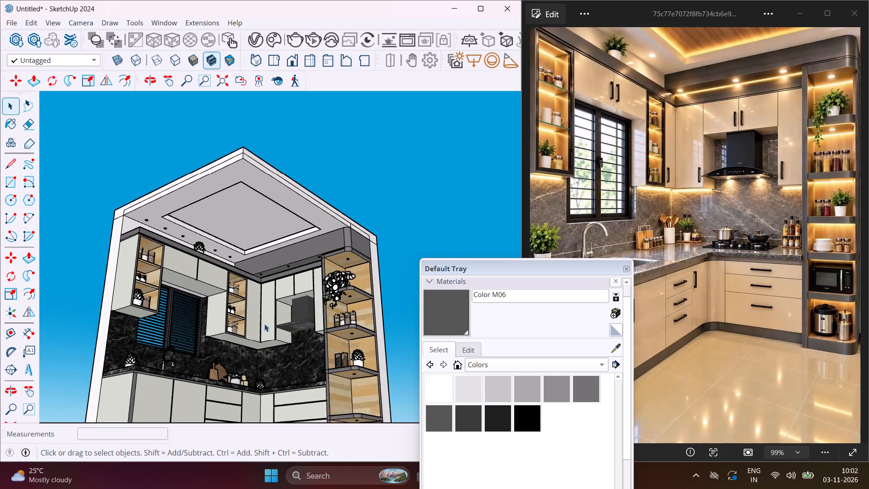
pyautogui.scroll(2, 264, 324)
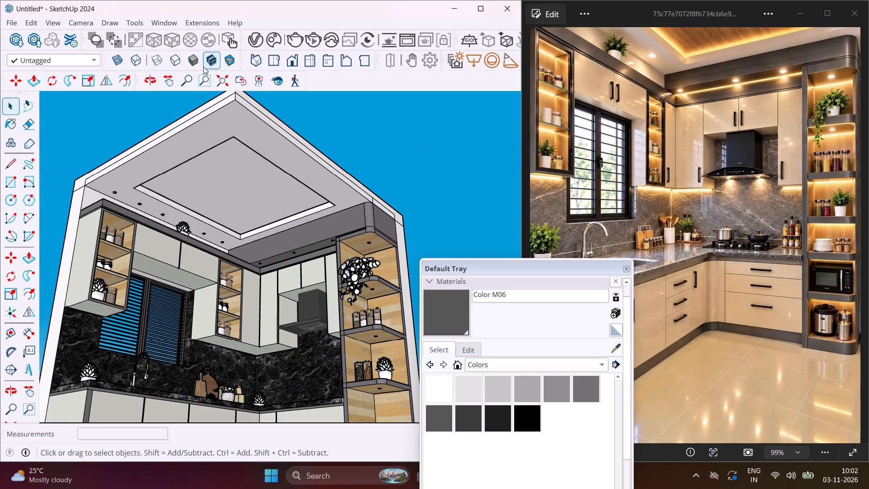
pyautogui.click(258, 40)
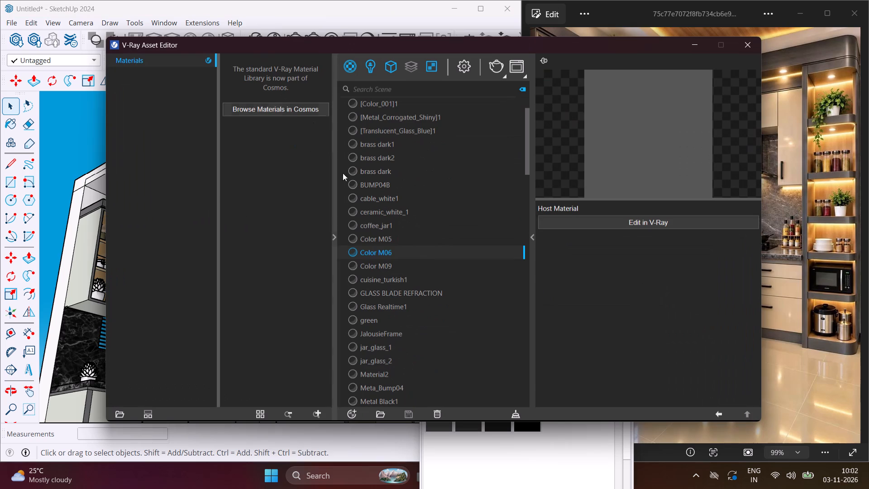
pyautogui.click(350, 416)
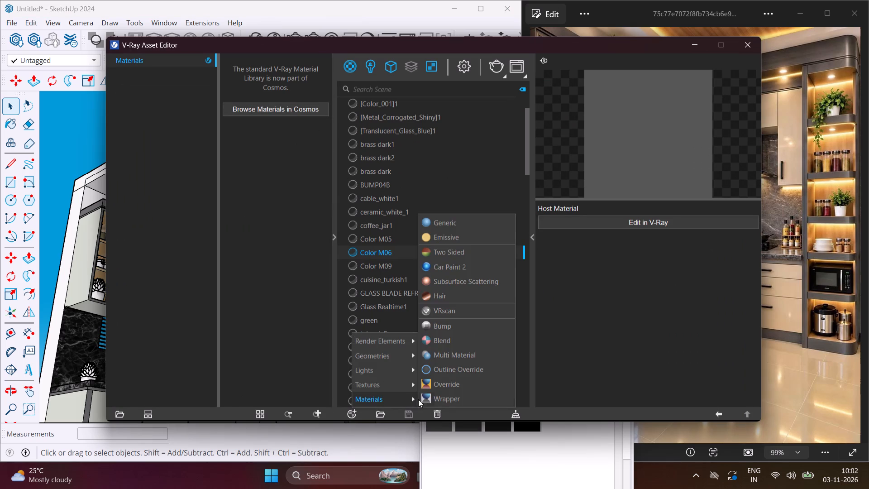
pyautogui.click(433, 228)
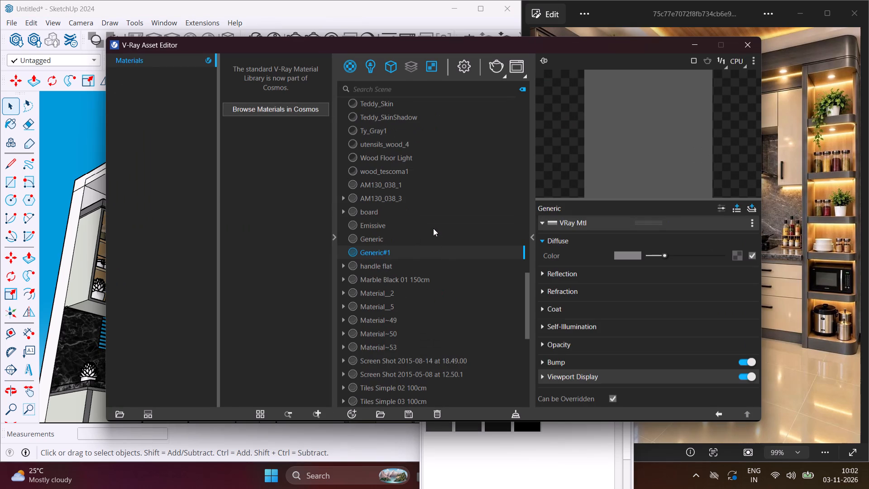
# Set the new generic material's diffuse colour to near-white, R 0.909, G 0.894, B 0.894.
pyautogui.click(619, 252)
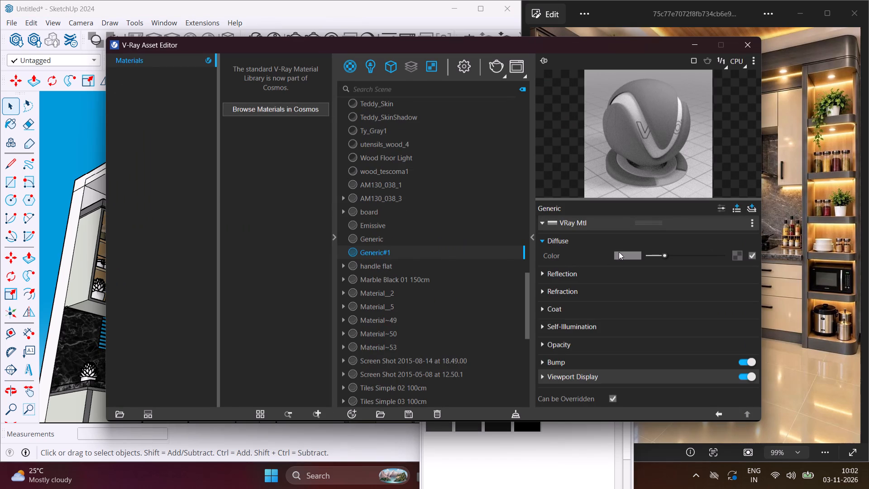
pyautogui.click(625, 258)
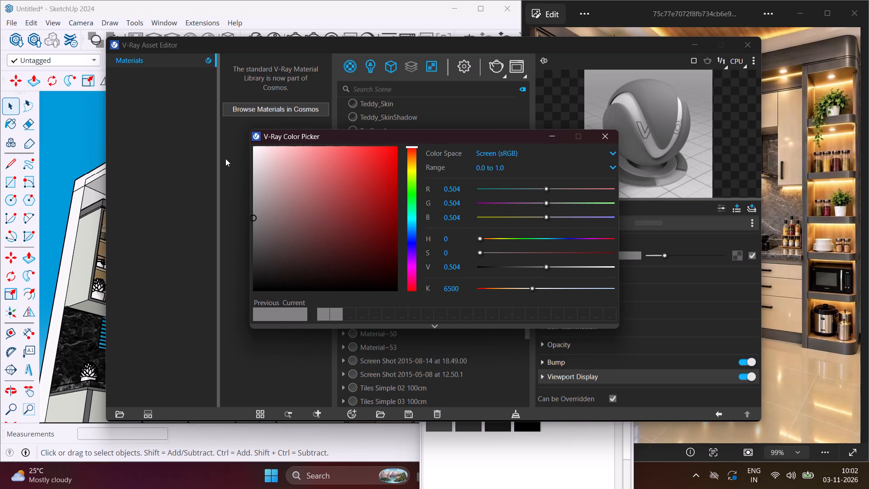
pyautogui.click(262, 168)
pyautogui.click(252, 170)
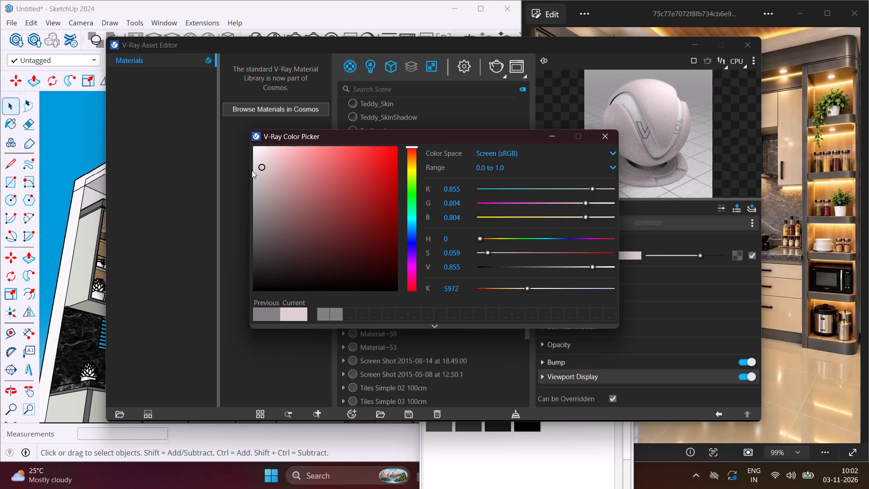
pyautogui.click(256, 171)
pyautogui.click(256, 160)
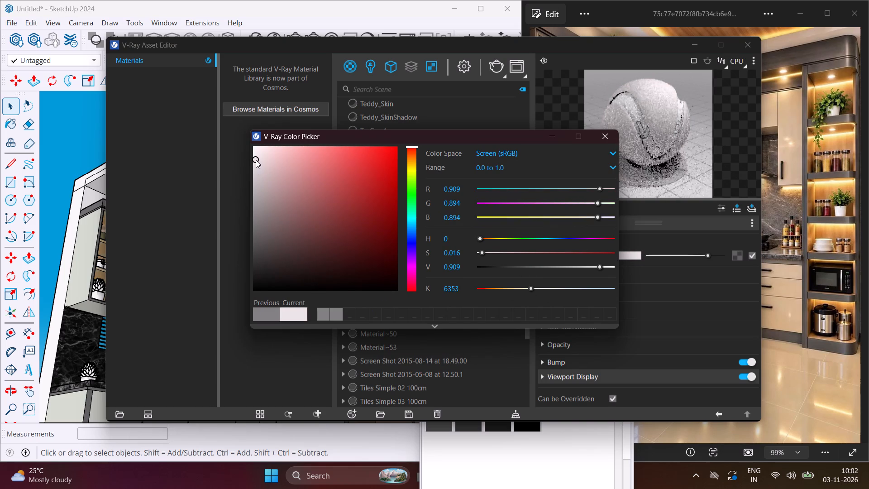
pyautogui.click(552, 133)
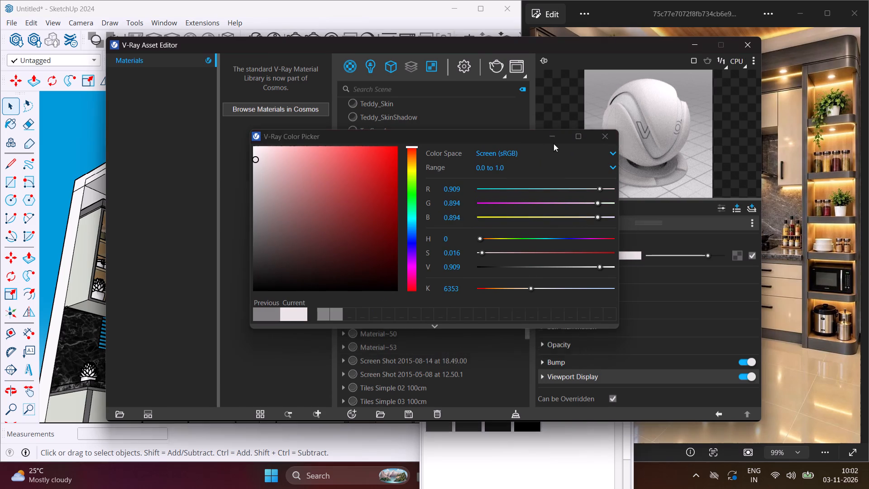
# Set the material's reflection colour to light grey-white, R 0.882, G 0.871, B 0.871.
pyautogui.click(543, 273)
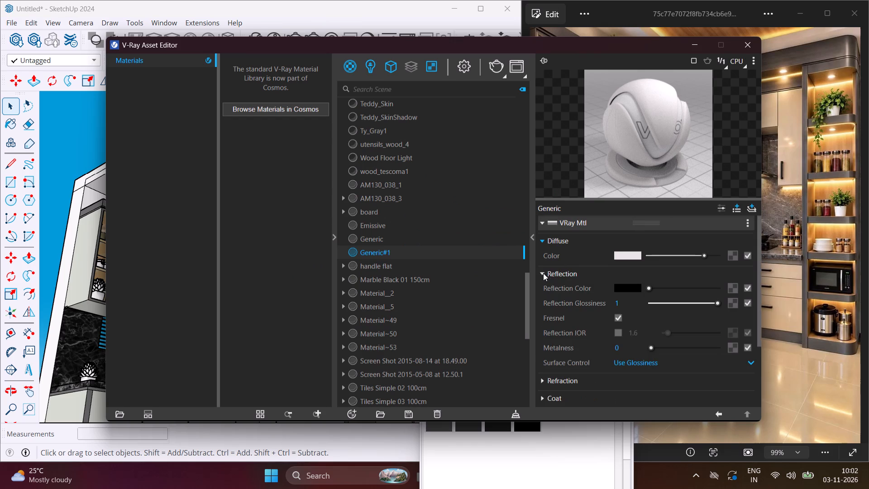
pyautogui.click(619, 288)
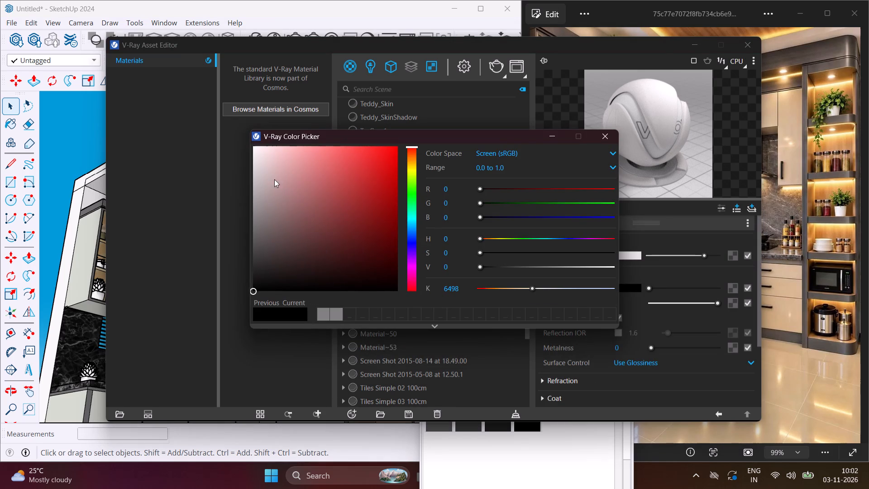
pyautogui.click(256, 169)
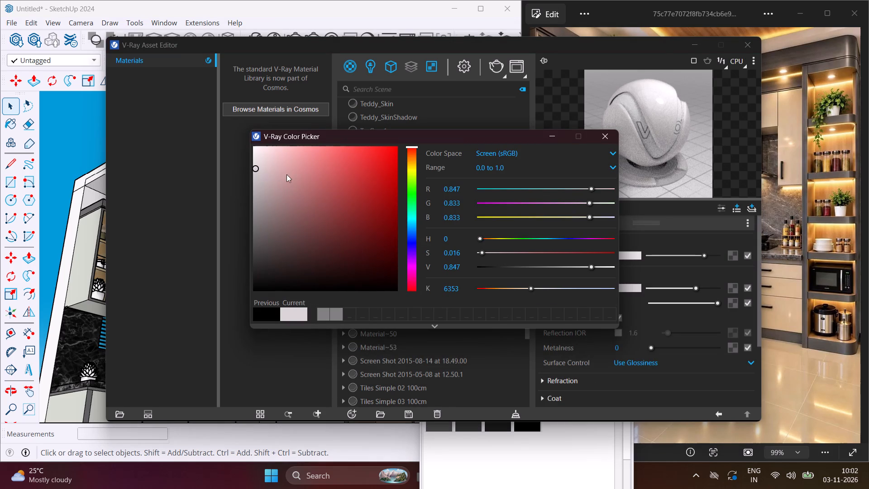
pyautogui.click(255, 163)
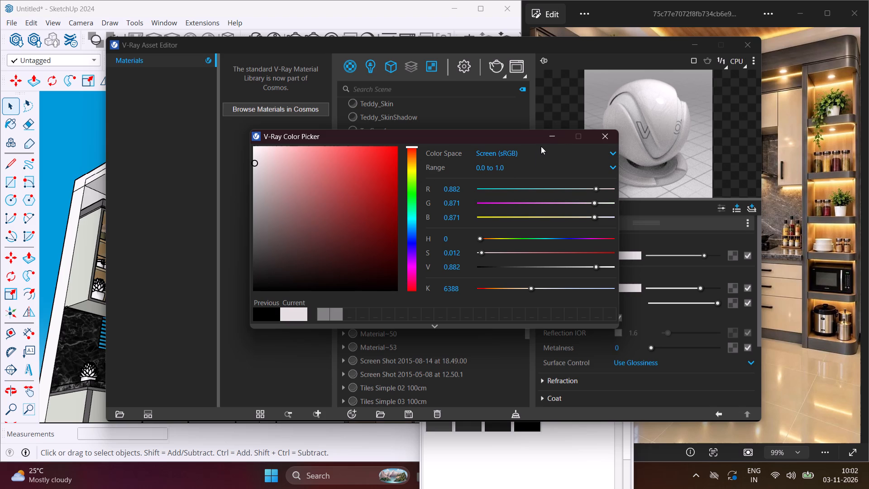
pyautogui.click(552, 135)
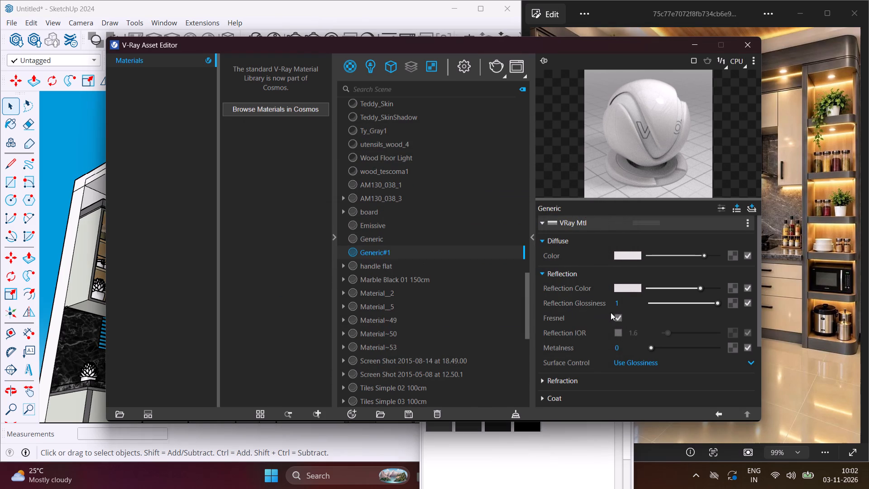
# Enable the material's Reflection IOR, set it to 2, and return to the kitchen model.
pyautogui.click(620, 334)
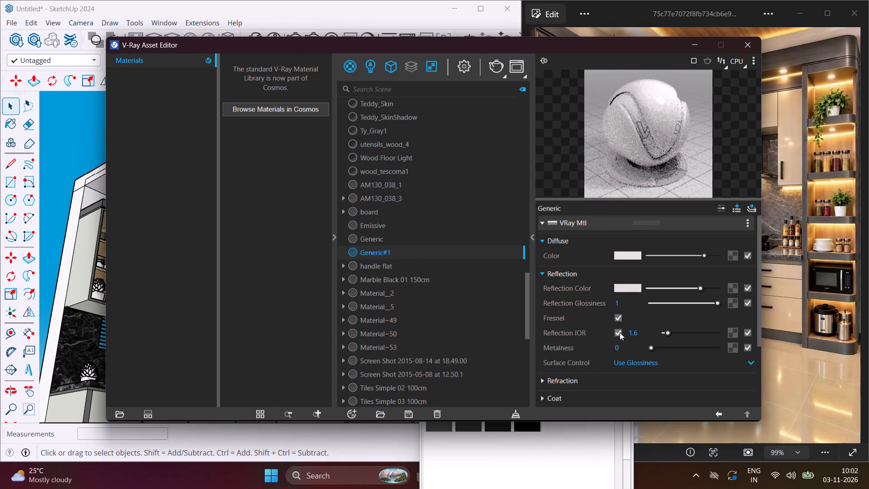
pyautogui.click(642, 334)
pyautogui.press('BackSpace')
pyautogui.press('BackSpace')
pyautogui.press('BackSpace')
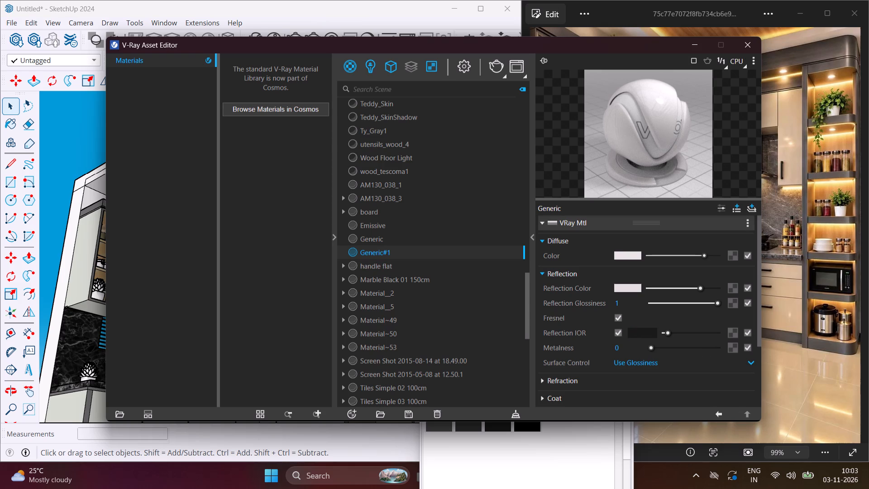
pyautogui.press('2')
pyautogui.press('Return')
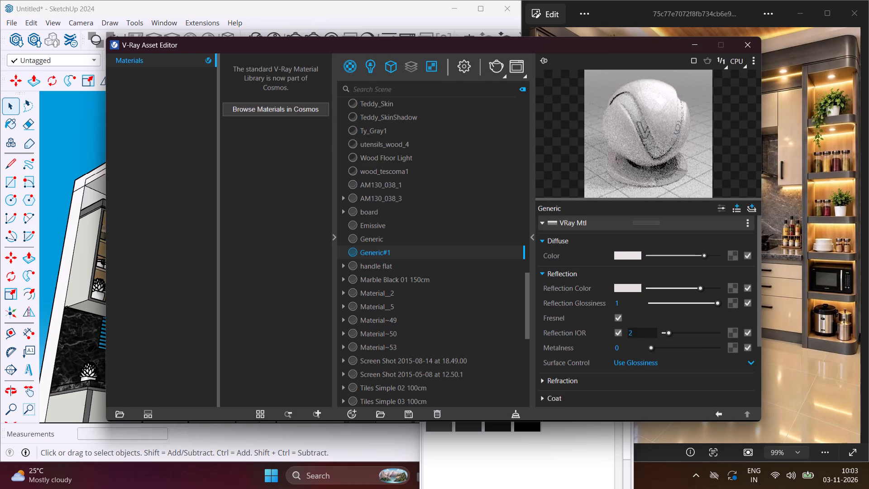
pyautogui.doubleClick(498, 253)
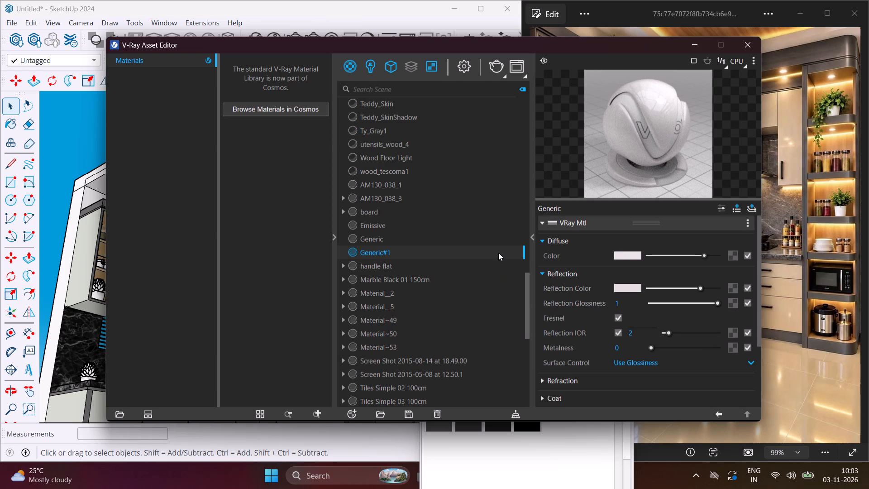
pyautogui.click(700, 48)
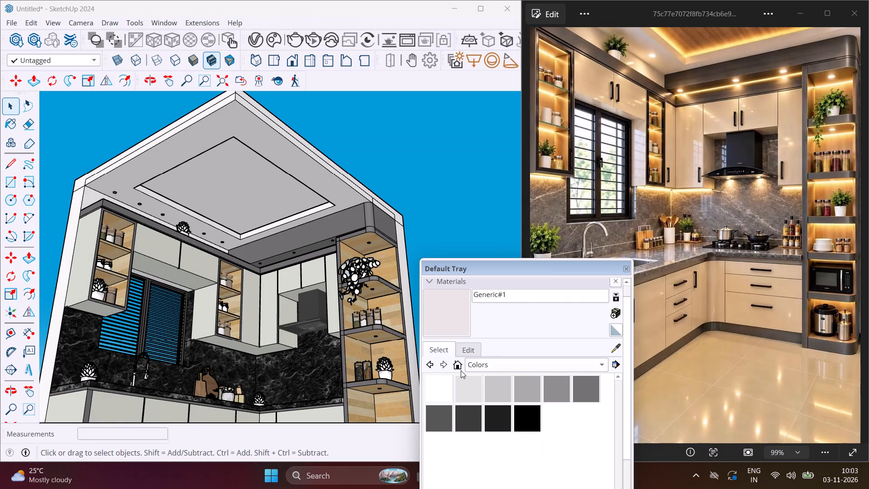
# Paint the ceiling border, recessed ceiling panel, two adjoining recess sides and the wall strip above the cabinets with Generic#1.
pyautogui.click(449, 324)
pyautogui.scroll(2, 193, 166)
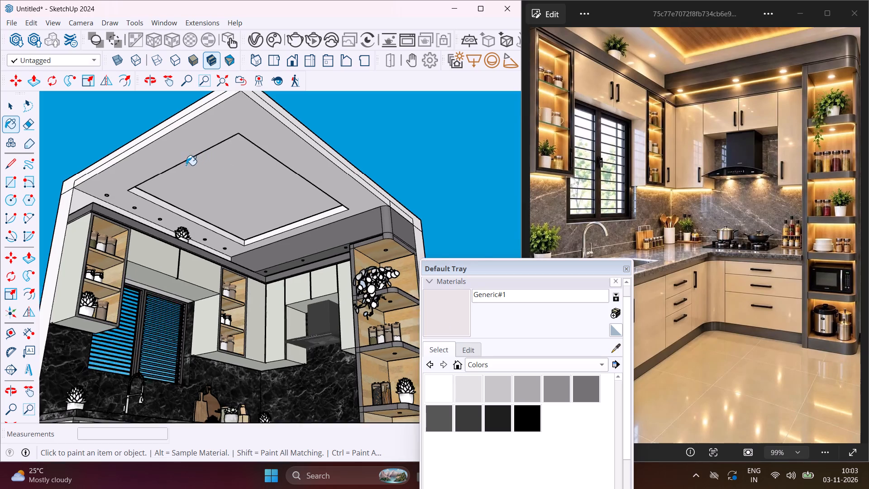
pyautogui.scroll(5, 186, 165)
pyautogui.click(164, 159)
pyautogui.scroll(4, 194, 197)
pyautogui.click(197, 199)
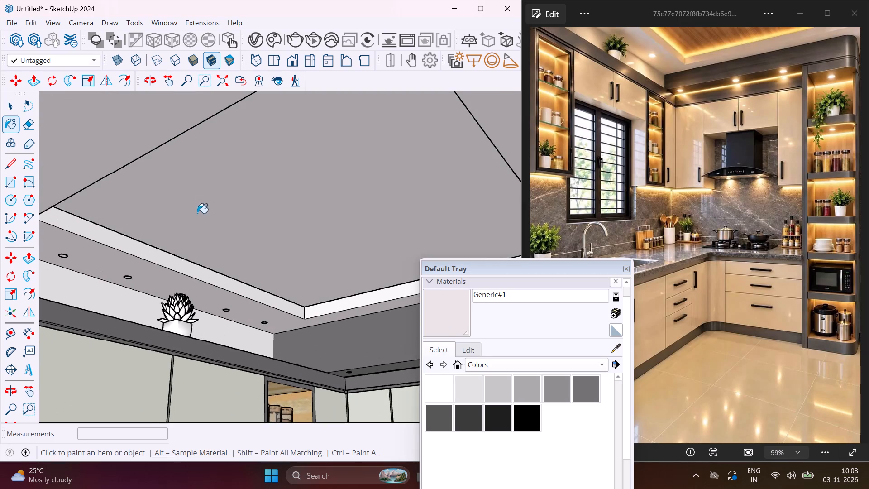
pyautogui.scroll(4, 204, 242)
pyautogui.click(203, 285)
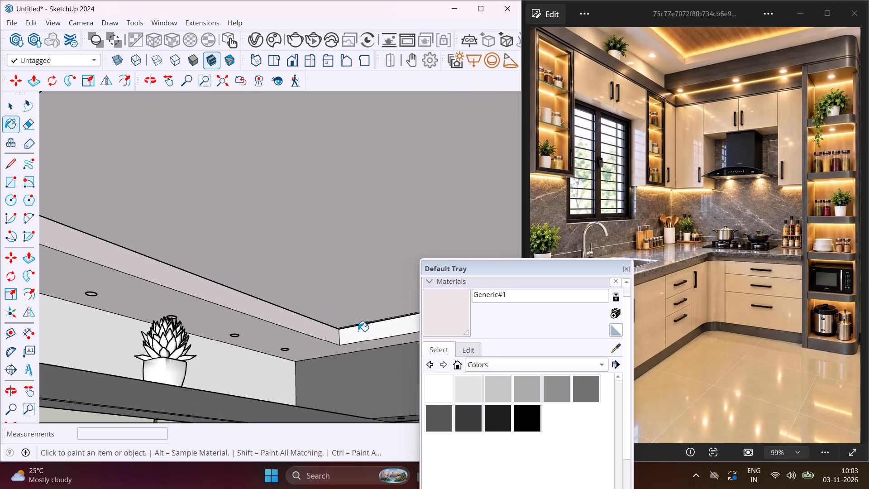
pyautogui.click(360, 333)
pyautogui.click(244, 387)
# Paint the remaining side faces of the ceiling recess with Generic#1 and leave the Paint Bucket tool.
pyautogui.scroll(-10, 211, 336)
pyautogui.moveTo(247, 328); pyautogui.dragTo(435, 326, button='middle')
pyautogui.scroll(7, 394, 292)
pyautogui.click(391, 286)
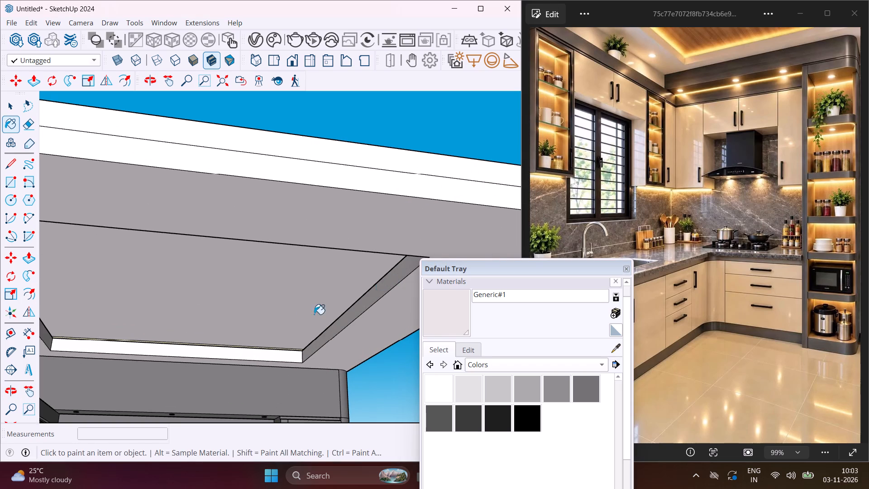
pyautogui.scroll(7, 258, 344)
pyautogui.click(263, 358)
pyautogui.scroll(8, 266, 362)
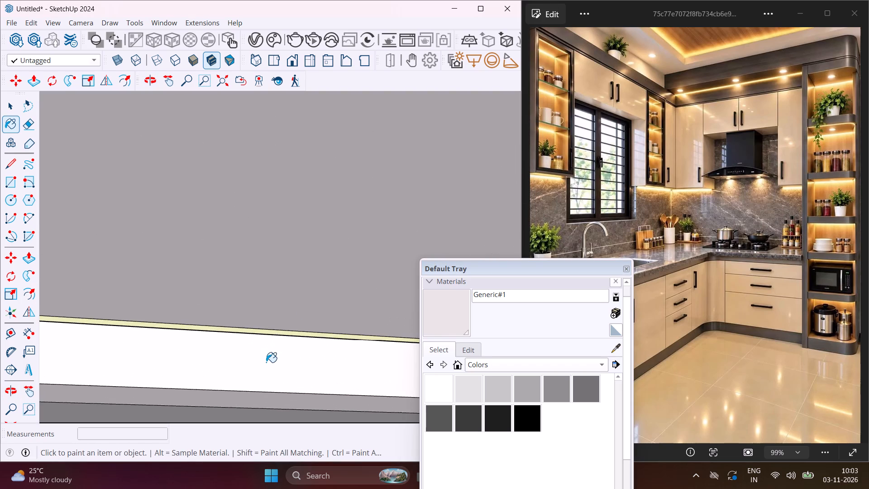
pyautogui.tripleClick(266, 363)
pyautogui.scroll(-13, 207, 384)
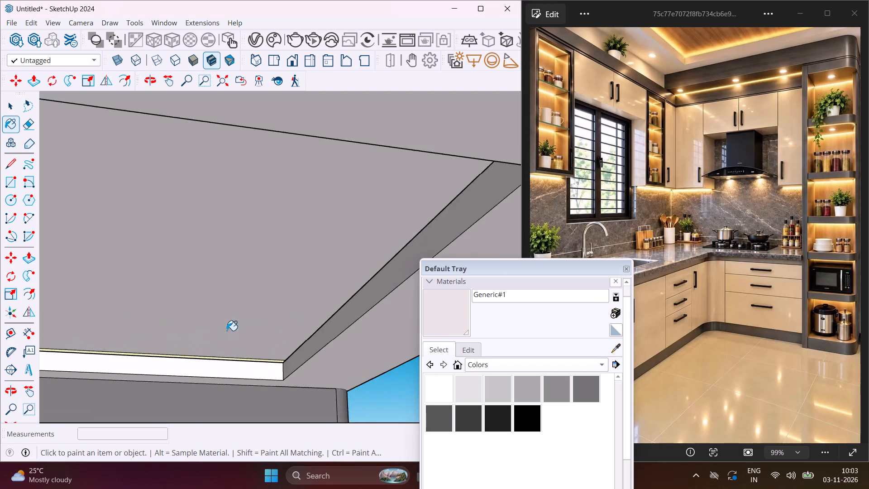
pyautogui.scroll(-10, 228, 326)
pyautogui.scroll(1, 234, 316)
pyautogui.scroll(-3, 234, 316)
pyautogui.scroll(-5, 255, 285)
pyautogui.moveTo(255, 285); pyautogui.dragTo(76, 326, button='middle')
pyautogui.scroll(-5, 182, 278)
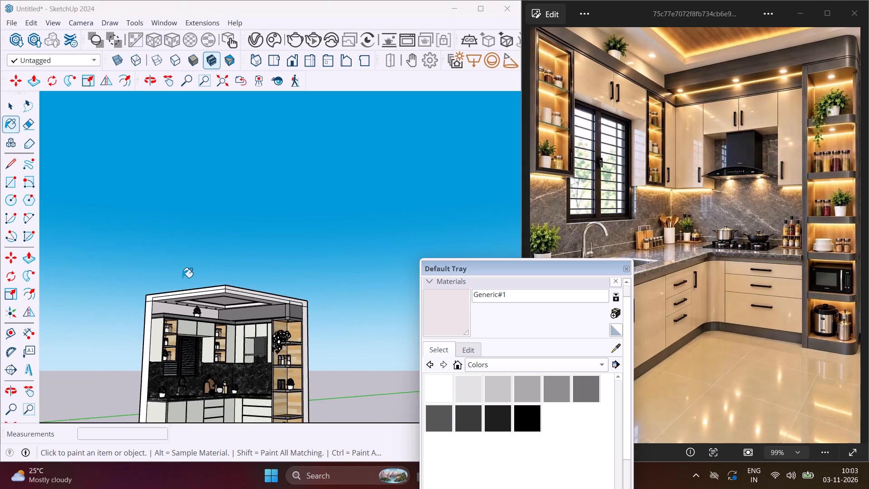
pyautogui.scroll(-4, 182, 278)
pyautogui.moveTo(189, 287); pyautogui.dragTo(196, 359, button='middle')
pyautogui.scroll(3, 236, 364)
pyautogui.press('Escape')
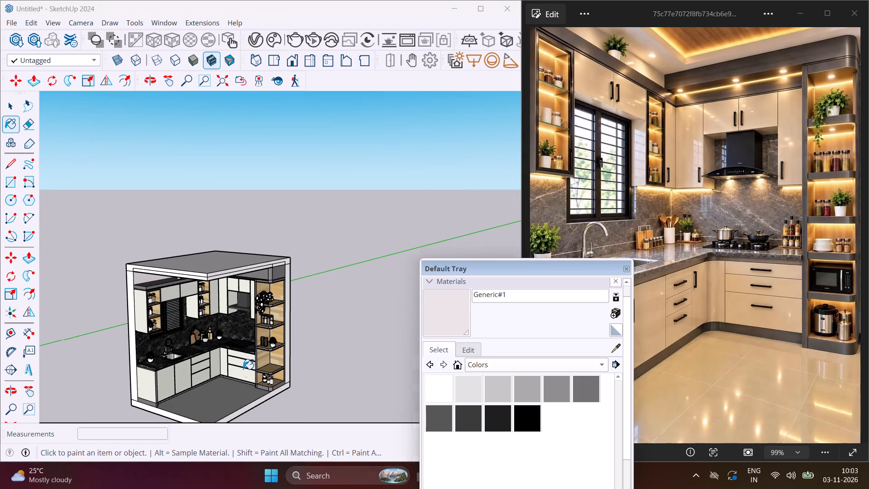
pyautogui.press('space')
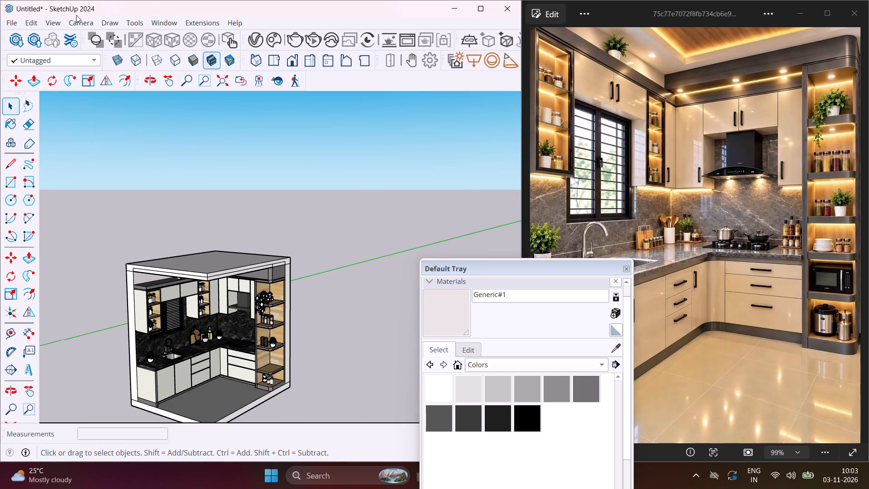
# Search 3D Warehouse for "oven" models.
pyautogui.click(153, 20)
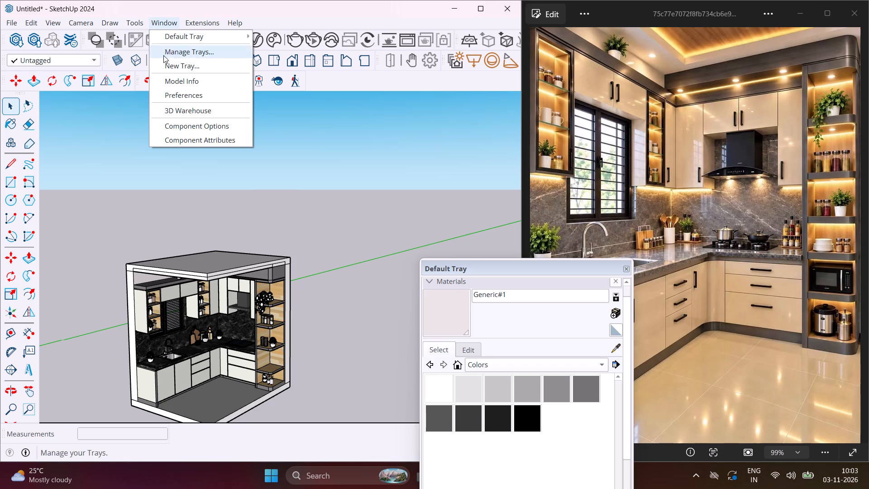
pyautogui.click(170, 110)
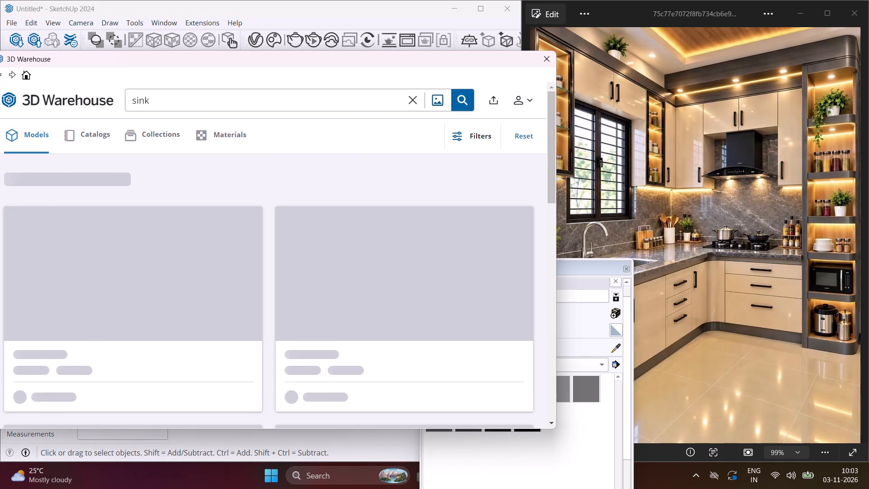
pyautogui.click(165, 102)
pyautogui.press('BackSpace')
pyautogui.press('BackSpace')
pyautogui.press('BackSpace')
pyautogui.press('BackSpace')
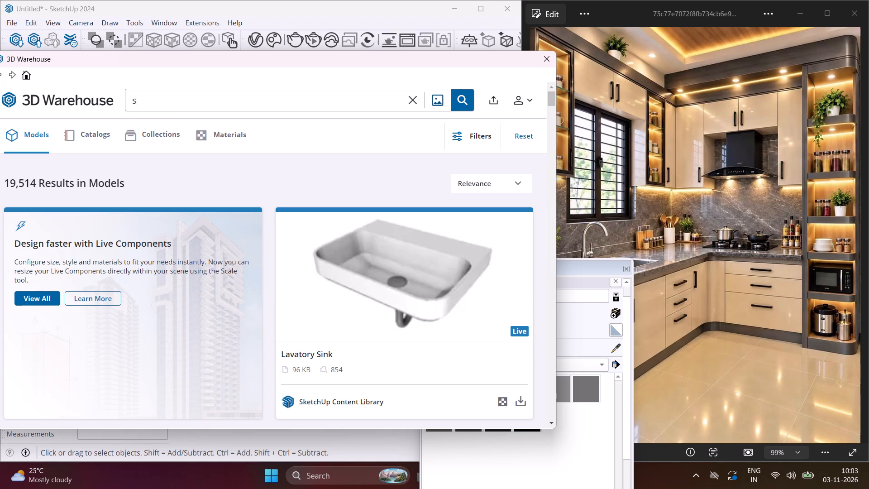
pyautogui.press('o')
pyautogui.write('ven')
pyautogui.press('Return')
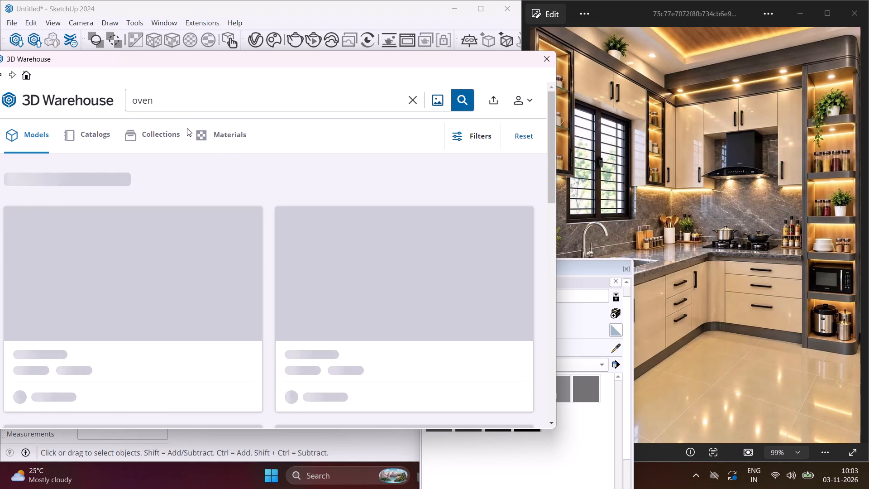
# Examine the oven model results for a black oven that resembles the one in the reference image.
pyautogui.scroll(-1, 261, 278)
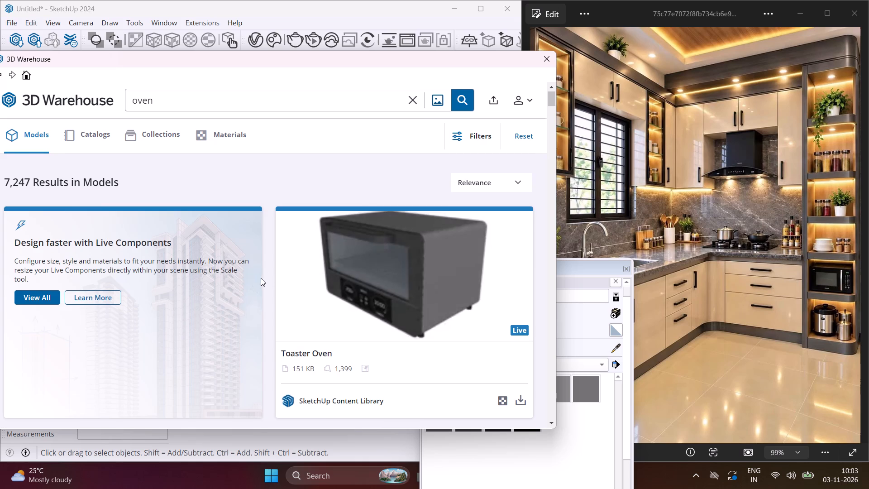
pyautogui.scroll(-6, 261, 278)
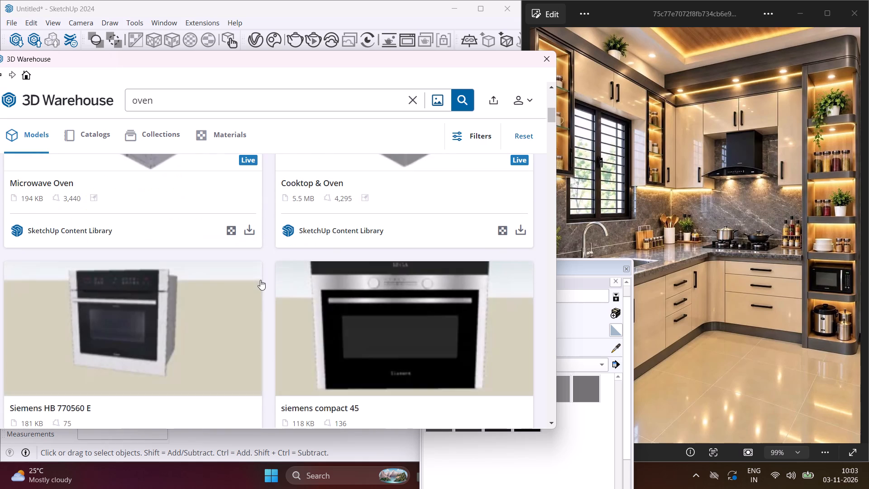
pyautogui.scroll(3, 260, 280)
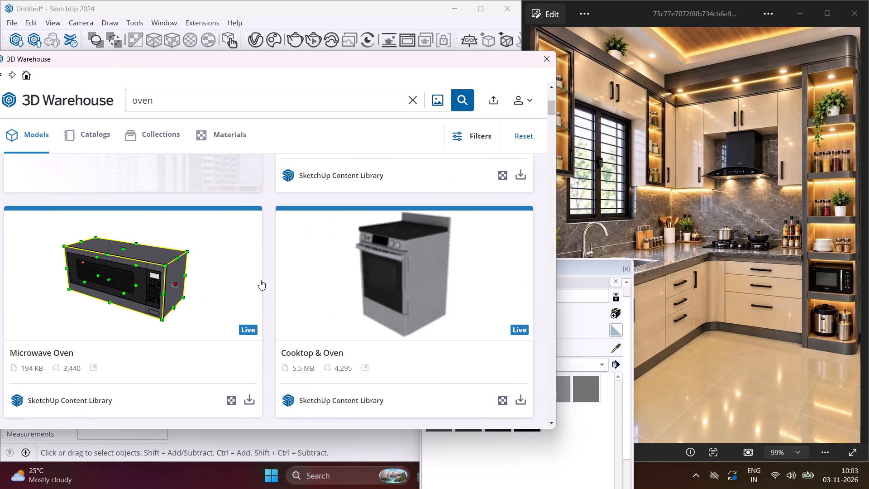
pyautogui.scroll(-8, 260, 280)
pyautogui.scroll(2, 260, 281)
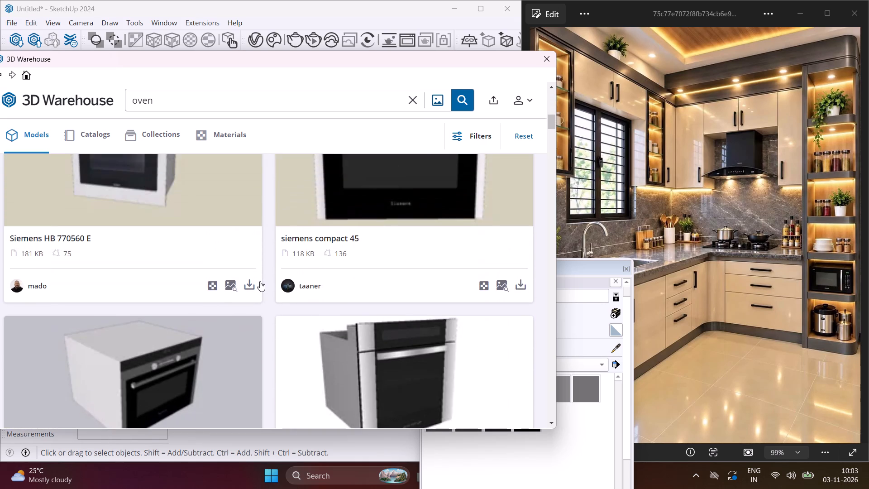
pyautogui.scroll(2, 260, 281)
pyautogui.scroll(-11, 260, 281)
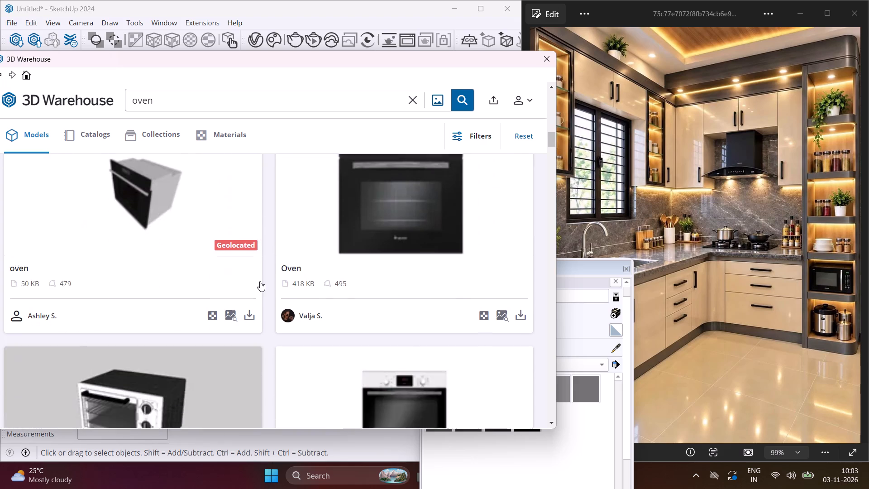
pyautogui.scroll(-8, 260, 281)
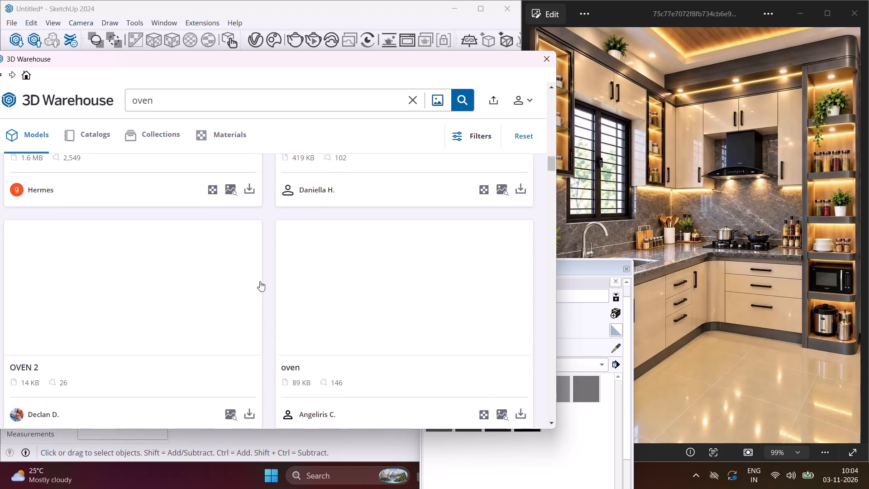
pyautogui.scroll(-10, 260, 281)
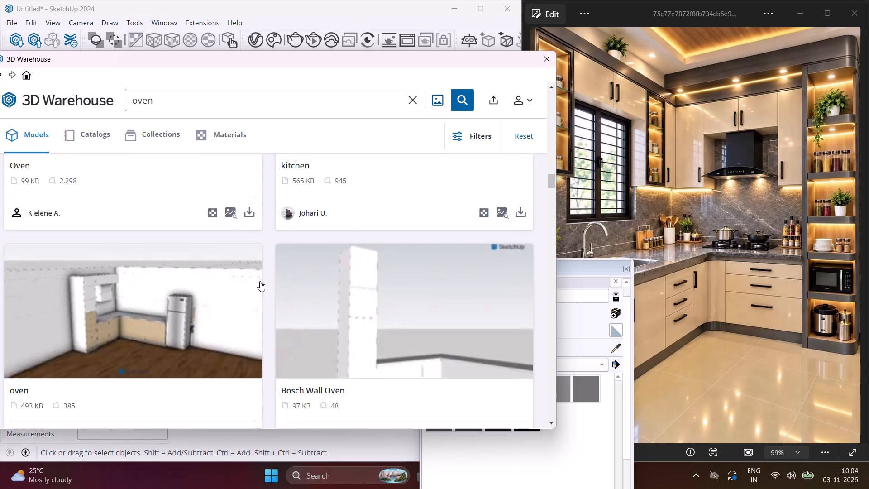
pyautogui.scroll(-12, 260, 281)
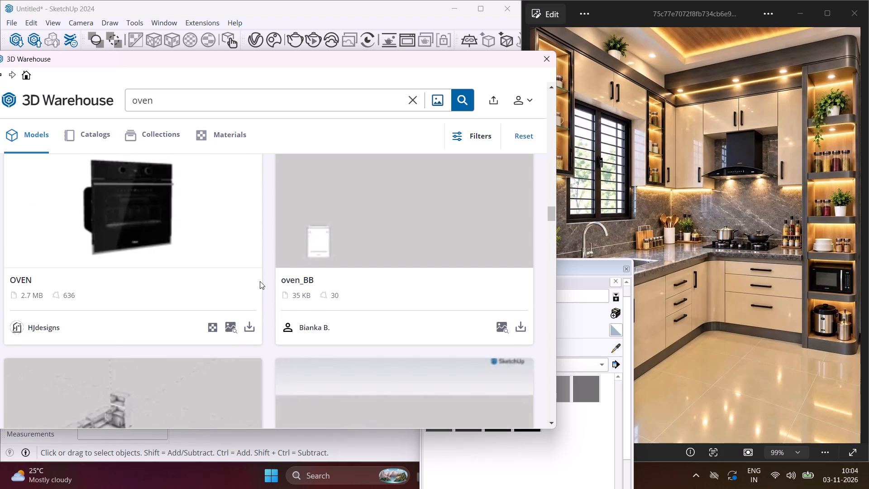
pyautogui.scroll(-14, 260, 281)
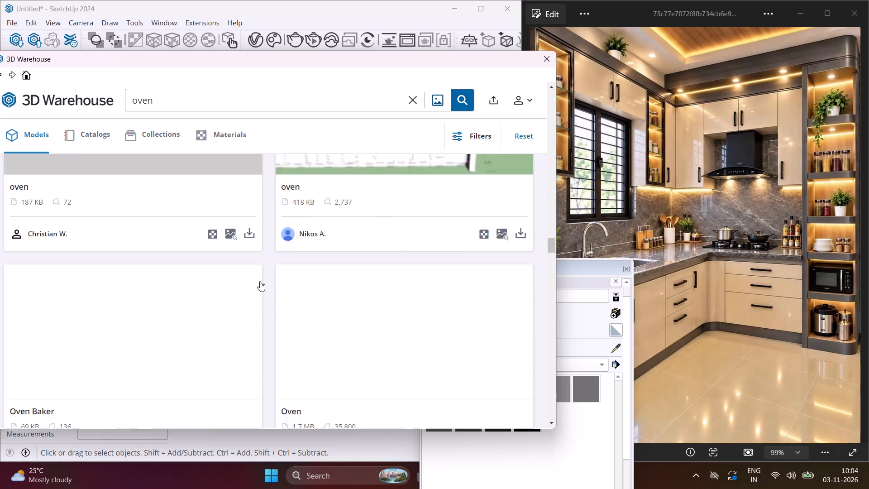
pyautogui.scroll(-9, 260, 281)
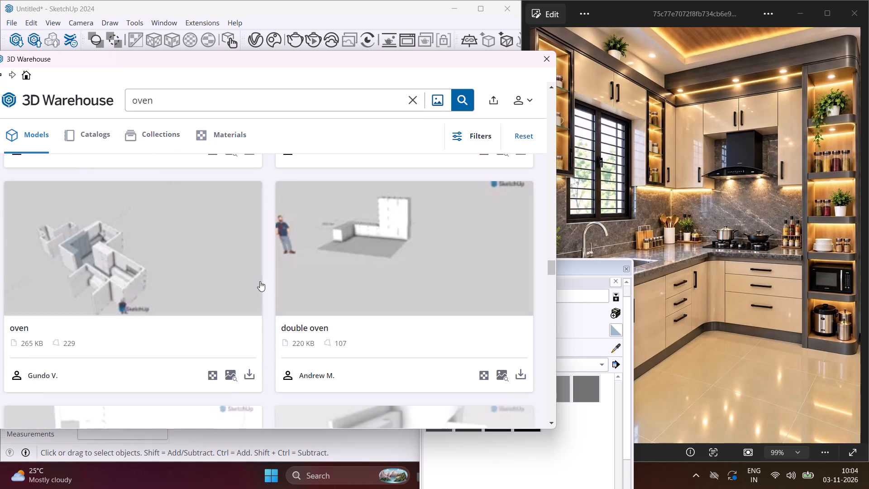
pyautogui.scroll(-11, 260, 281)
pyautogui.scroll(3, 260, 281)
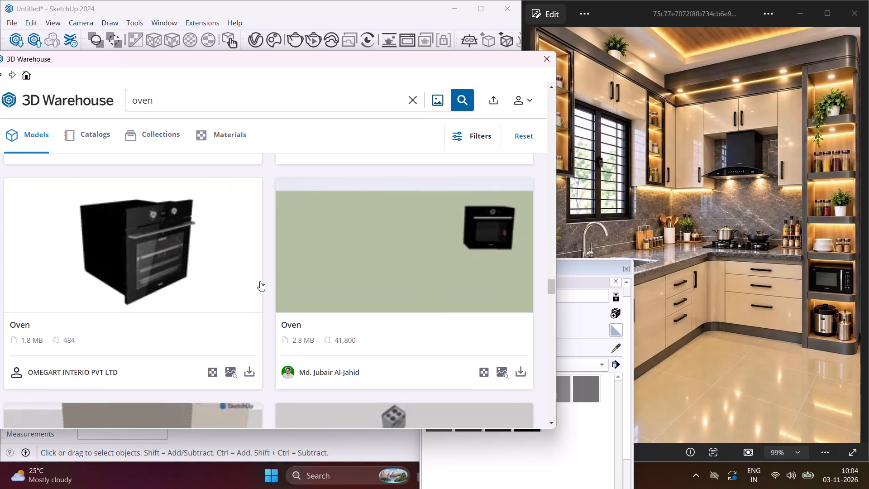
pyautogui.scroll(-7, 260, 281)
pyautogui.scroll(5, 260, 281)
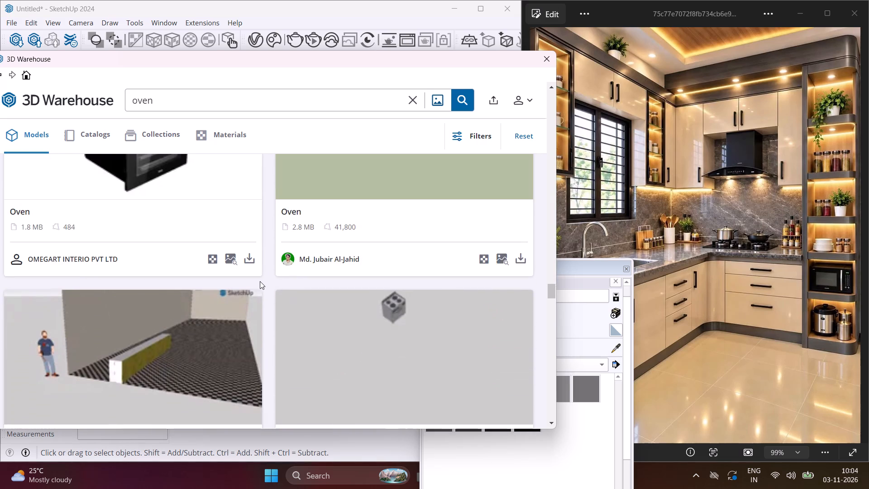
pyautogui.scroll(2, 260, 281)
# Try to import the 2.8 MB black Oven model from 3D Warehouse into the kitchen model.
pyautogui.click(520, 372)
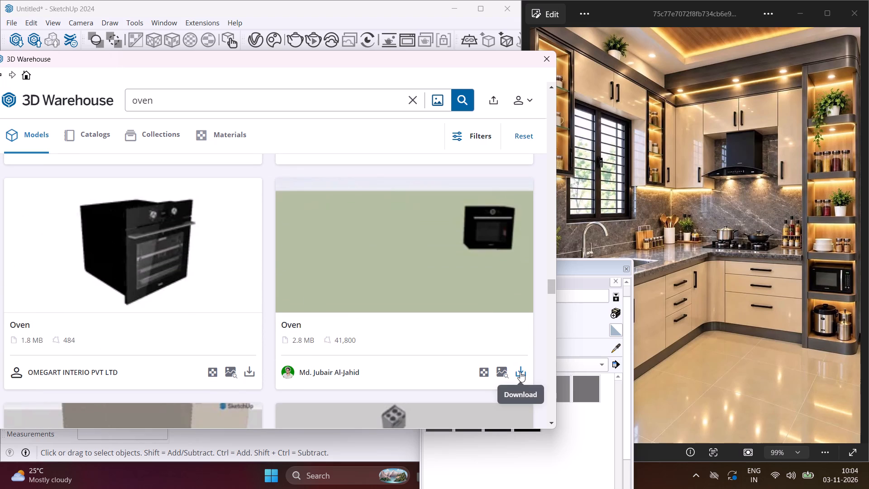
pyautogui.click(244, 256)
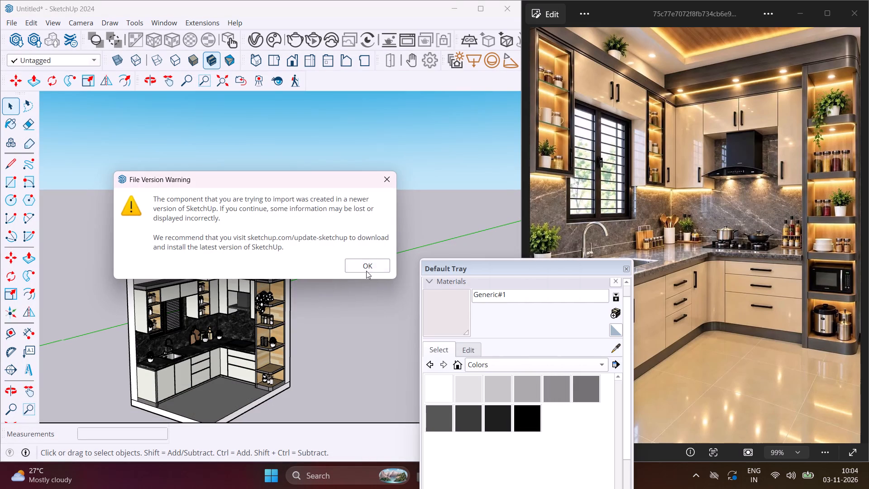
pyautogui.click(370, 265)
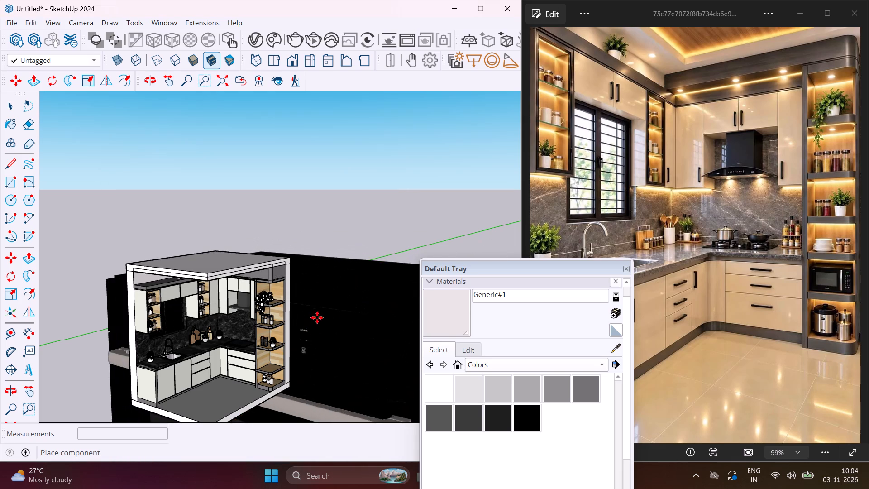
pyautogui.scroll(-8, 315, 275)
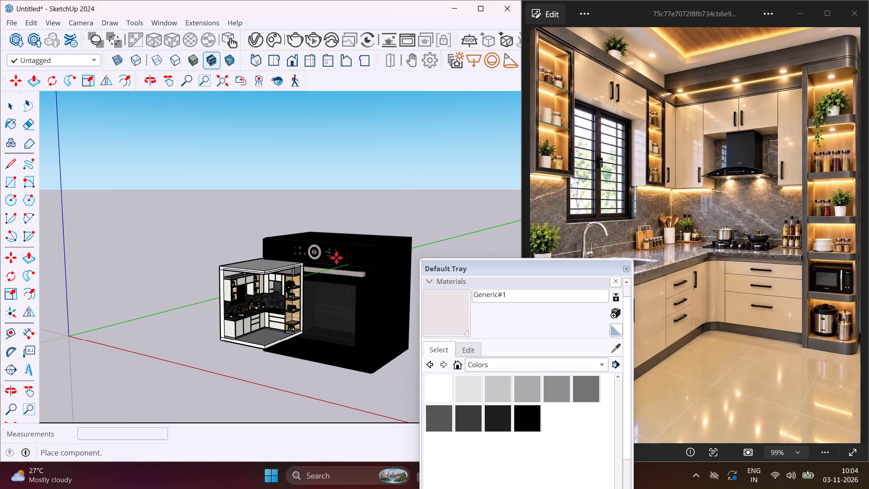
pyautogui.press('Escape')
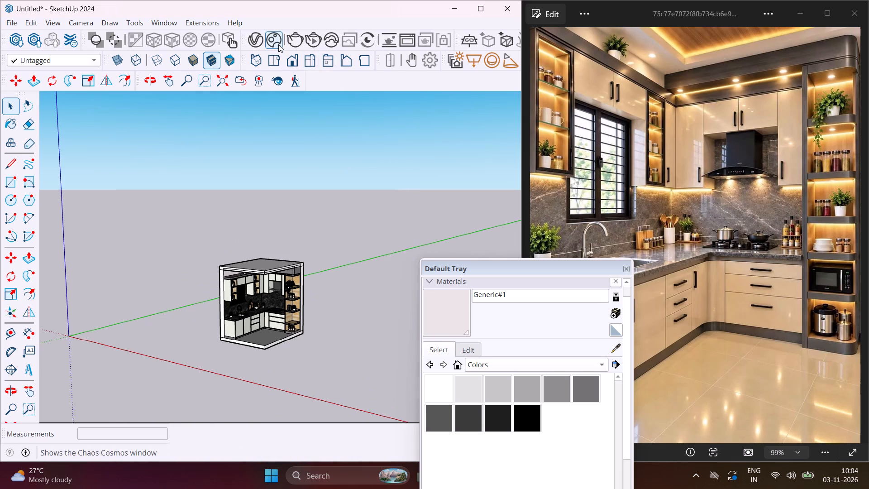
# Search the Chaos Cosmos library for "oven".
pyautogui.click(278, 44)
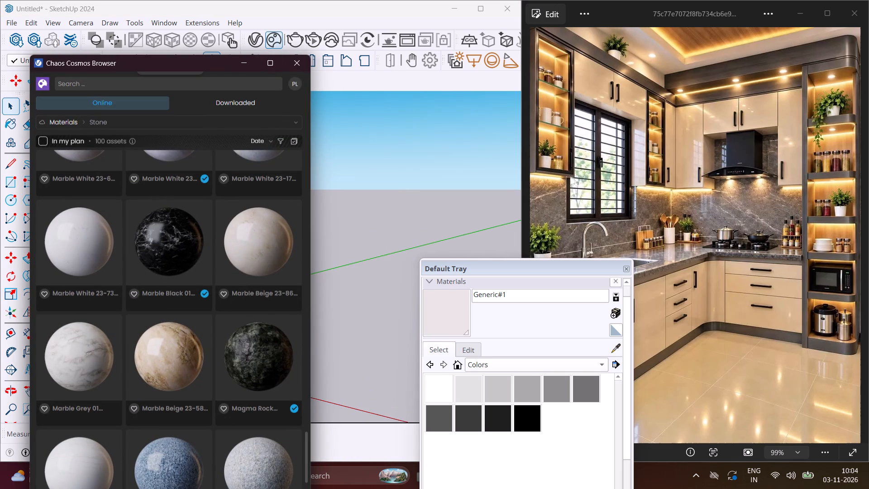
pyautogui.click(199, 84)
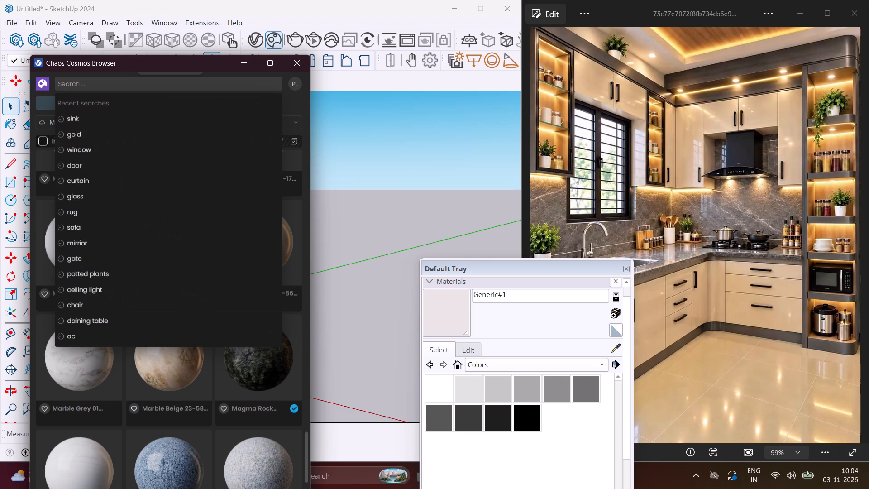
pyautogui.press('o')
pyautogui.write('ven')
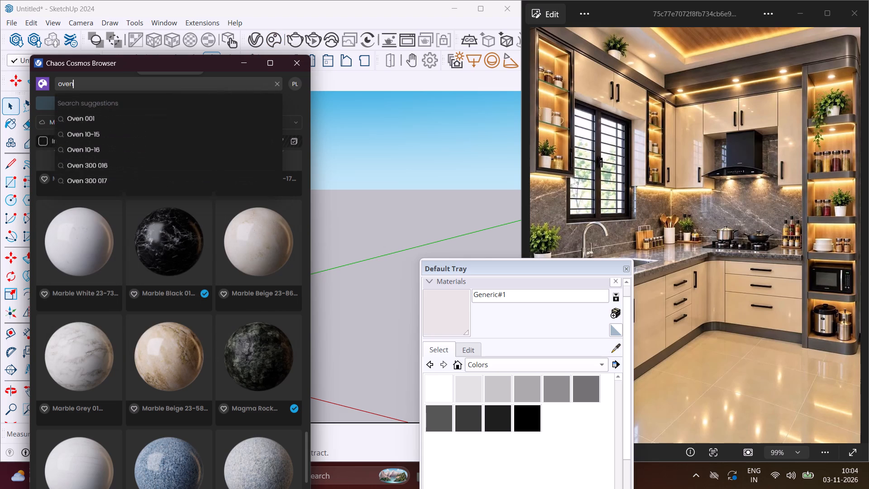
pyautogui.press('Return')
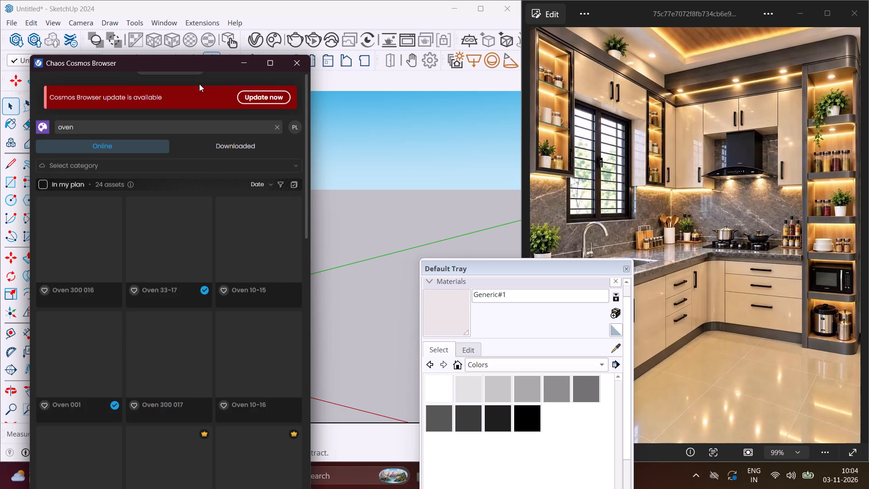
# Find the black Microwave 10-11 among the oven results and download it.
pyautogui.scroll(-3, 158, 276)
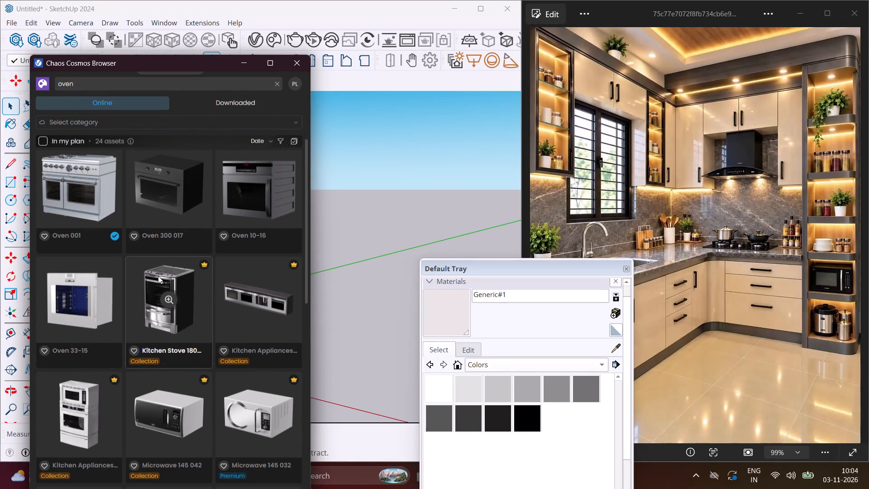
pyautogui.scroll(2, 158, 276)
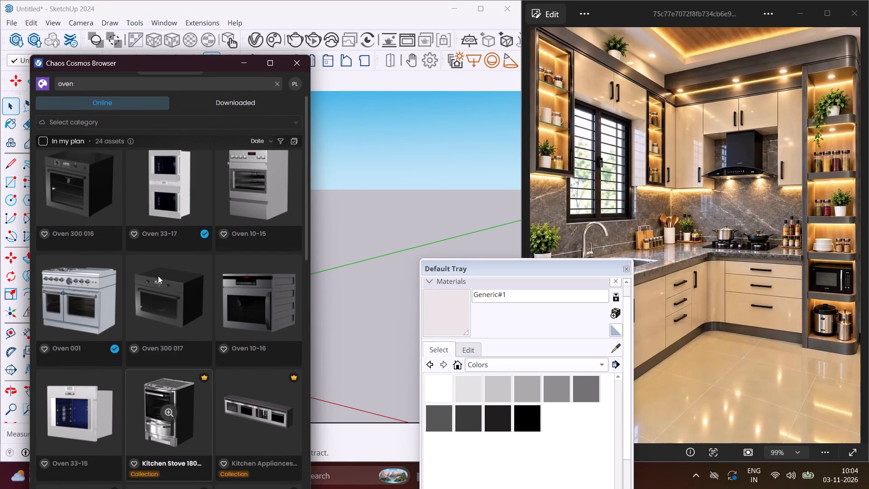
pyautogui.scroll(-6, 158, 276)
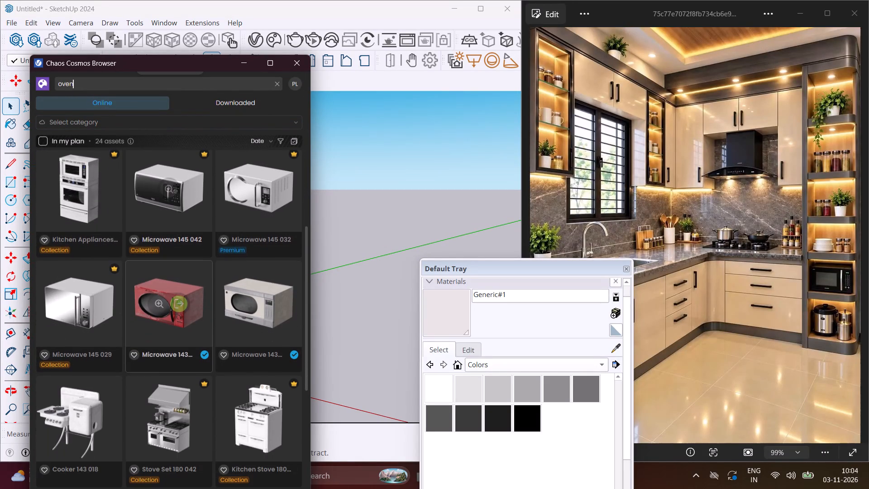
pyautogui.scroll(-5, 158, 276)
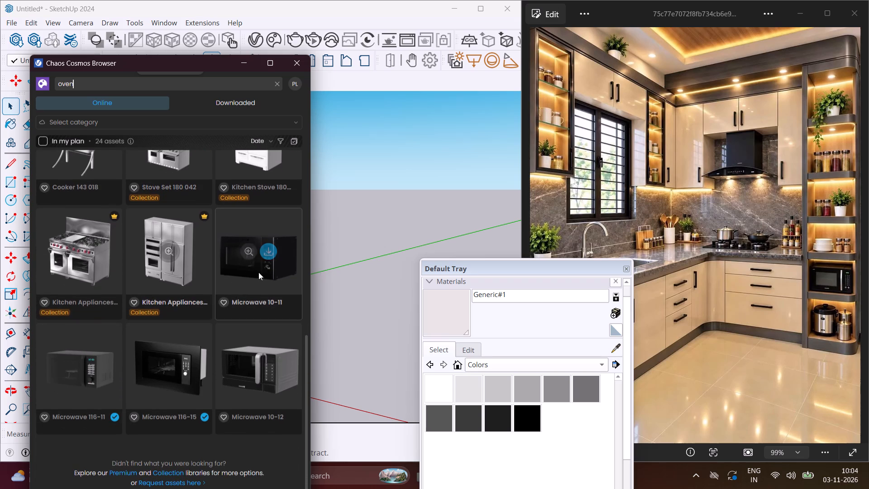
pyautogui.click(269, 253)
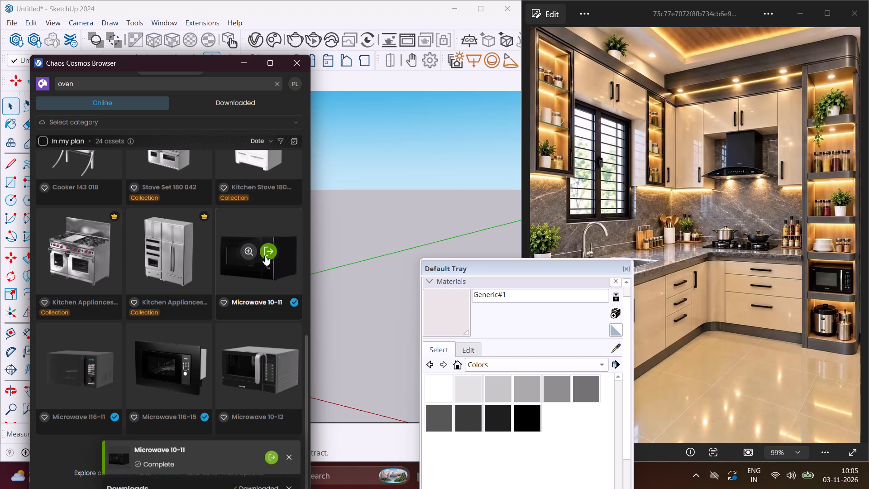
# Import Microwave 10-11 and place it on the open end unit's shelf above the bottom jars, leaving the asset browser.
pyautogui.click(266, 249)
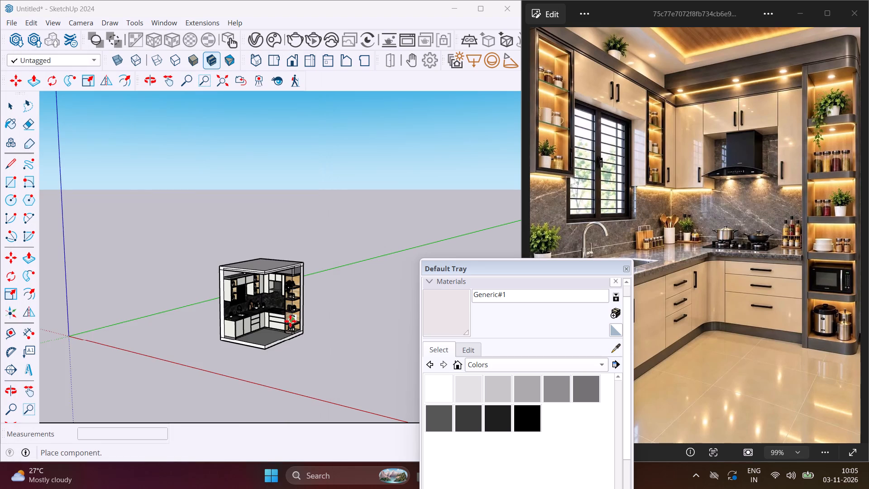
pyautogui.scroll(20, 290, 321)
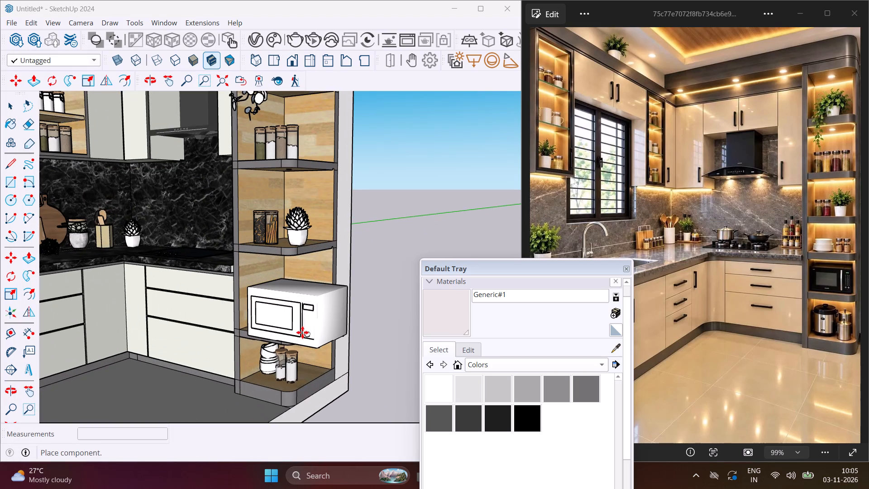
pyautogui.scroll(3, 302, 332)
pyautogui.click(292, 327)
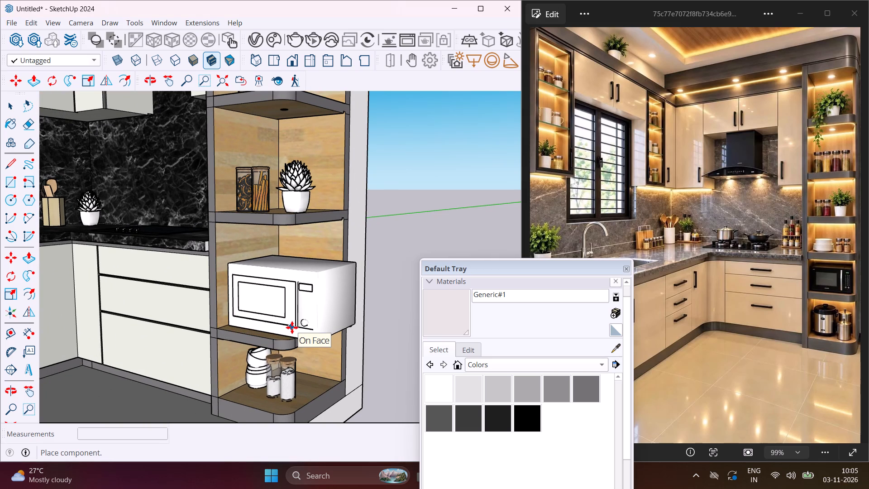
pyautogui.press('Escape')
pyautogui.click(243, 64)
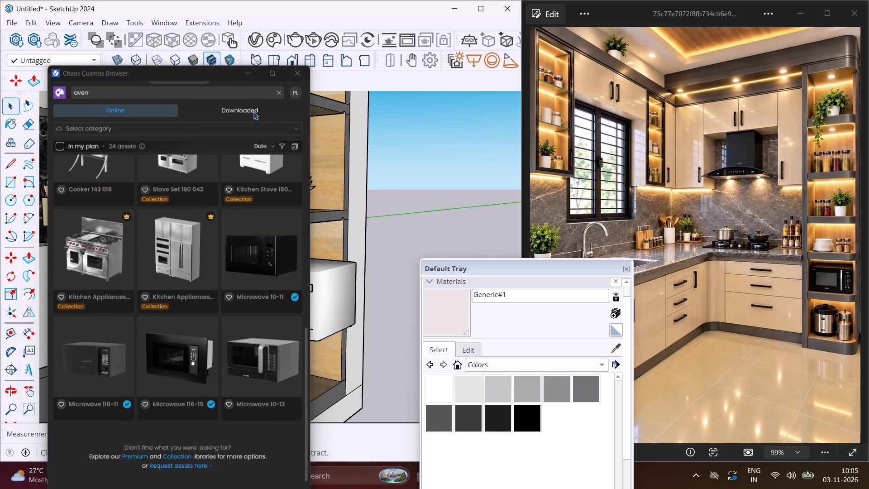
# Scale the microwave down uniformly to about 0.67 so it fits within the shelf compartment.
pyautogui.click(286, 284)
pyautogui.moveTo(311, 300); pyautogui.dragTo(193, 318, button='middle')
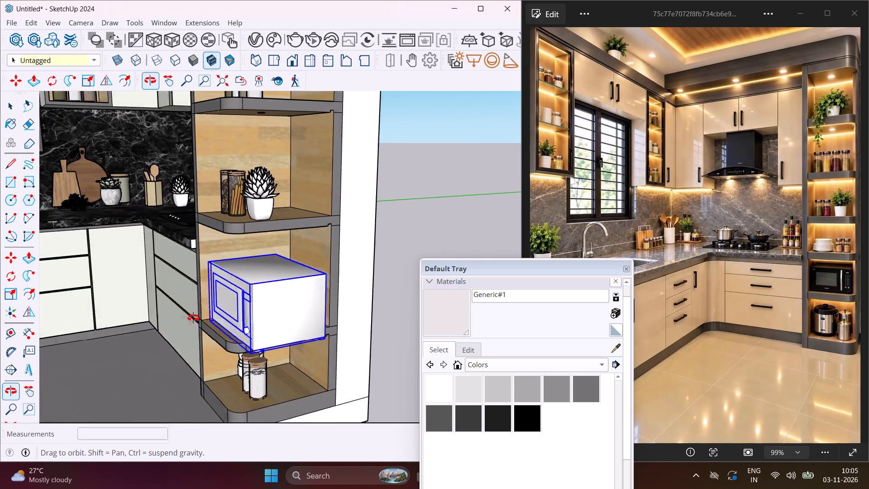
pyautogui.moveTo(193, 318); pyautogui.dragTo(179, 312, button='middle')
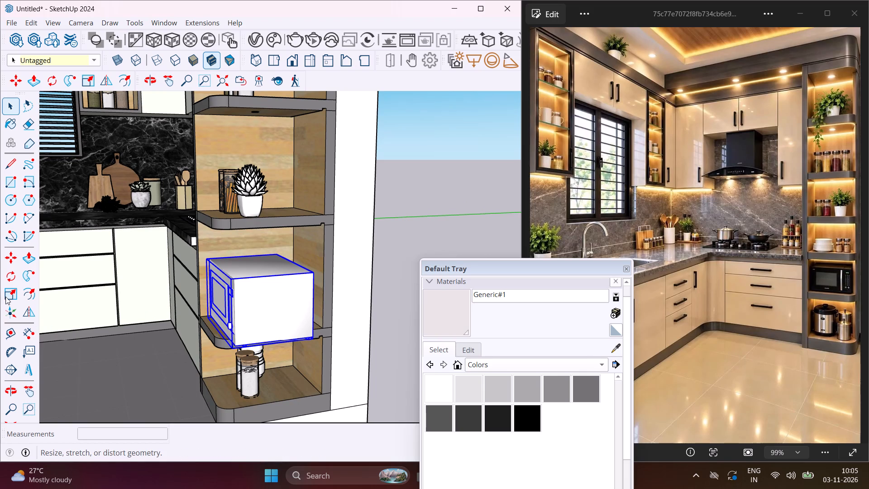
pyautogui.click(5, 297)
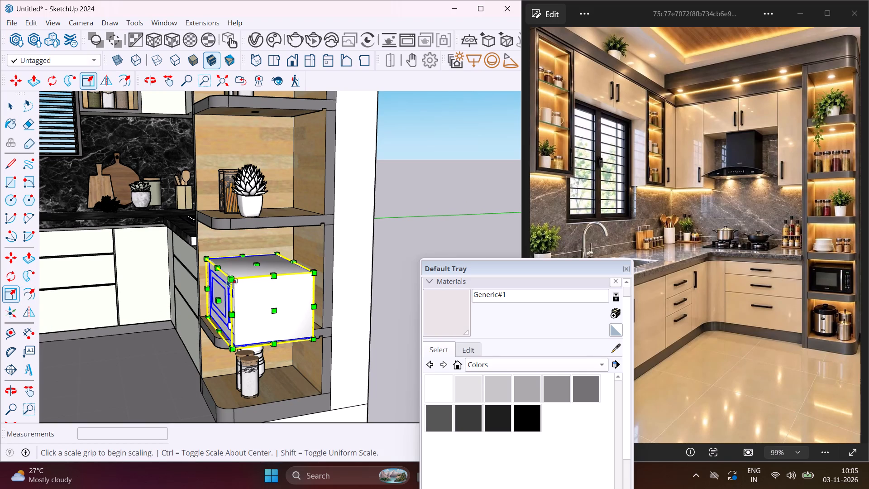
pyautogui.click(231, 277)
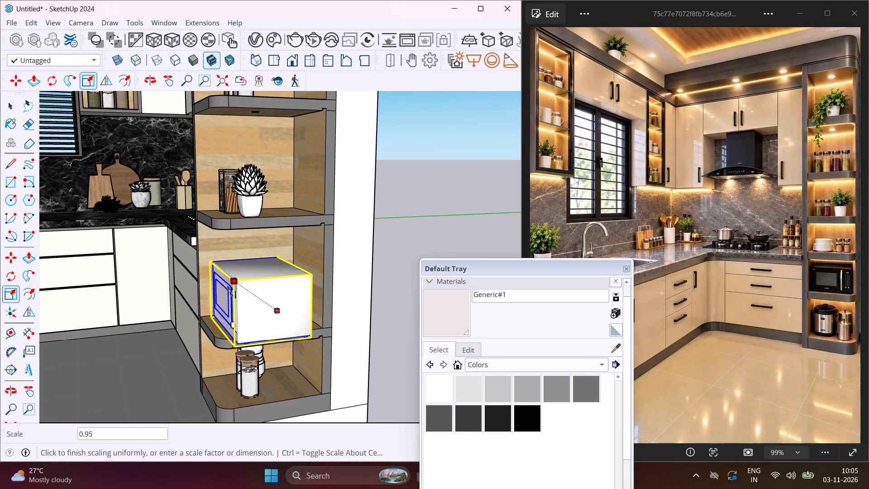
pyautogui.click(235, 319)
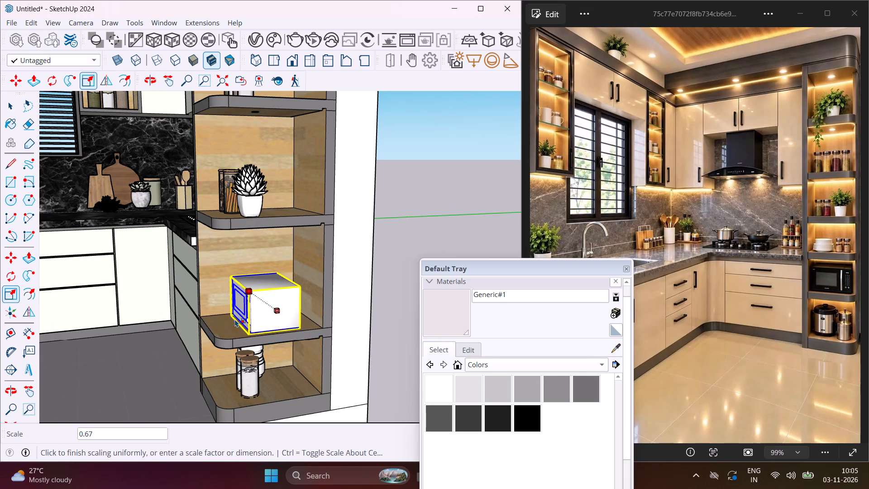
# Stretch the microwave's height along the blue axis by a factor of about 1.23.
pyautogui.moveTo(234, 319); pyautogui.dragTo(378, 340, button='middle')
pyautogui.scroll(2, 323, 312)
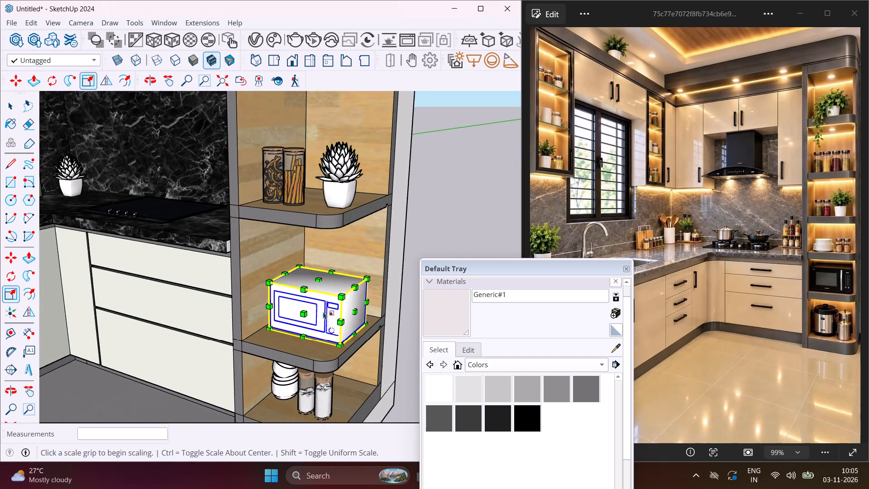
pyautogui.scroll(1, 323, 312)
pyautogui.moveTo(313, 312); pyautogui.dragTo(324, 293, button='middle')
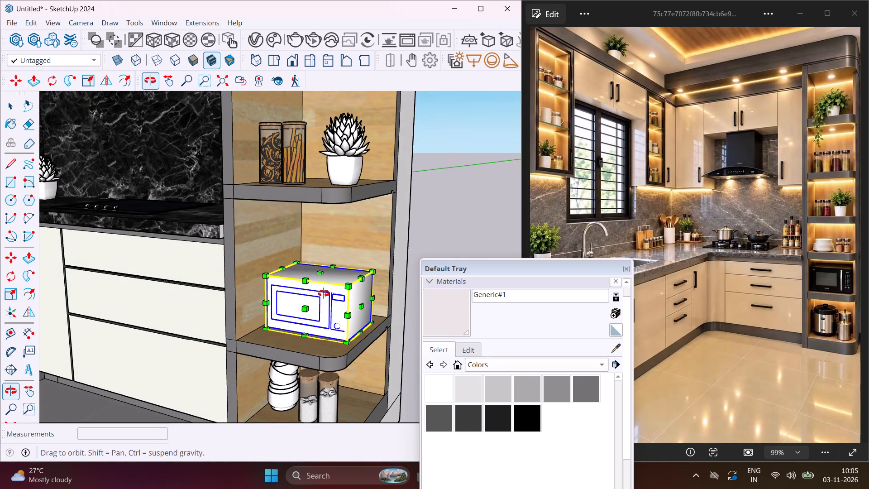
pyautogui.moveTo(324, 293); pyautogui.dragTo(325, 291, button='middle')
pyautogui.scroll(5, 324, 287)
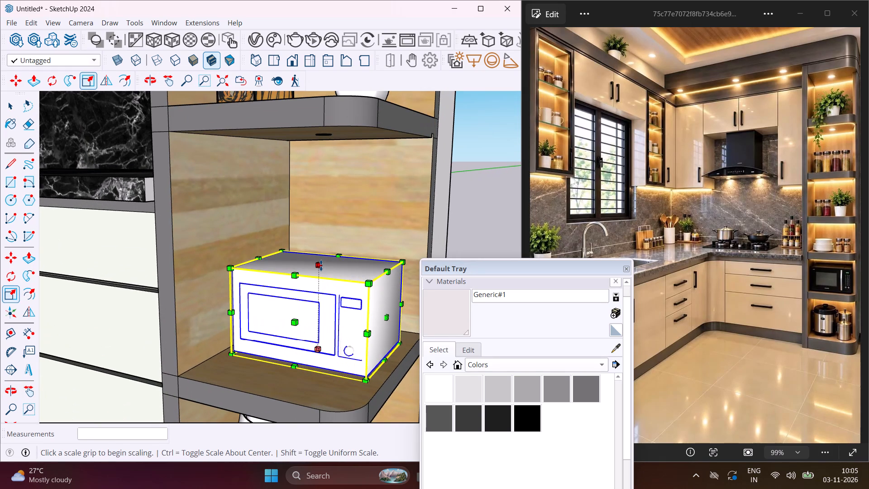
pyautogui.click(321, 265)
pyautogui.click(322, 245)
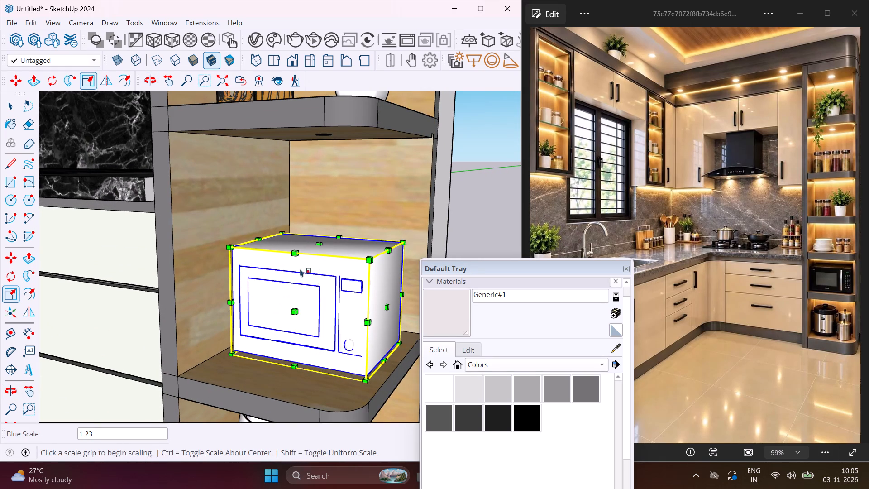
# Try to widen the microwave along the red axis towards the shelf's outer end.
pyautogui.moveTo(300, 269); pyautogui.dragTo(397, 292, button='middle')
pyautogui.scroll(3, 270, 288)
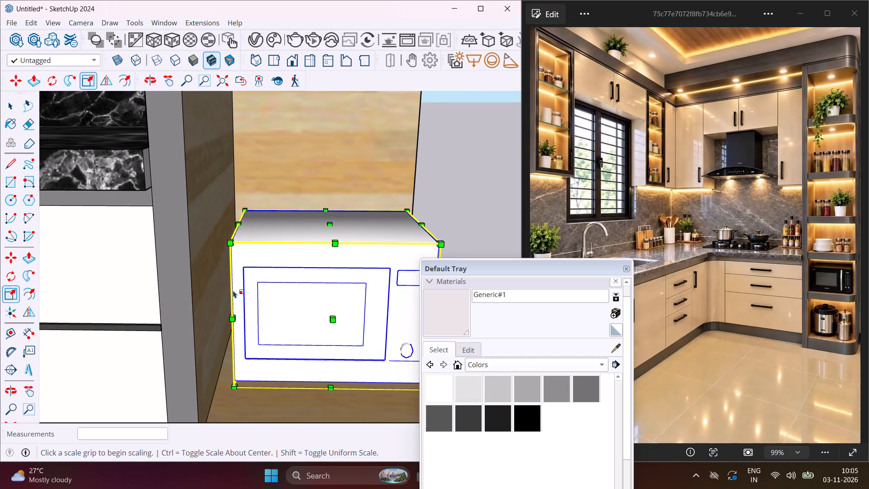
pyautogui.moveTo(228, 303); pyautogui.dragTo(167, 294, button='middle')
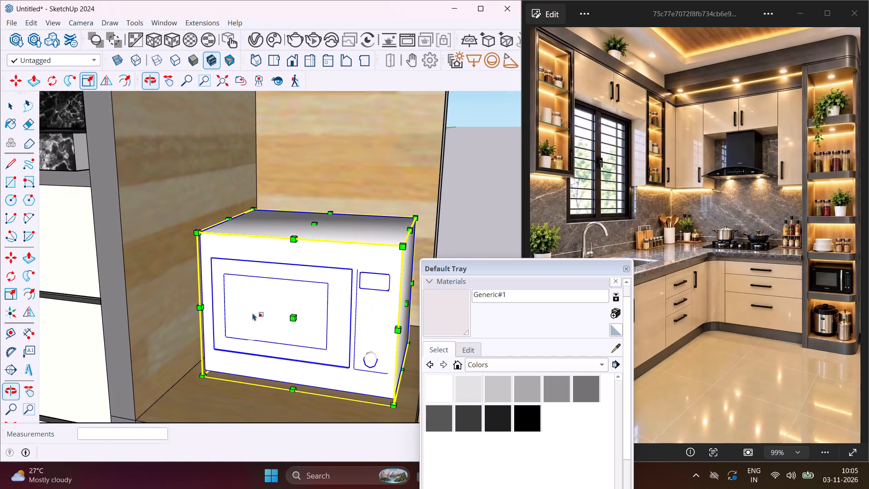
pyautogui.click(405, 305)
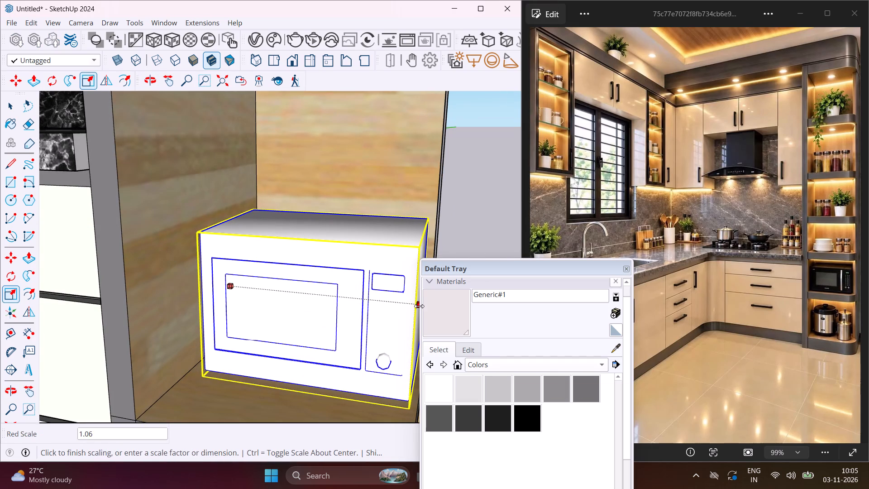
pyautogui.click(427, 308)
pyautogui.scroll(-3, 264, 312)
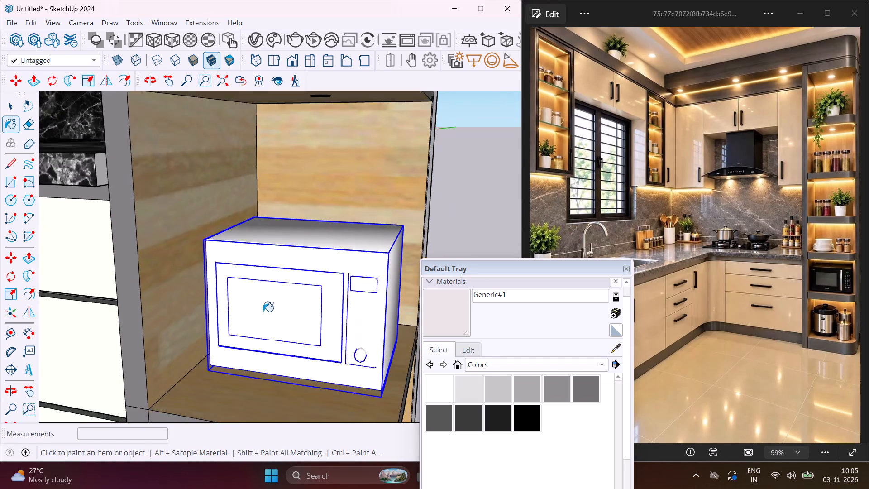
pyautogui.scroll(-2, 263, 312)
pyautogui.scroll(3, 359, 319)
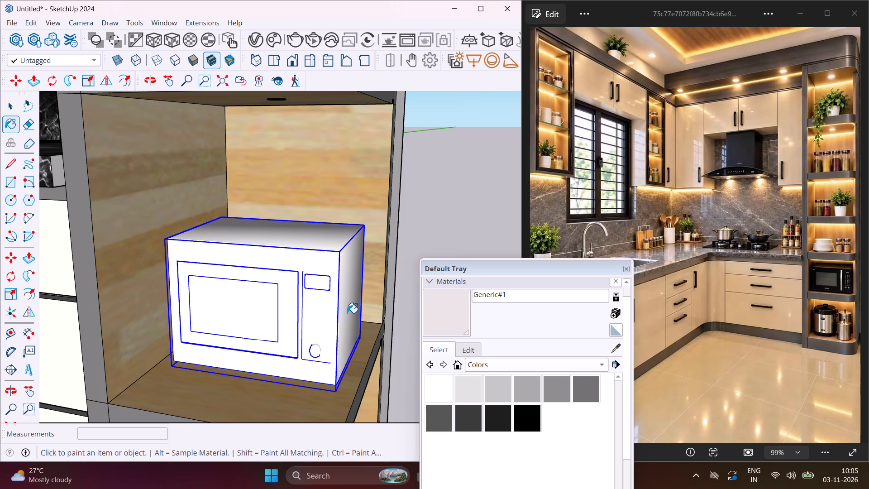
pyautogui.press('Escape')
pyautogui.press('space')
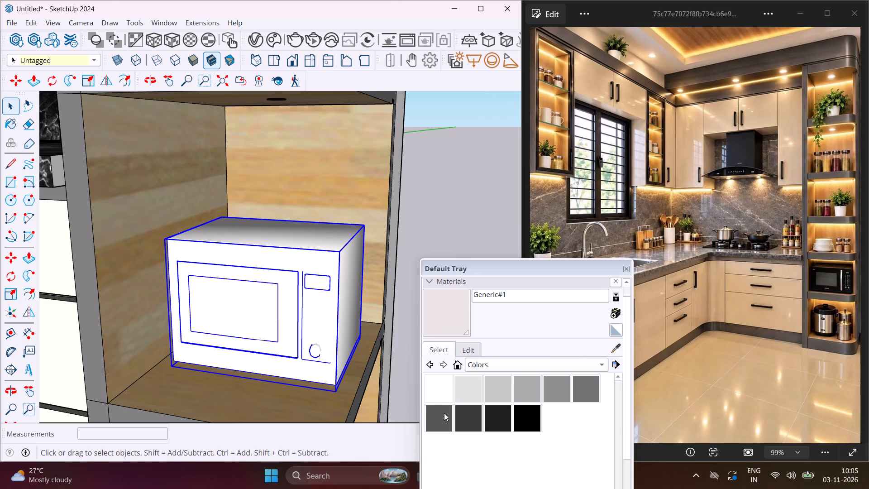
# Paint the whole microwave with the near-black Color M08 from the Colors collection.
pyautogui.click(494, 418)
pyautogui.click(325, 317)
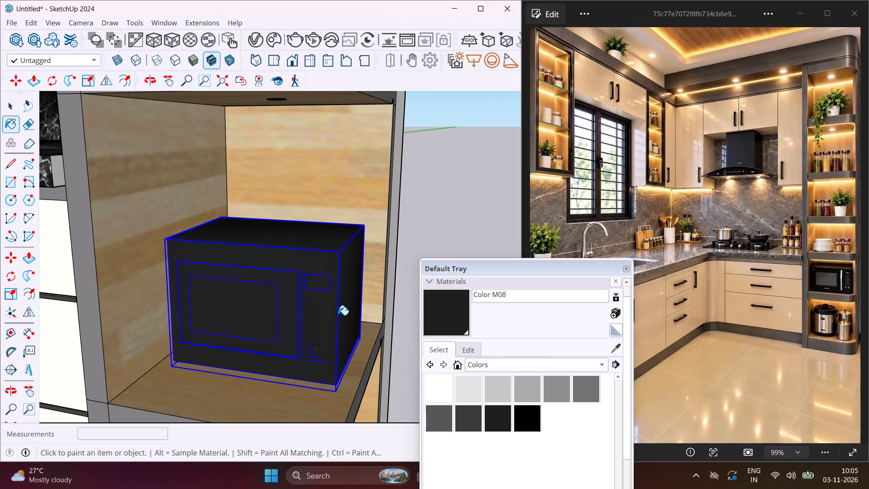
pyautogui.press('Escape')
pyautogui.press('space')
# Widen the microwave along the red axis, finishing with a scale factor of about 1.13.
pyautogui.click(344, 308)
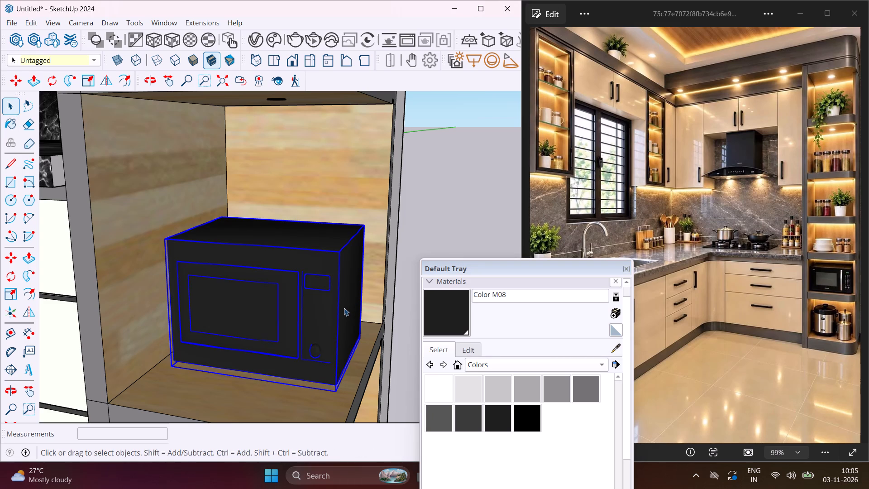
pyautogui.click(5, 295)
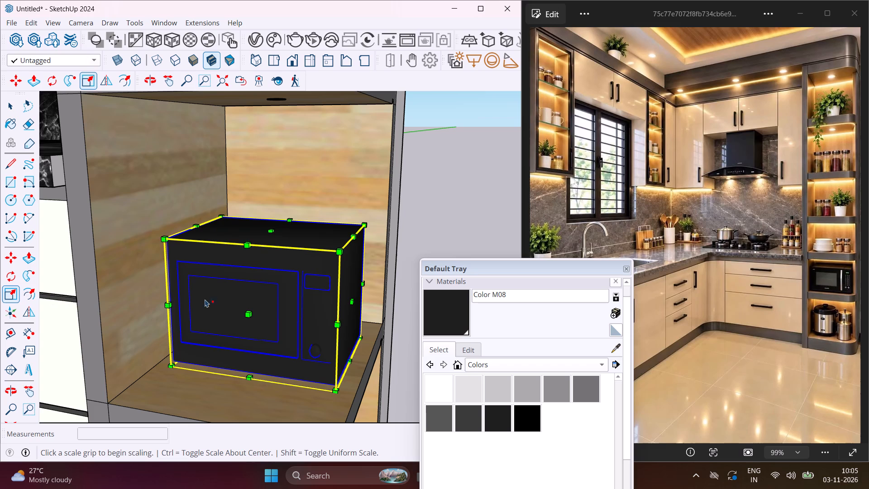
pyautogui.moveTo(348, 301); pyautogui.dragTo(353, 301)
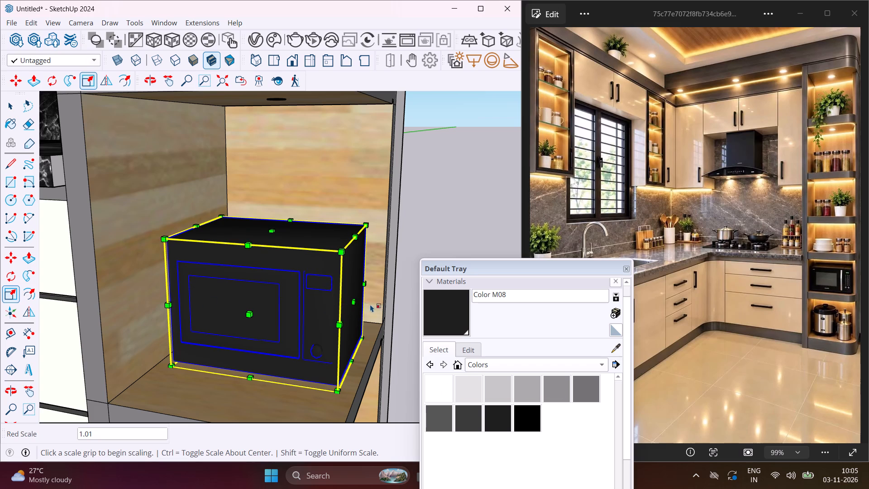
pyautogui.click(353, 301)
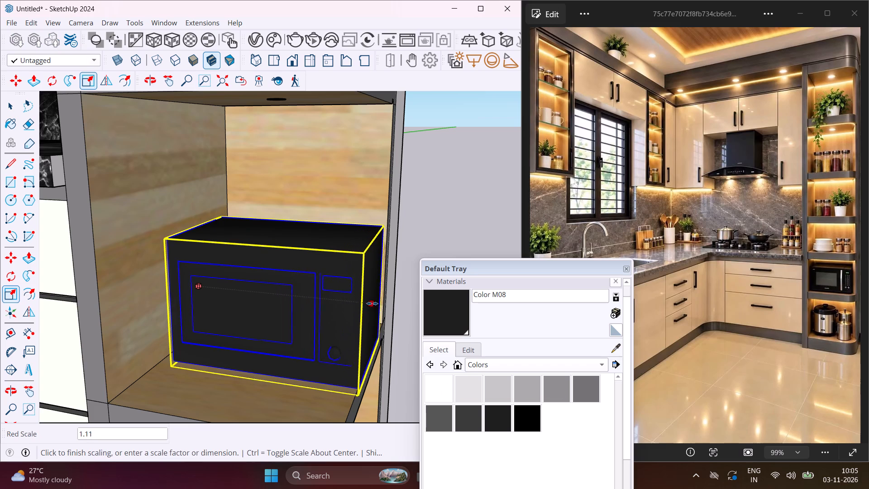
pyautogui.click(376, 303)
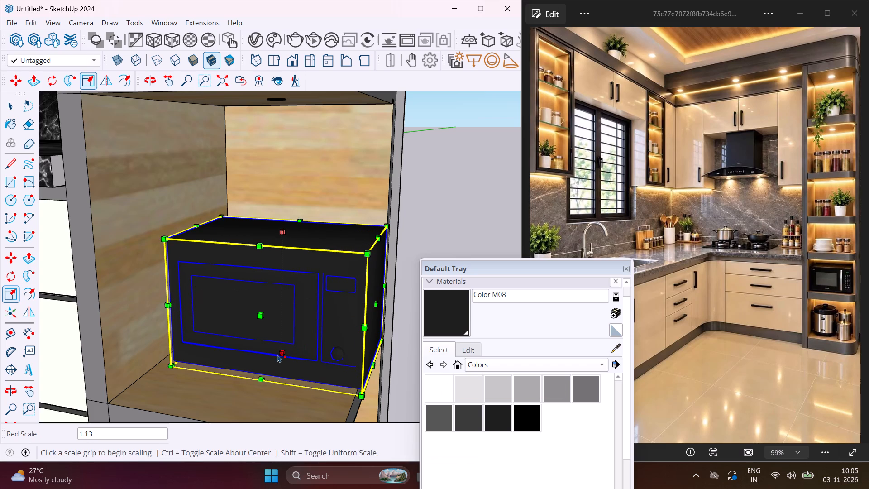
# Move the microwave about 13/16" along its shelf, away from the outer end.
pyautogui.press('m')
pyautogui.scroll(3, 269, 391)
pyautogui.click(269, 400)
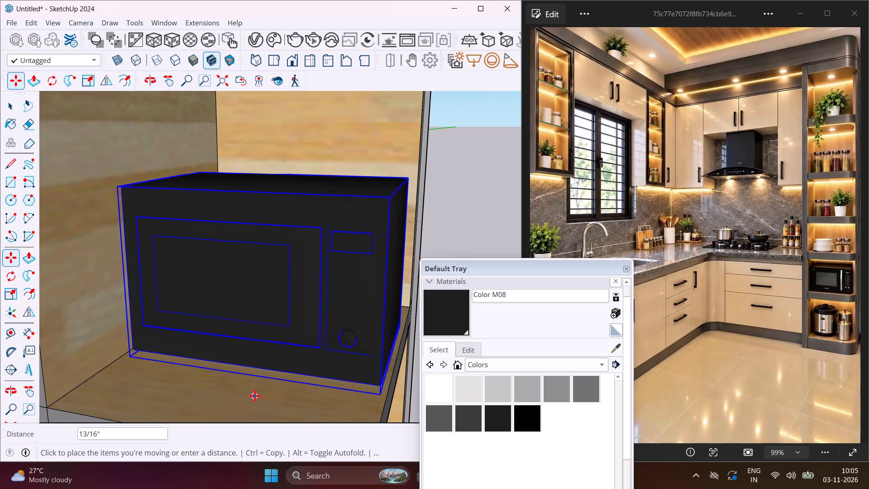
pyautogui.click(252, 395)
pyautogui.scroll(-4, 203, 385)
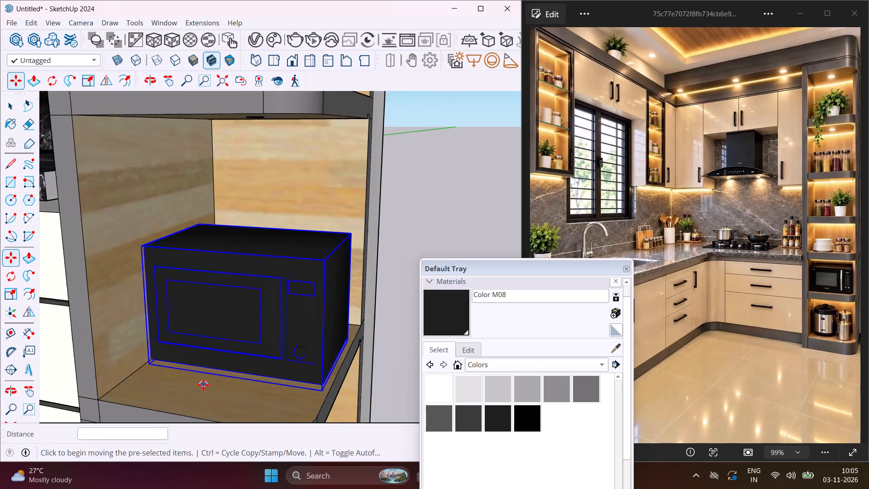
pyautogui.scroll(-6, 203, 385)
pyautogui.press('Escape')
pyautogui.press('space')
# Move the potted succulent slightly along its open shelf towards the two glass jars.
pyautogui.scroll(-2, 269, 221)
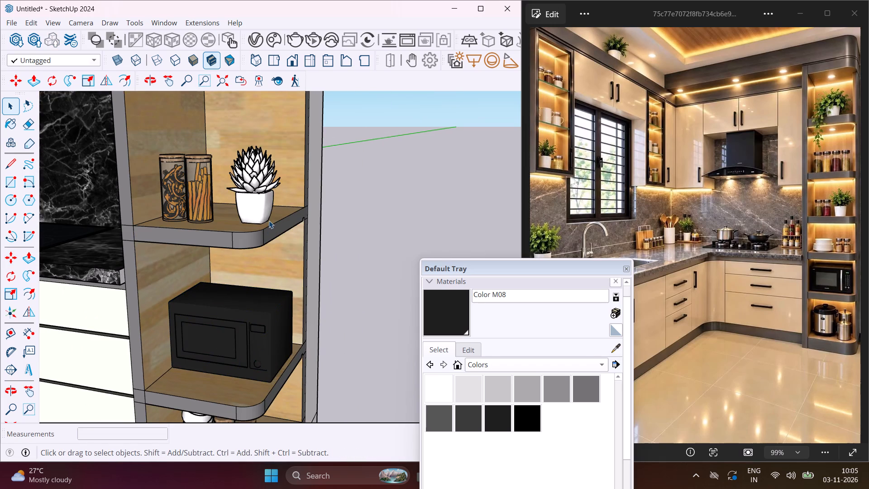
pyautogui.scroll(-7, 269, 221)
pyautogui.moveTo(248, 282); pyautogui.dragTo(330, 265, button='middle')
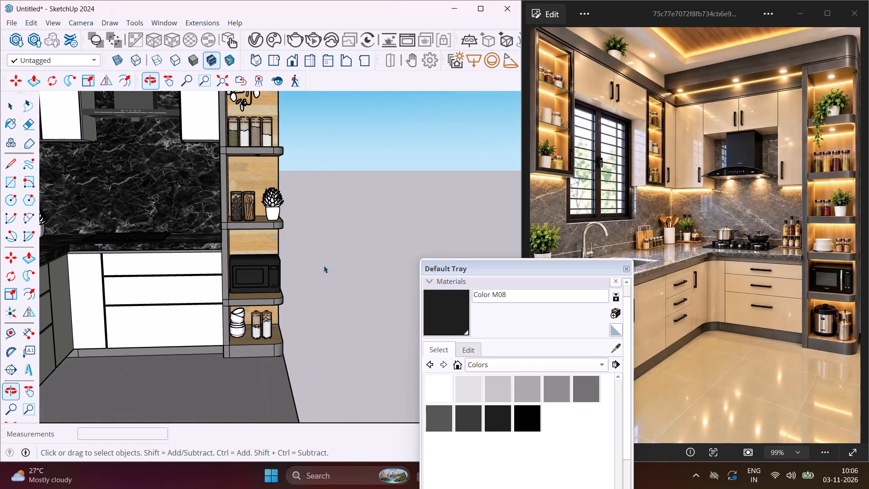
pyautogui.scroll(-4, 310, 265)
pyautogui.scroll(11, 283, 221)
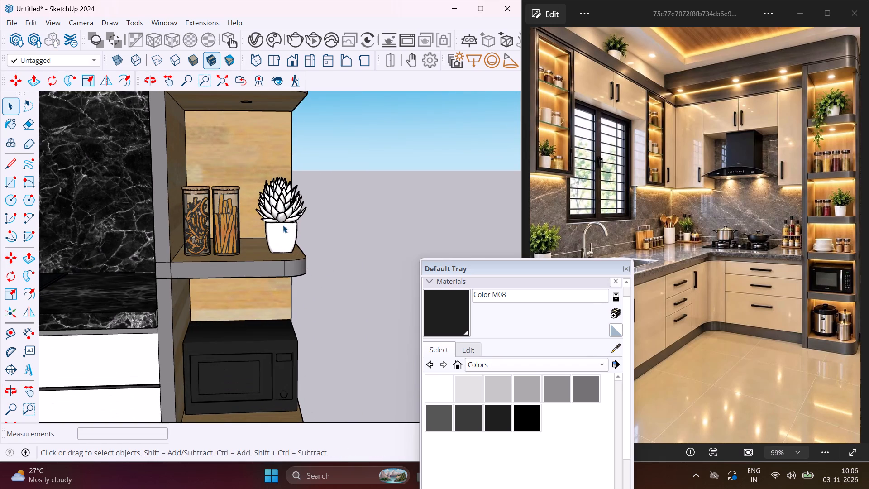
pyautogui.moveTo(283, 225); pyautogui.dragTo(282, 248, button='middle')
pyautogui.scroll(4, 282, 249)
pyautogui.click(282, 249)
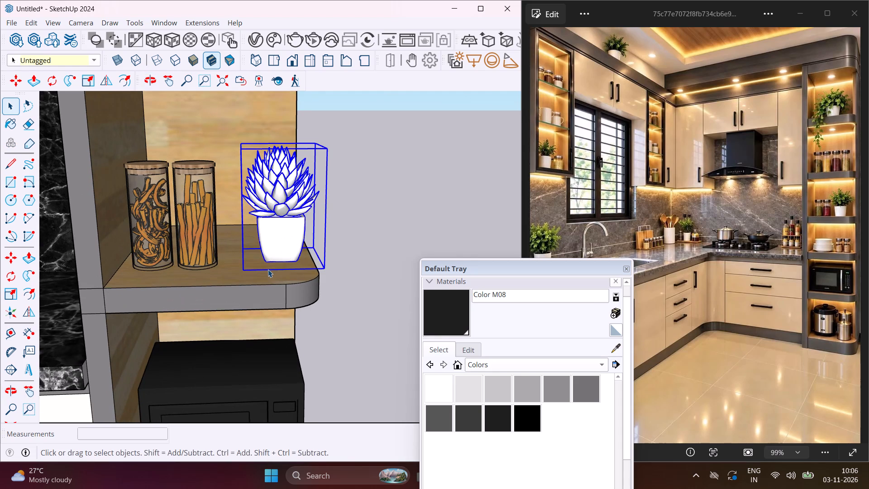
pyautogui.press('m')
pyautogui.scroll(2, 268, 273)
pyautogui.click(274, 278)
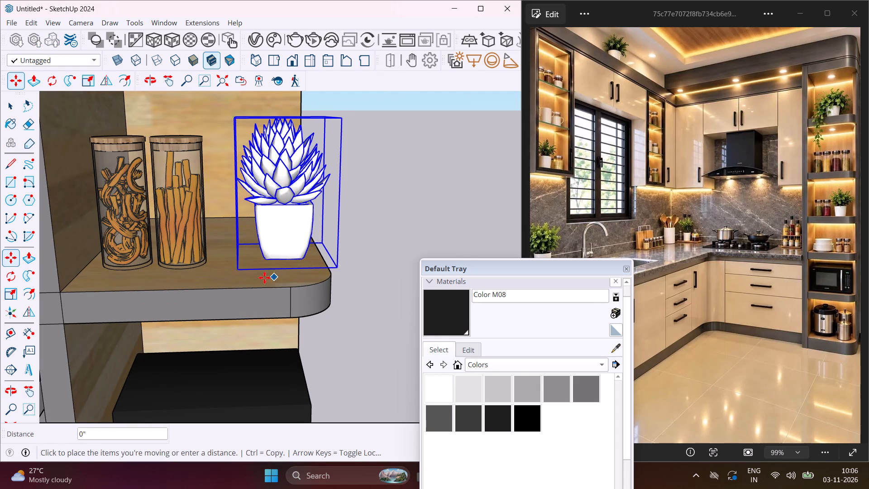
pyautogui.click(255, 278)
pyautogui.press('Escape')
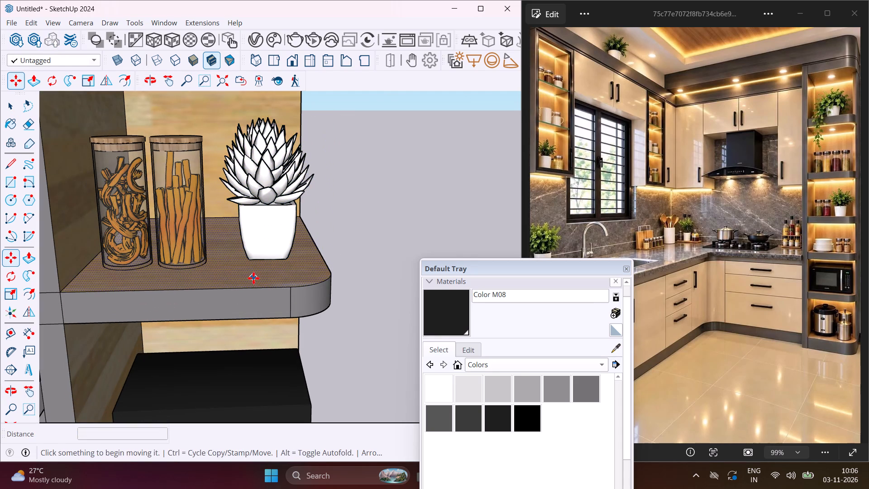
pyautogui.press('space')
# Push/Pull the end face of the window wall outward by 5' 2 3/8" to lengthen the wall.
pyautogui.scroll(-17, 283, 262)
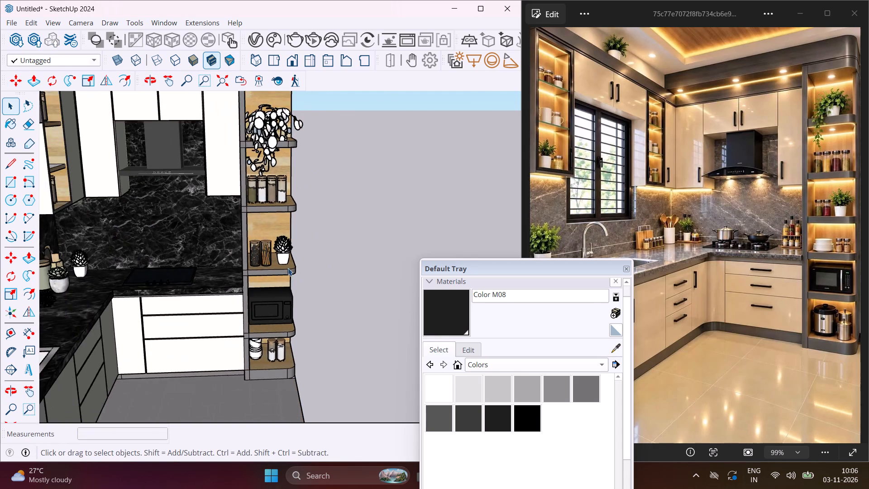
pyautogui.scroll(-5, 286, 269)
pyautogui.moveTo(243, 298); pyautogui.dragTo(186, 273, button='middle')
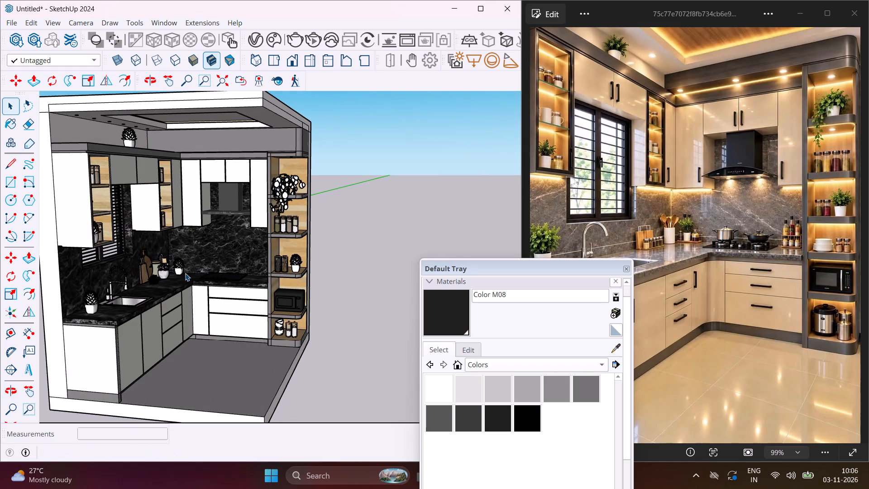
pyautogui.scroll(-4, 173, 274)
pyautogui.moveTo(164, 290); pyautogui.dragTo(139, 284, button='middle')
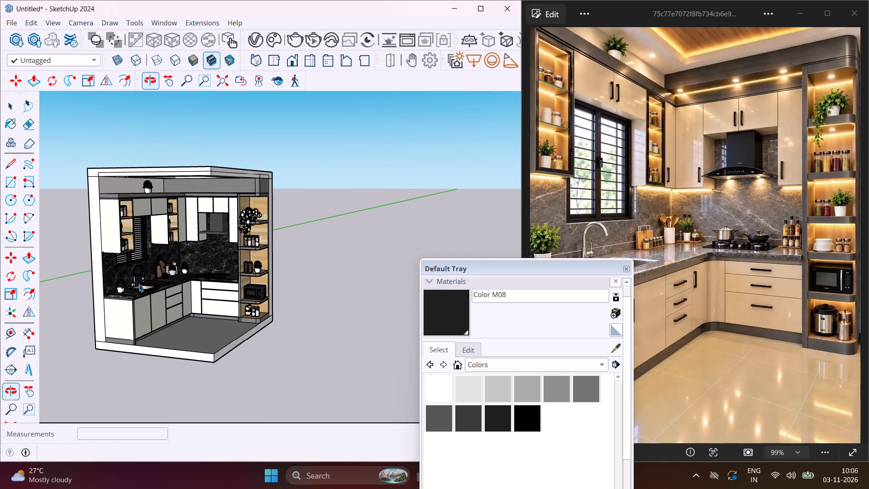
pyautogui.scroll(1, 177, 157)
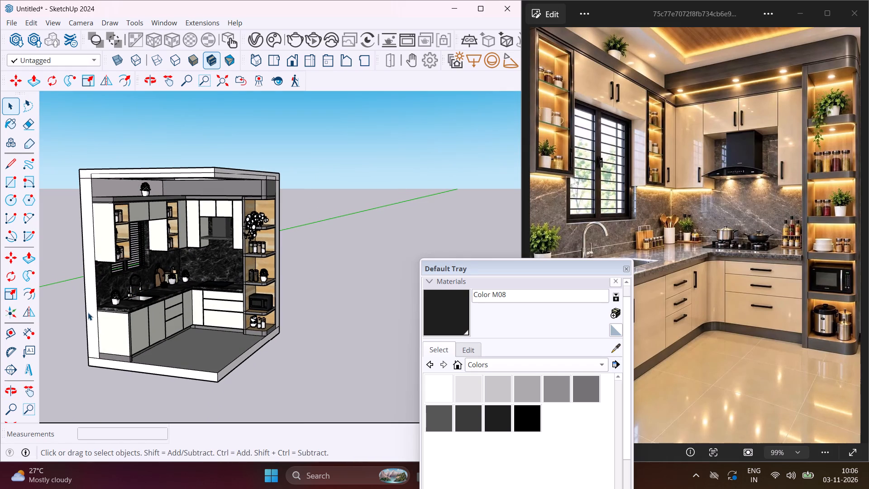
pyautogui.click(91, 322)
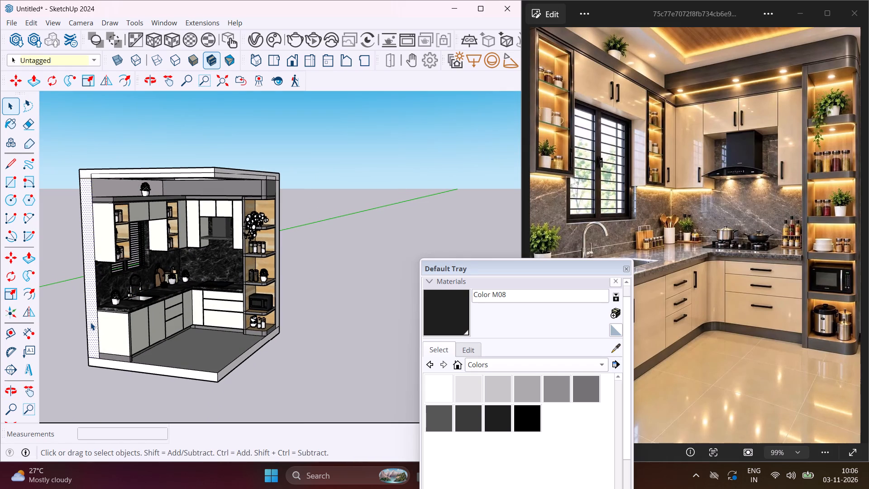
pyautogui.press('p')
pyautogui.click(91, 322)
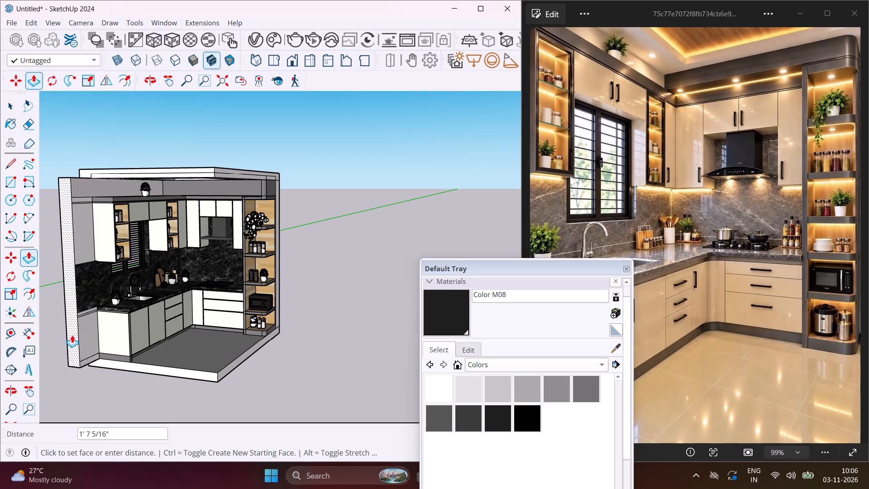
pyautogui.scroll(-5, 72, 335)
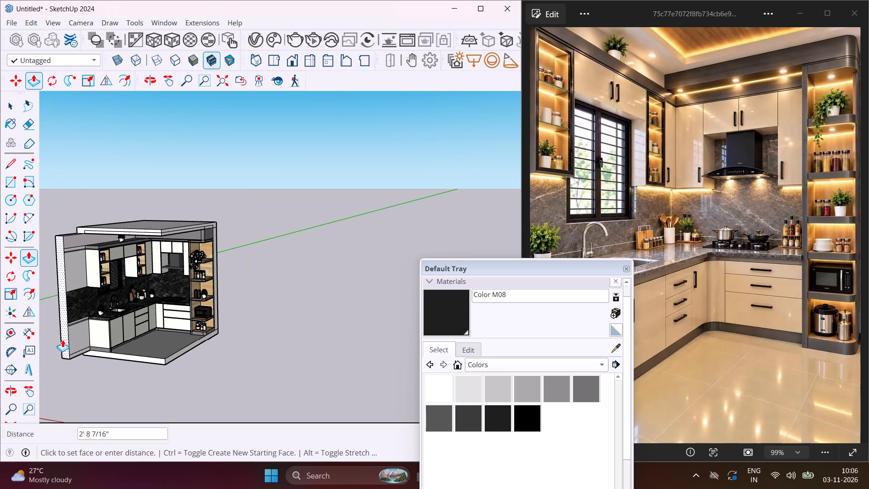
pyautogui.click(43, 355)
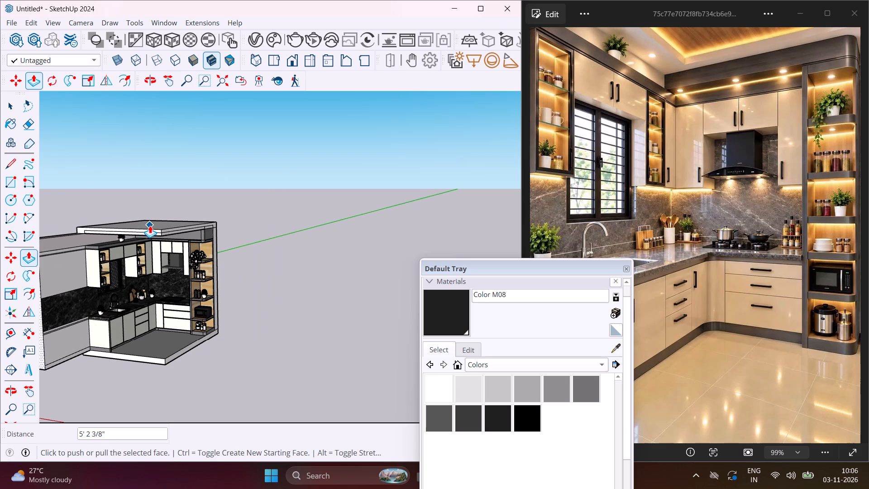
pyautogui.press('Escape')
# Extend the ceiling slab's front edge 5' 2 3/8" to line up with the end of the window wall.
pyautogui.scroll(7, 155, 225)
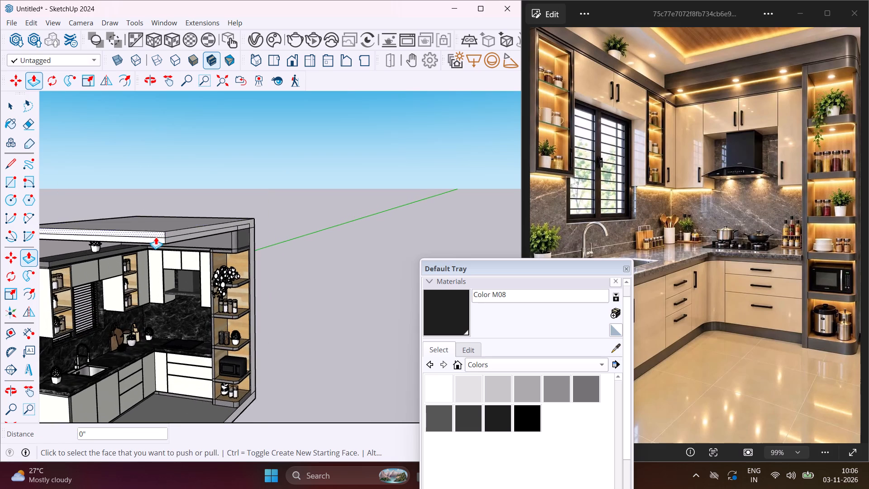
pyautogui.scroll(1, 156, 237)
pyautogui.click(154, 232)
pyautogui.scroll(-8, 151, 232)
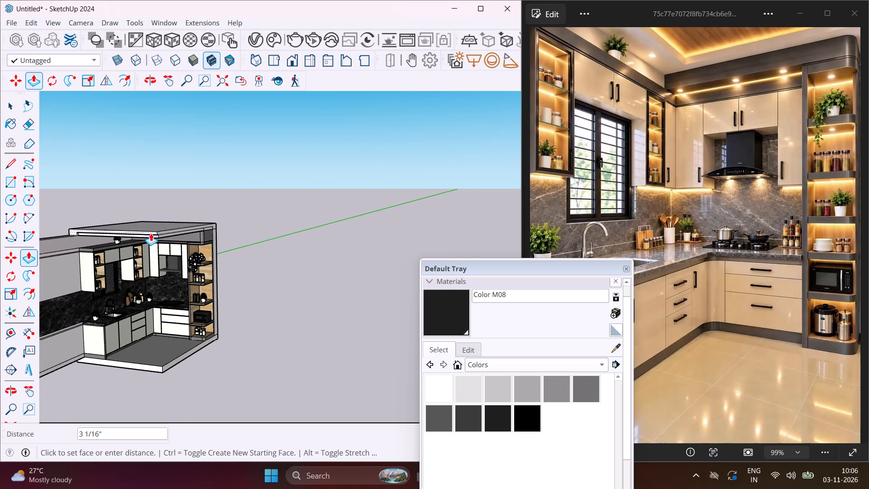
pyautogui.scroll(-6, 151, 233)
pyautogui.click(79, 316)
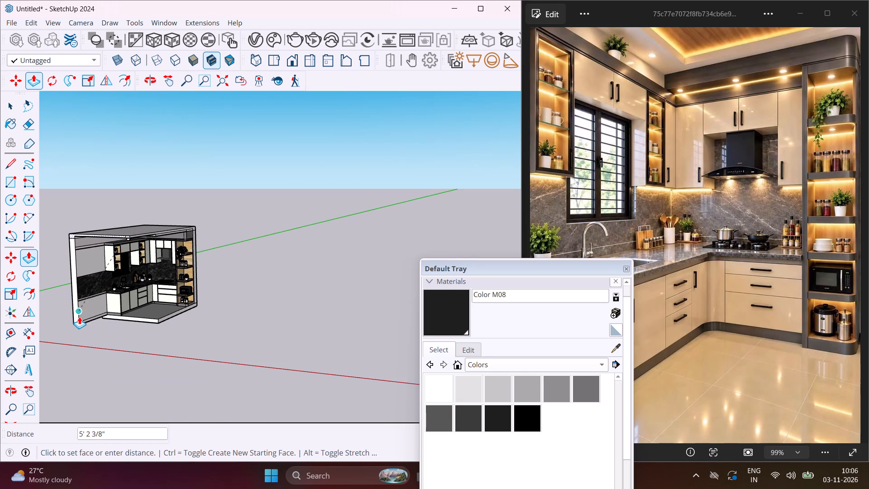
# Extend the floor slab's front edge 5' 2 3/8" to the window wall's end, plus another 3' 3/16" beyond it.
pyautogui.scroll(6, 116, 317)
pyautogui.click(119, 316)
pyautogui.scroll(-3, 109, 320)
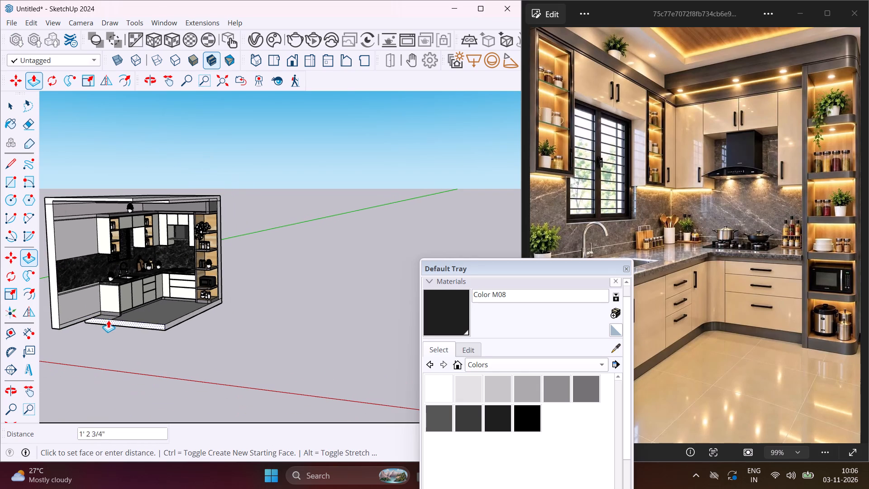
pyautogui.click(56, 307)
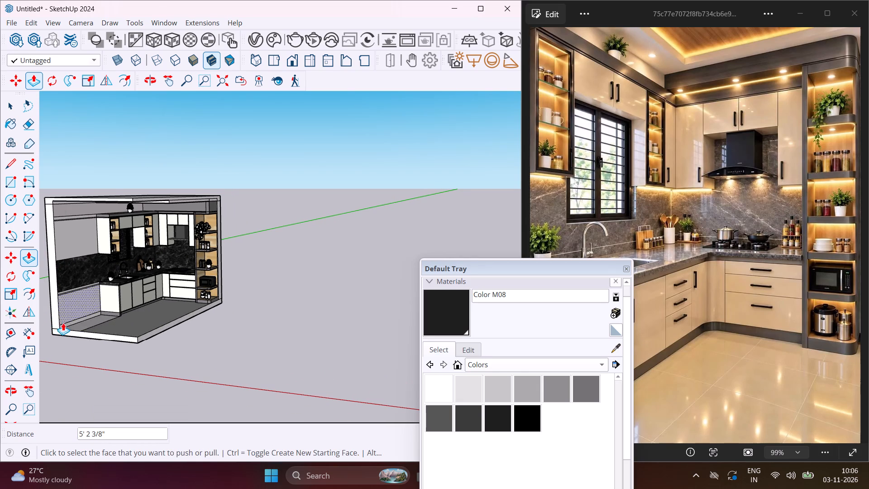
pyautogui.scroll(4, 86, 337)
pyautogui.click(95, 334)
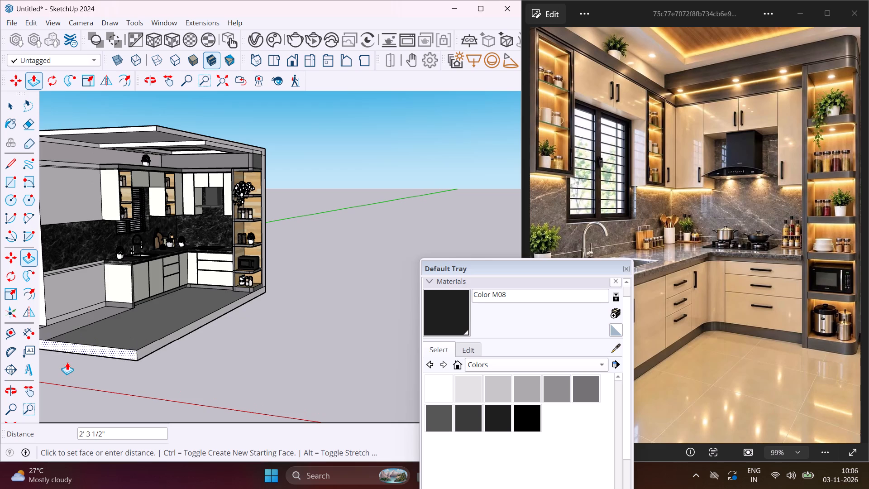
pyautogui.click(62, 369)
# Push/Pull the floor slab's open side edge outward by 4' 9 9/16", past the open shelves.
pyautogui.scroll(3, 130, 356)
pyautogui.click(131, 356)
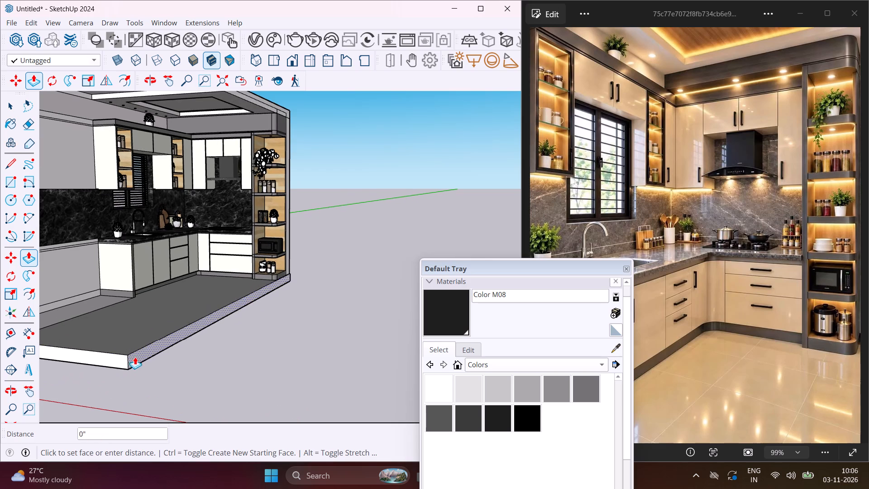
pyautogui.scroll(-5, 157, 359)
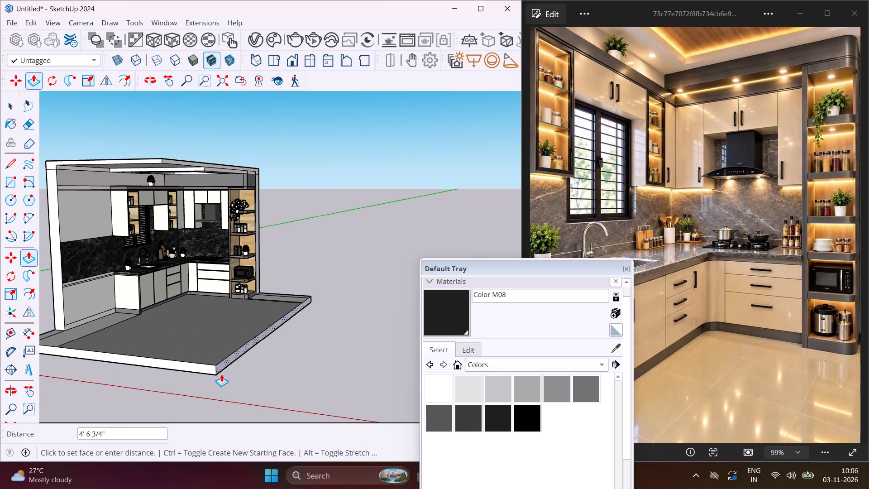
pyautogui.click(222, 374)
# Extend the window wall's end face 3' 3/16" to meet the floor slab's front edge.
pyautogui.scroll(2, 57, 314)
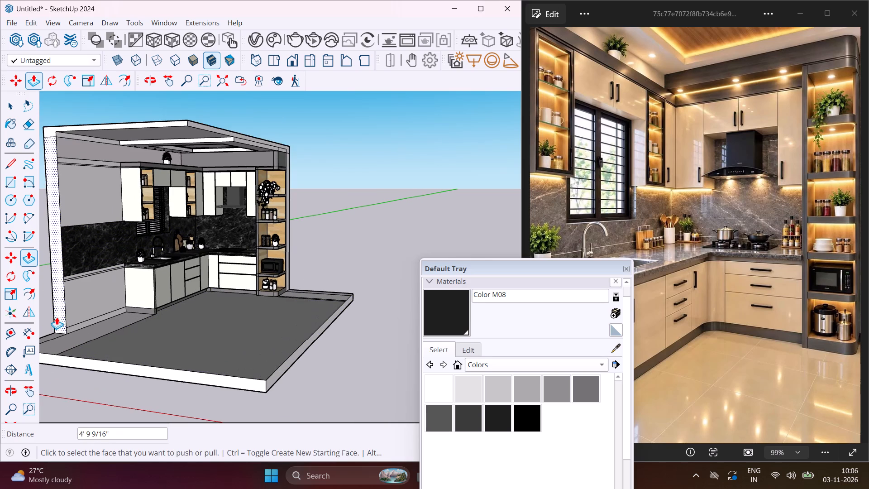
pyautogui.click(57, 317)
pyautogui.click(64, 365)
# Extend the ceiling slab's open side edge 4' 9 9/16" to align with the floor slab's side edge.
pyautogui.scroll(-2, 114, 372)
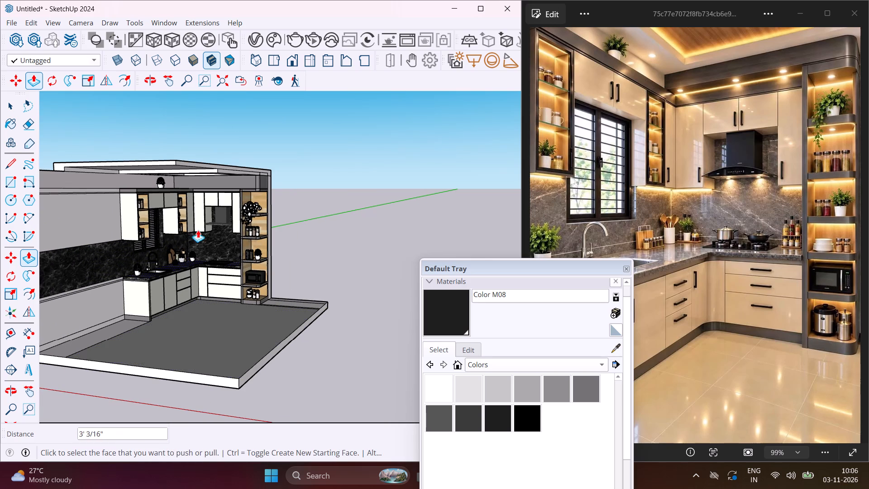
pyautogui.scroll(5, 202, 156)
pyautogui.click(188, 164)
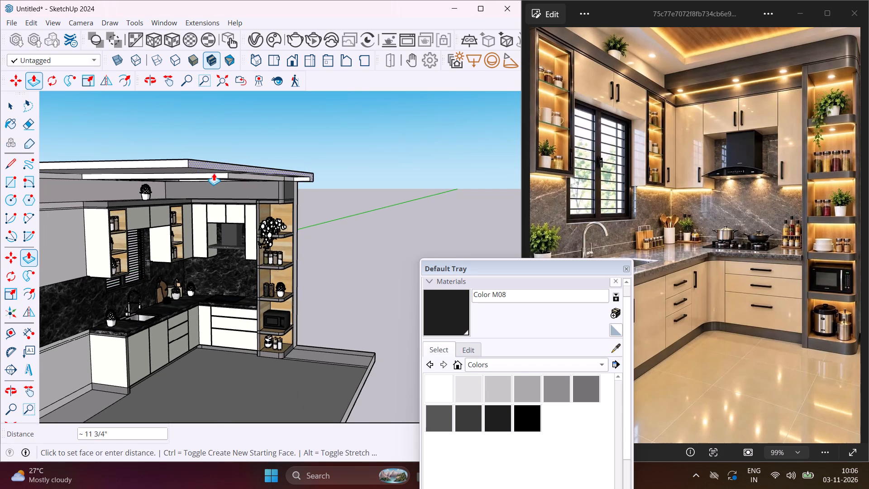
pyautogui.scroll(-7, 214, 173)
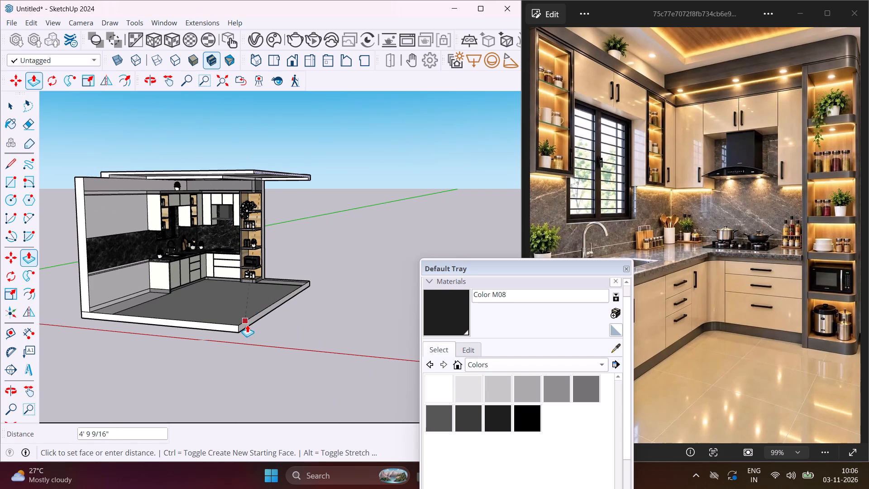
pyautogui.click(247, 325)
# Extend the ceiling slab's front edge 3' 3/16" to align with the floor slab's front edge.
pyautogui.scroll(6, 190, 191)
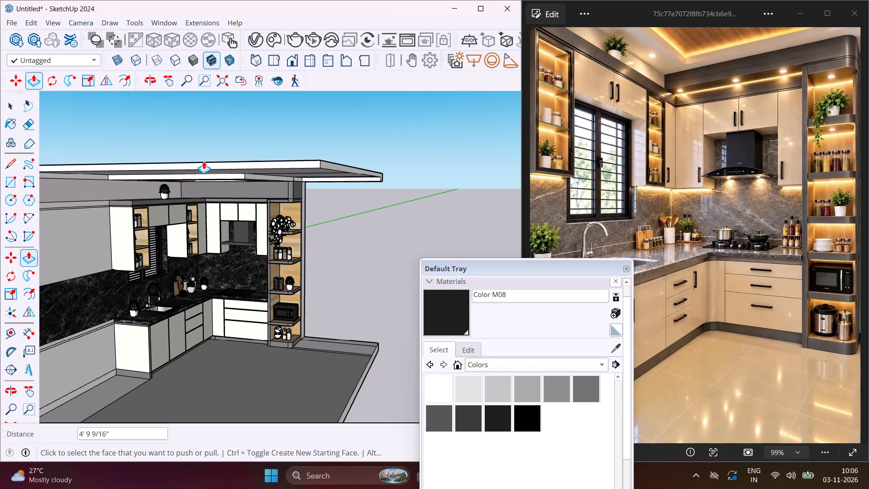
pyautogui.click(205, 166)
pyautogui.scroll(-3, 191, 196)
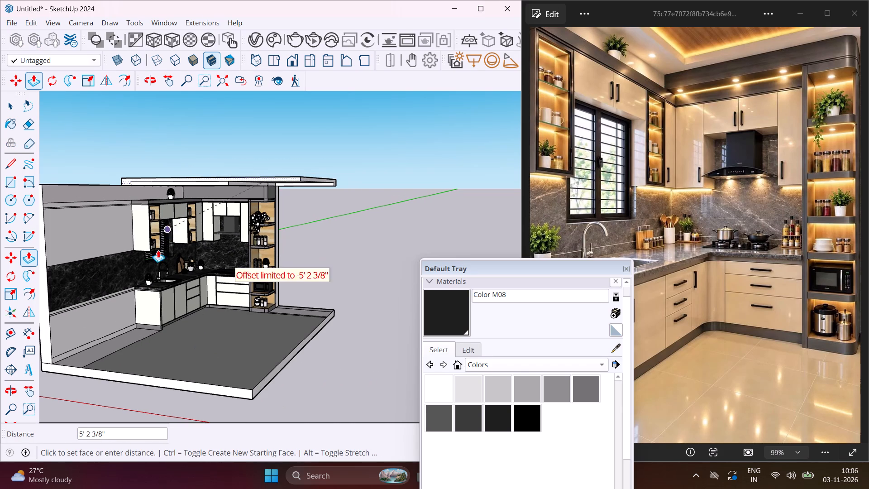
pyautogui.click(163, 382)
# Extend the end face of the wall behind the open shelves 4' 9 9/16" to the floor slab's outer edge.
pyautogui.moveTo(214, 382); pyautogui.dragTo(10, 346, button='middle')
pyautogui.scroll(4, 324, 252)
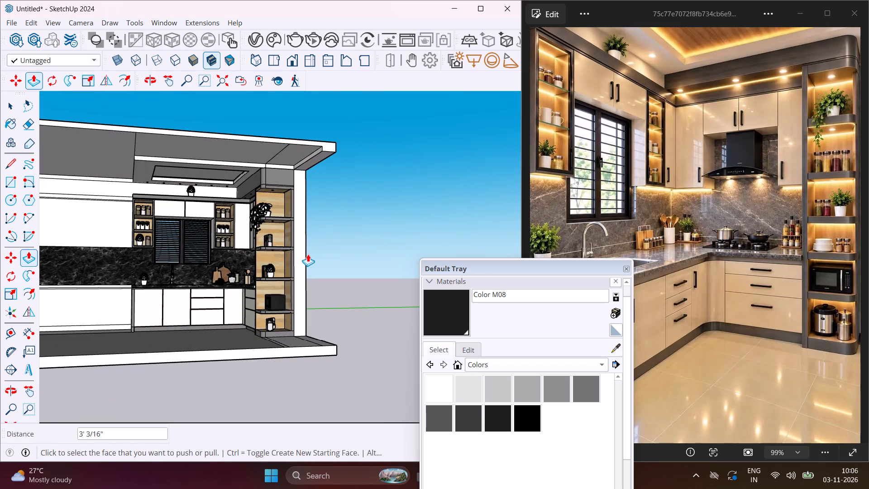
pyautogui.click(304, 263)
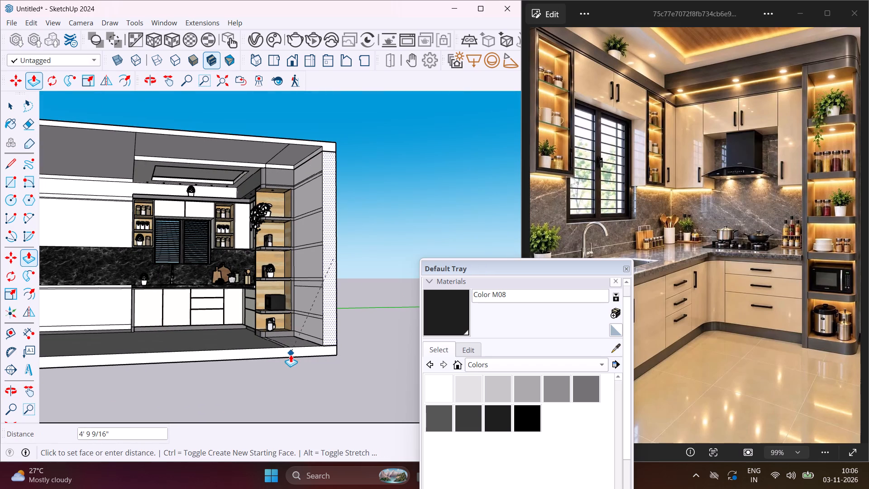
pyautogui.click(291, 355)
pyautogui.moveTo(301, 335); pyautogui.dragTo(379, 345, button='middle')
pyautogui.scroll(-5, 377, 345)
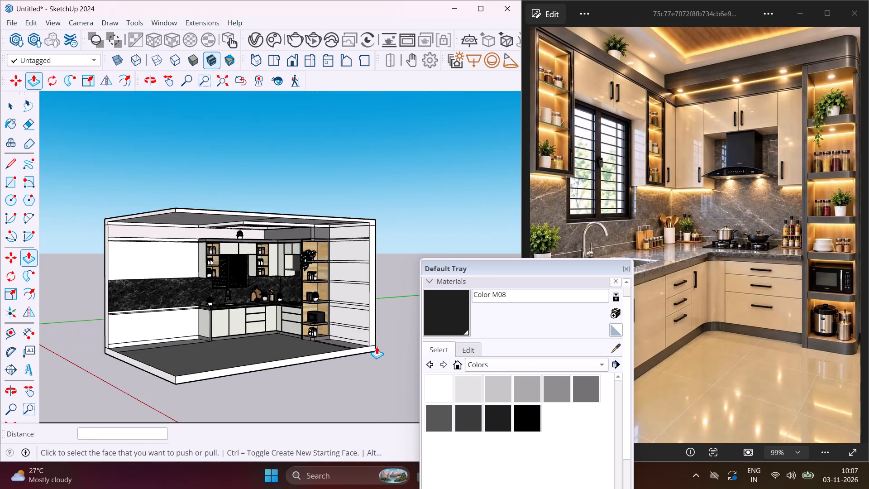
pyautogui.scroll(-3, 374, 346)
pyautogui.press('Escape')
pyautogui.press('space')
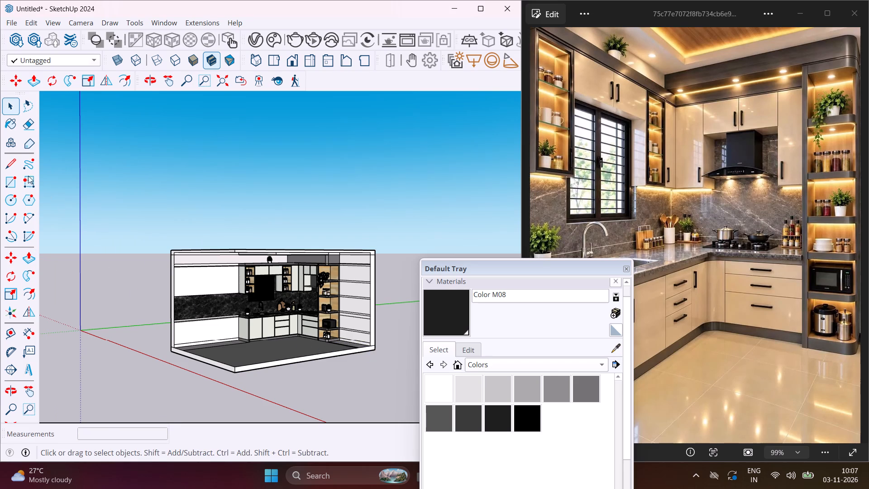
# Close off the room's open sides with a 12' 9 9/16" by 11' rectangle from the ceiling's outer corner to the floor's front corner.
pyautogui.click(14, 182)
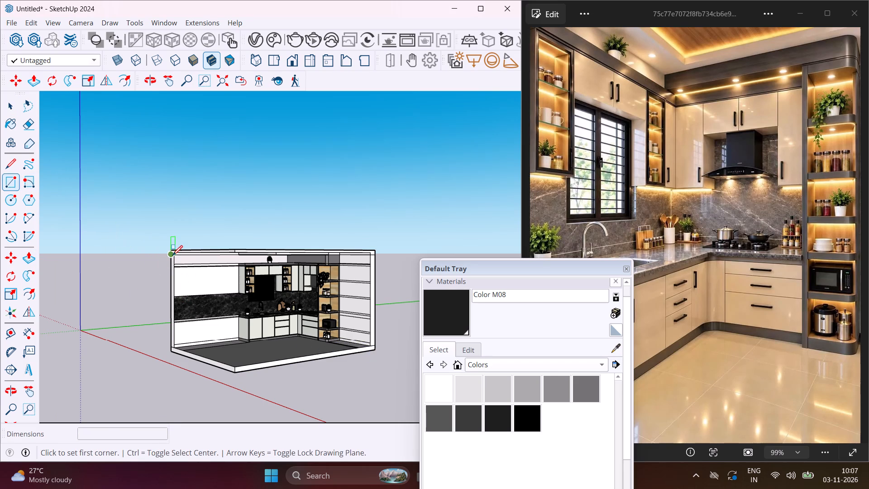
pyautogui.click(170, 251)
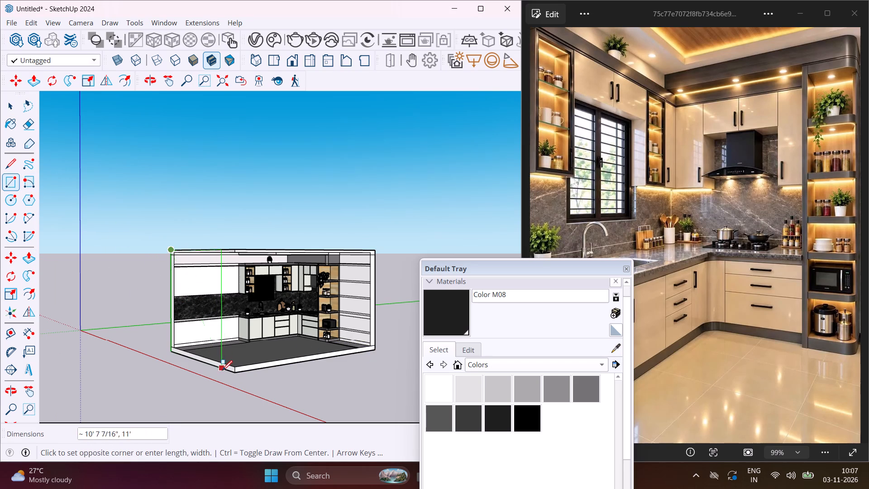
pyautogui.click(232, 376)
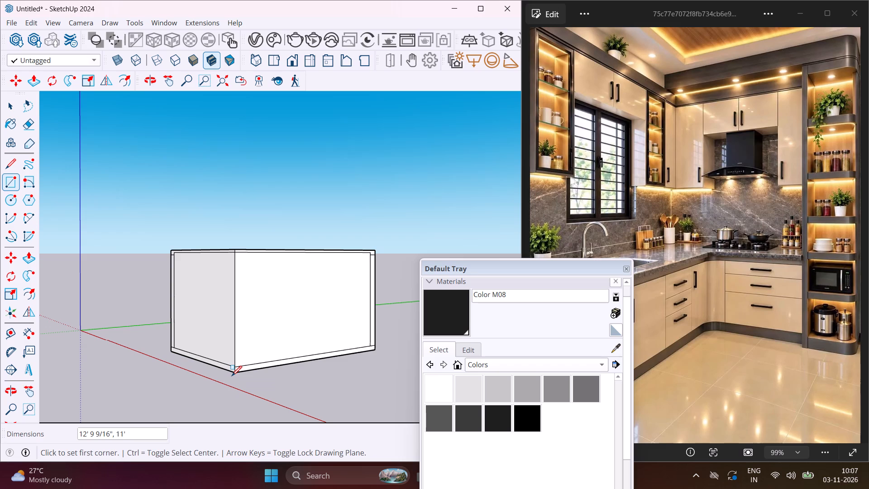
pyautogui.press('Escape')
pyautogui.press('space')
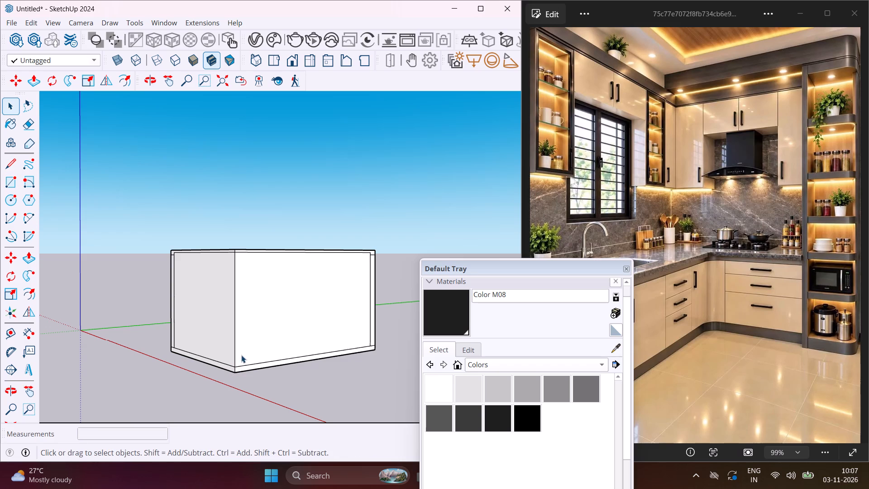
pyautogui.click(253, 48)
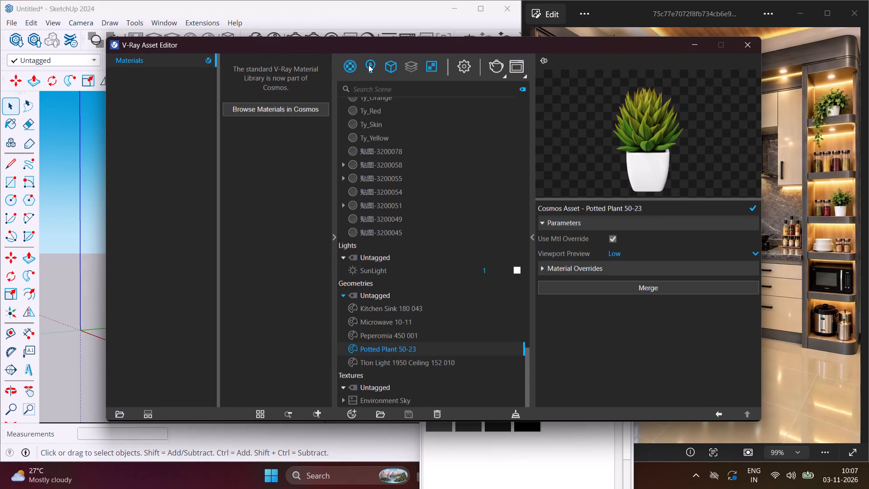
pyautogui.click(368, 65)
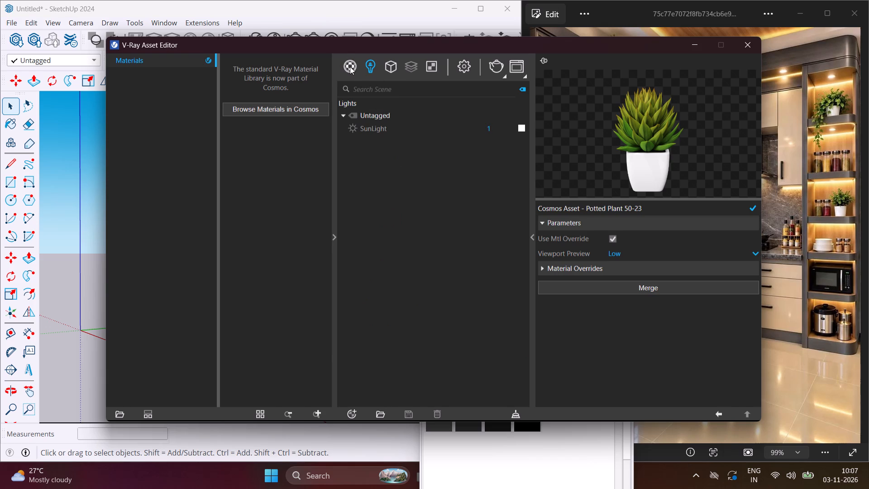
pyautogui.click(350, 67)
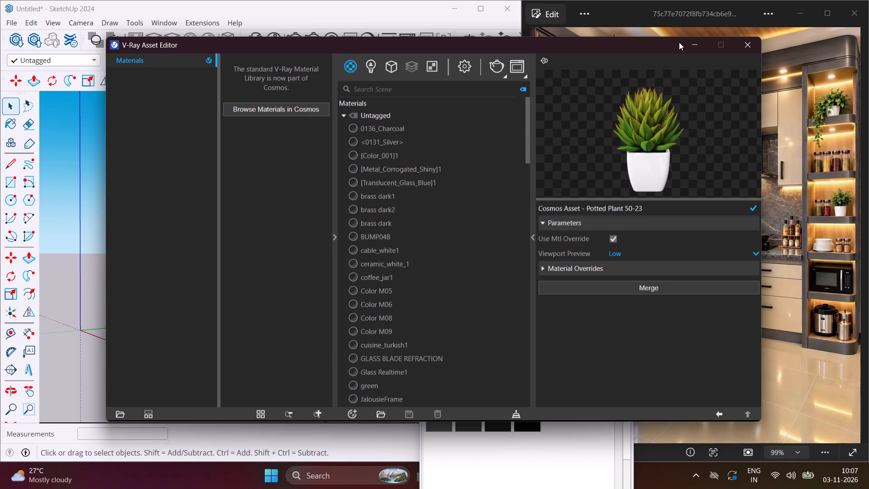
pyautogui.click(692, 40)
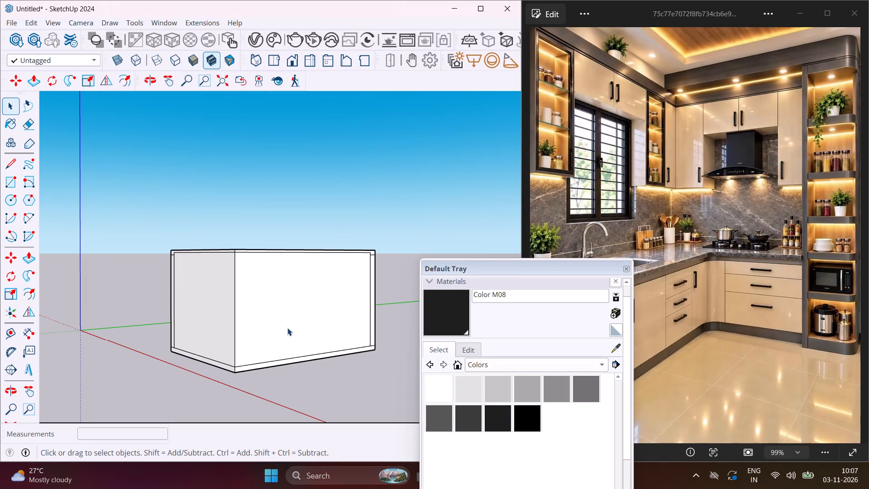
# Frame an interior view of the sink, window and hood corner with the open shelves, similar to the reference image.
pyautogui.scroll(11, 244, 314)
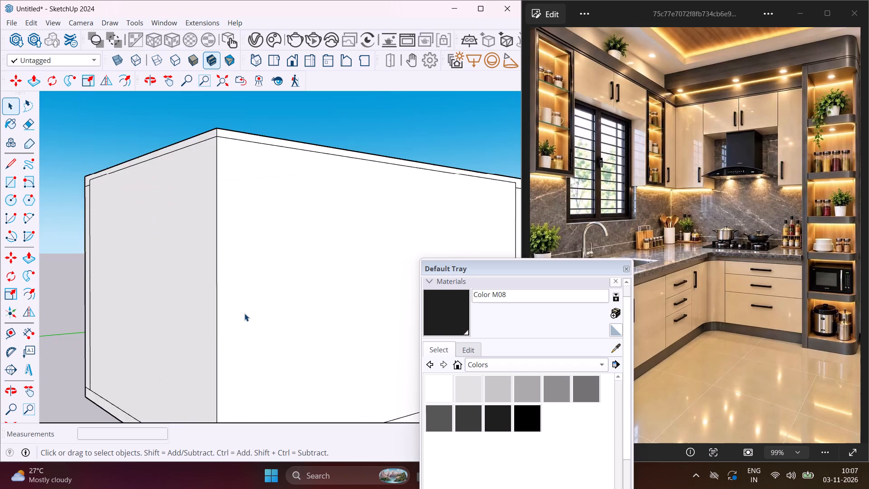
pyautogui.scroll(11, 244, 313)
pyautogui.scroll(15, 244, 313)
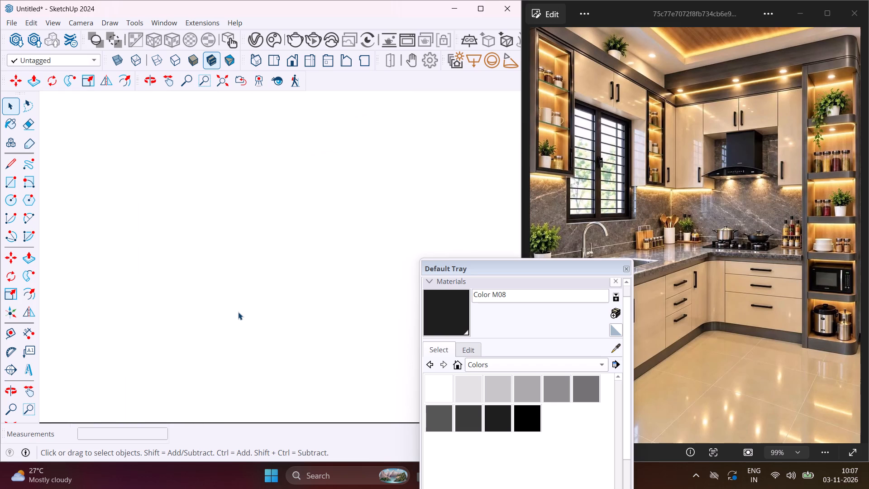
pyautogui.scroll(15, 238, 312)
pyautogui.scroll(12, 238, 312)
pyautogui.scroll(20, 238, 312)
pyautogui.scroll(6, 238, 312)
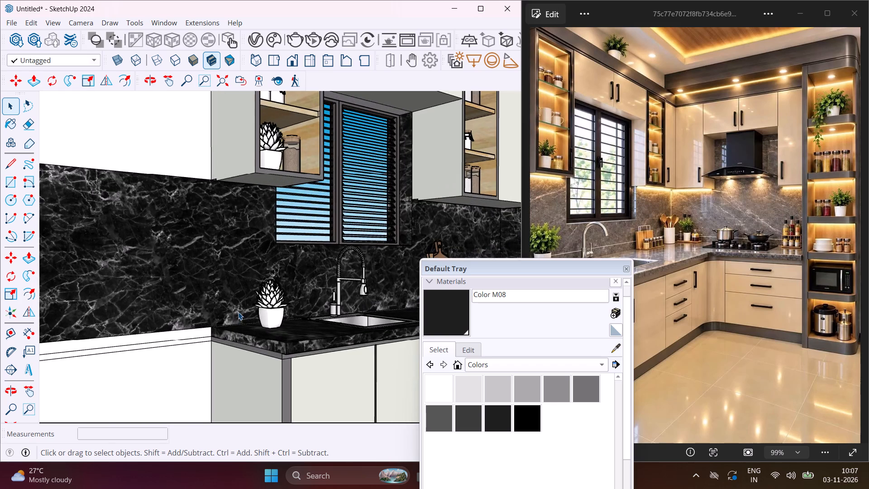
pyautogui.scroll(-5, 238, 312)
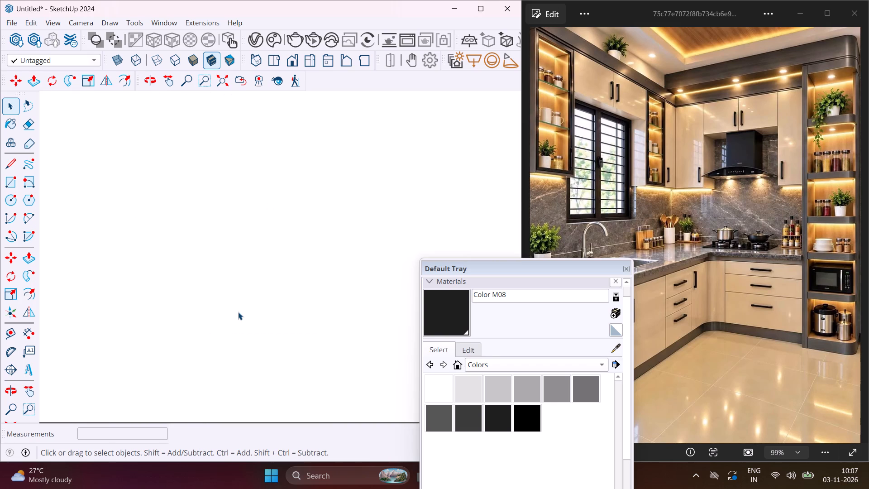
pyautogui.scroll(16, 238, 312)
pyautogui.scroll(19, 238, 312)
pyautogui.scroll(10, 238, 312)
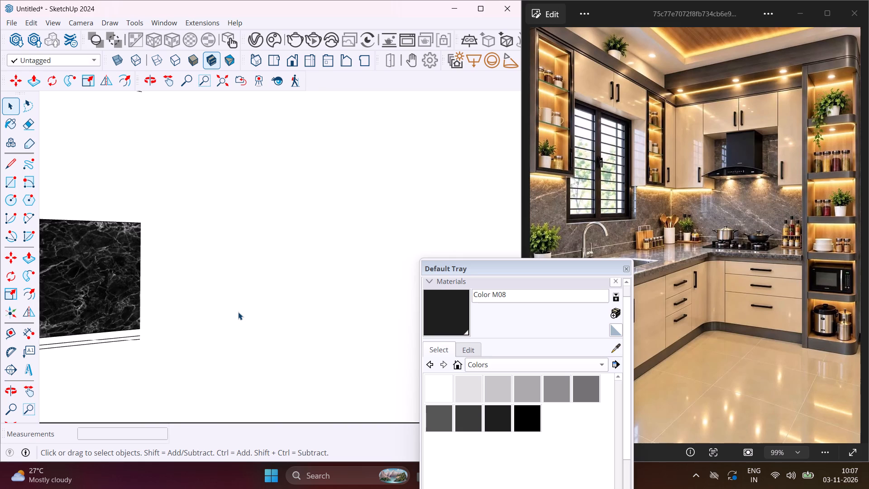
pyautogui.scroll(5, 238, 312)
pyautogui.moveTo(238, 312); pyautogui.dragTo(282, 319, button='middle')
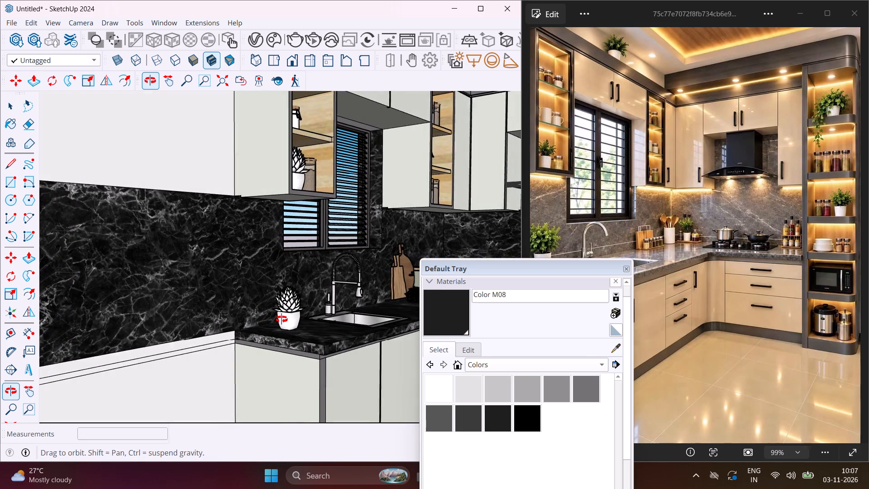
pyautogui.moveTo(282, 319); pyautogui.dragTo(287, 321, button='middle')
pyautogui.click(165, 79)
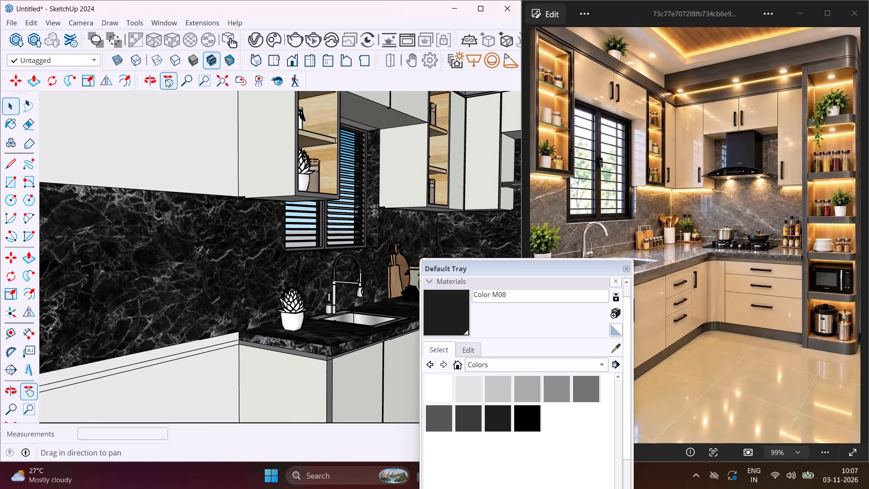
pyautogui.moveTo(250, 201); pyautogui.dragTo(110, 203)
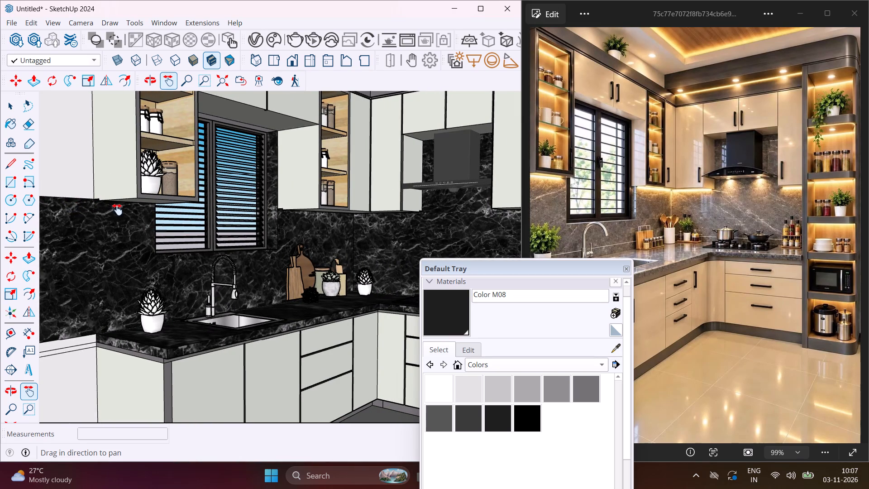
pyautogui.scroll(-1, 117, 210)
pyautogui.moveTo(125, 213); pyautogui.dragTo(120, 230)
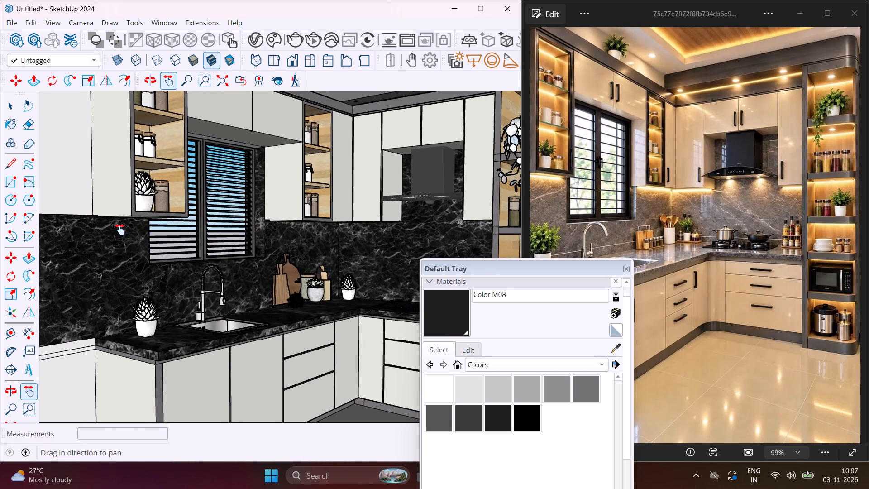
pyautogui.moveTo(120, 230); pyautogui.dragTo(105, 236)
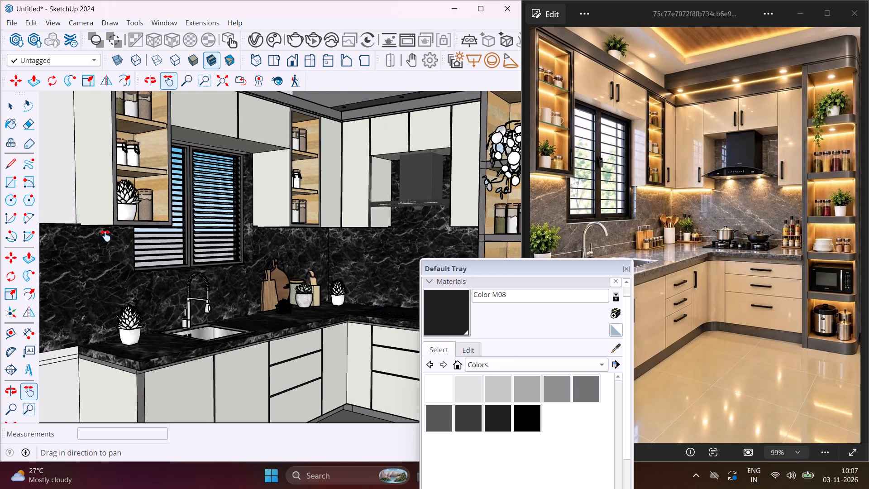
pyautogui.moveTo(105, 236); pyautogui.dragTo(104, 261)
pyautogui.scroll(-1, 100, 261)
pyautogui.moveTo(100, 261); pyautogui.dragTo(100, 261, button='middle')
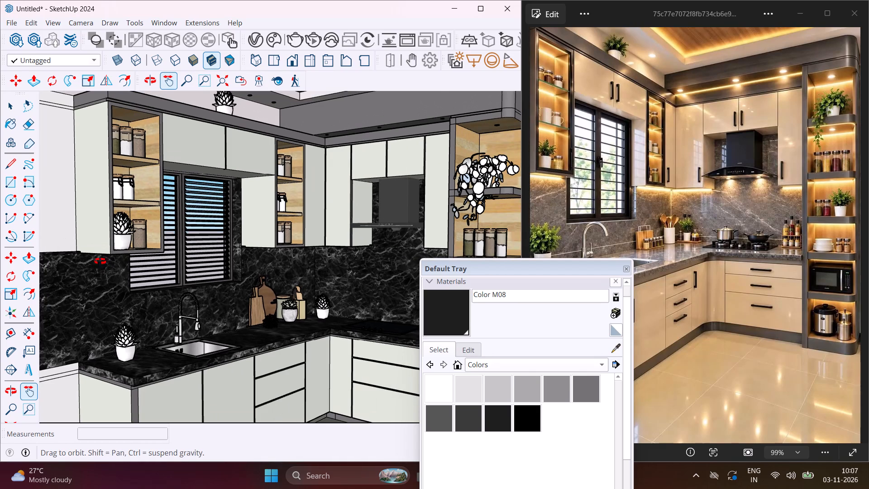
pyautogui.moveTo(100, 261); pyautogui.dragTo(126, 258, button='middle')
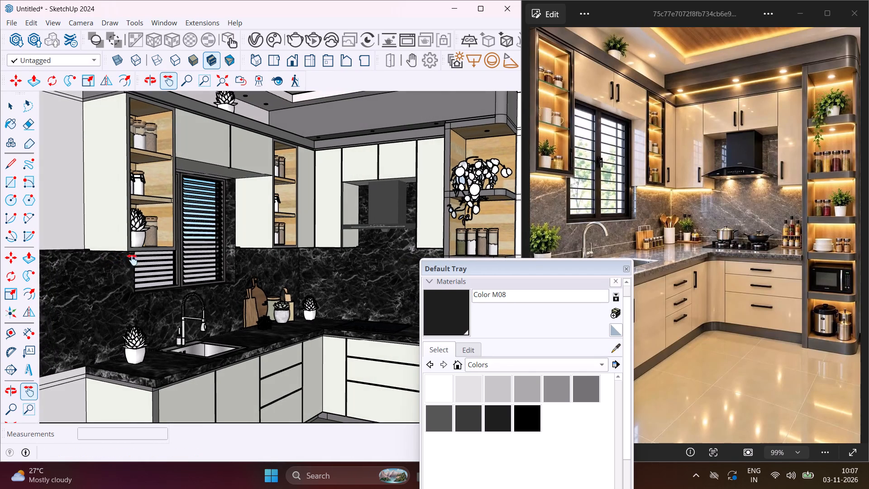
pyautogui.moveTo(155, 273); pyautogui.dragTo(121, 271)
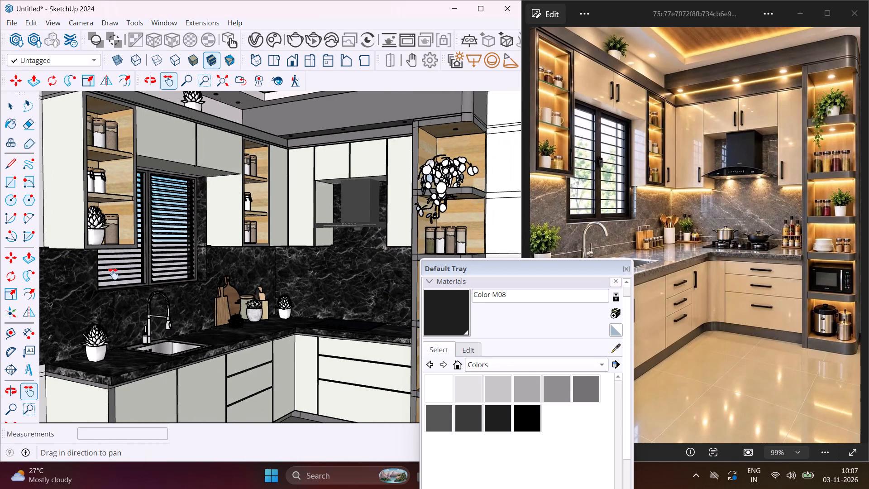
pyautogui.scroll(1, 113, 274)
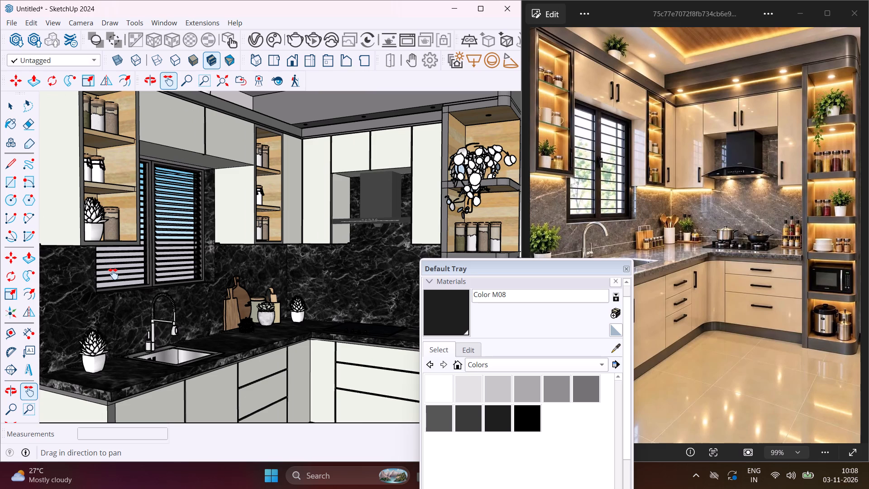
# Enable the V-Ray render output's safe frame and set its aspect ratio to 4:3 - Picture.
pyautogui.click(255, 34)
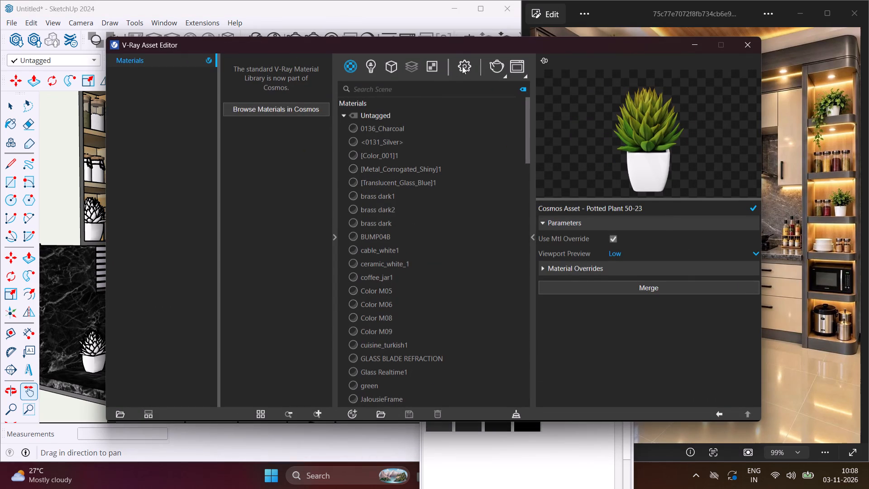
pyautogui.click(462, 66)
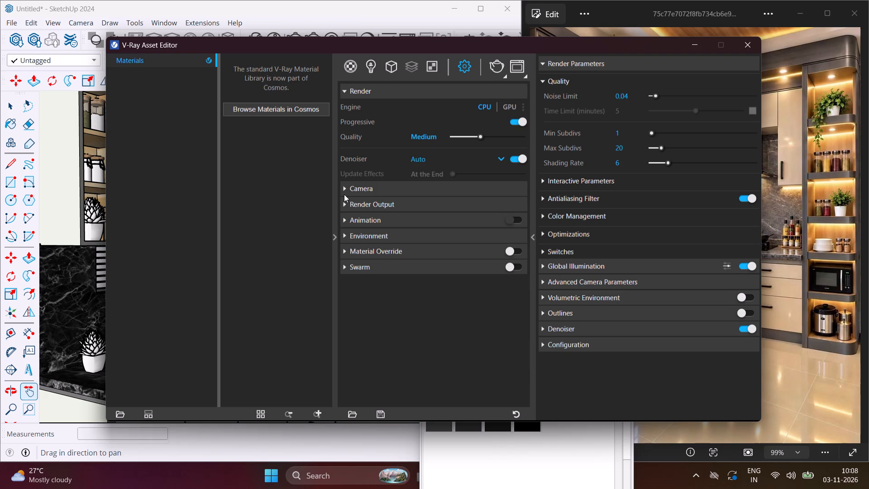
pyautogui.click(342, 201)
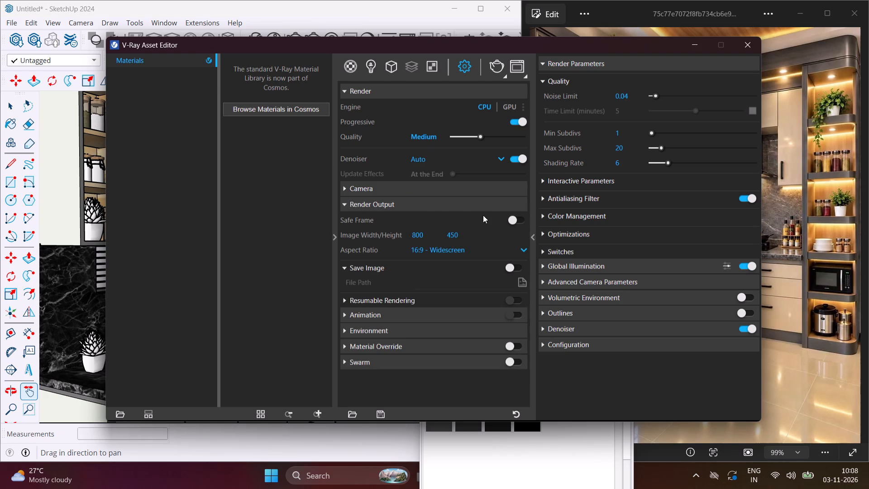
pyautogui.click(508, 219)
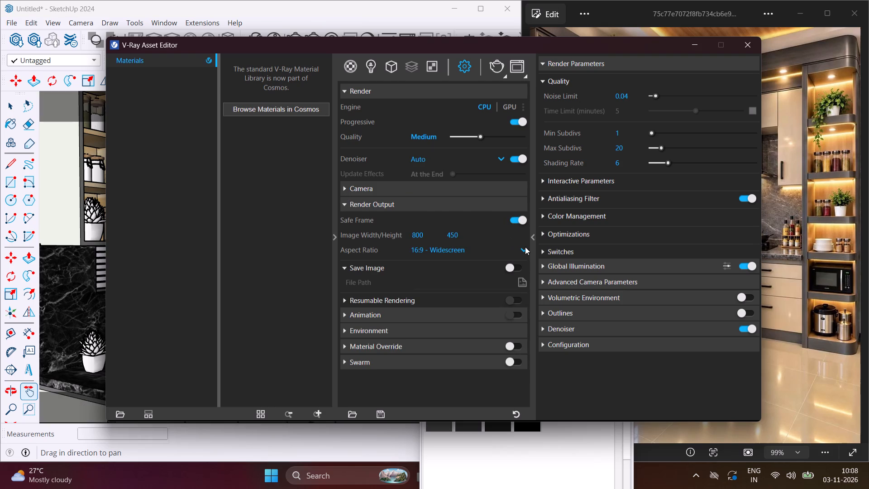
pyautogui.click(525, 247)
pyautogui.click(463, 288)
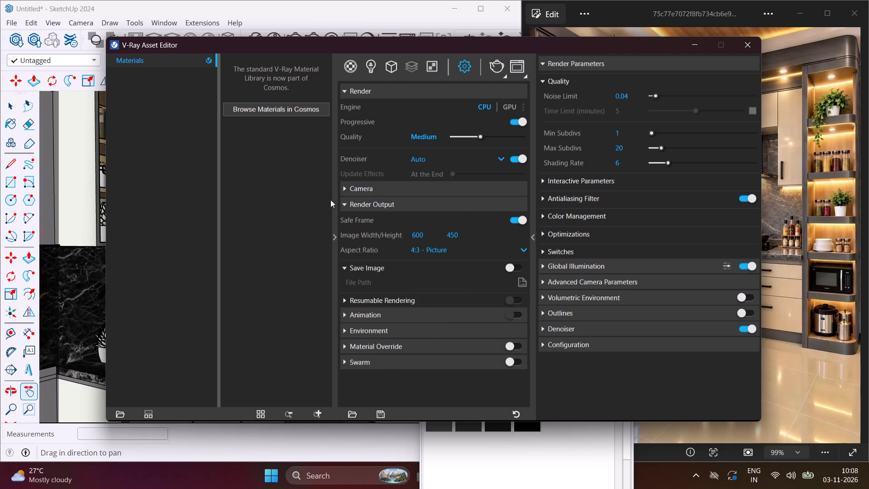
# Set the V-Ray camera's exposure value (EV) to 12.
pyautogui.click(344, 188)
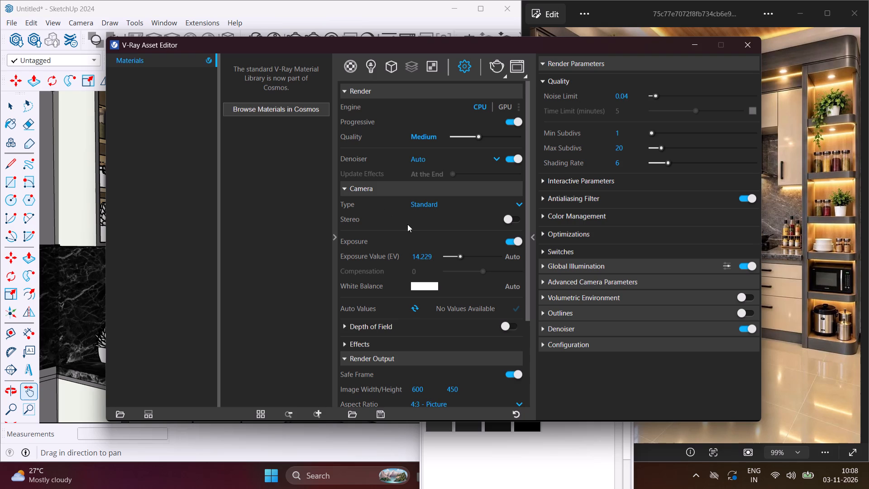
pyautogui.click(435, 259)
pyautogui.press('BackSpace')
pyautogui.press('BackSpace')
pyautogui.press('BackSpace')
pyautogui.press('BackSpace')
pyautogui.press('BackSpace')
pyautogui.press('2')
pyautogui.press('Return')
# Set the global illumination primary rays to Irradiance map (deprecated).
pyautogui.click(546, 266)
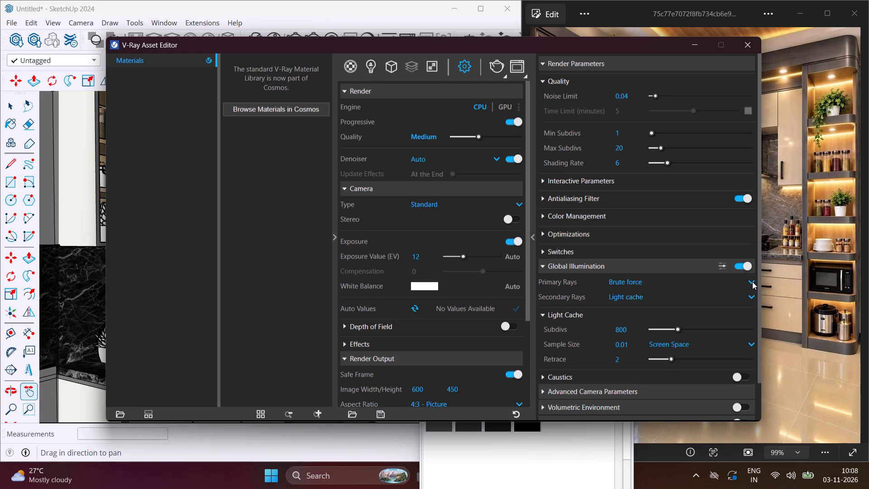
pyautogui.click(752, 282)
pyautogui.click(718, 302)
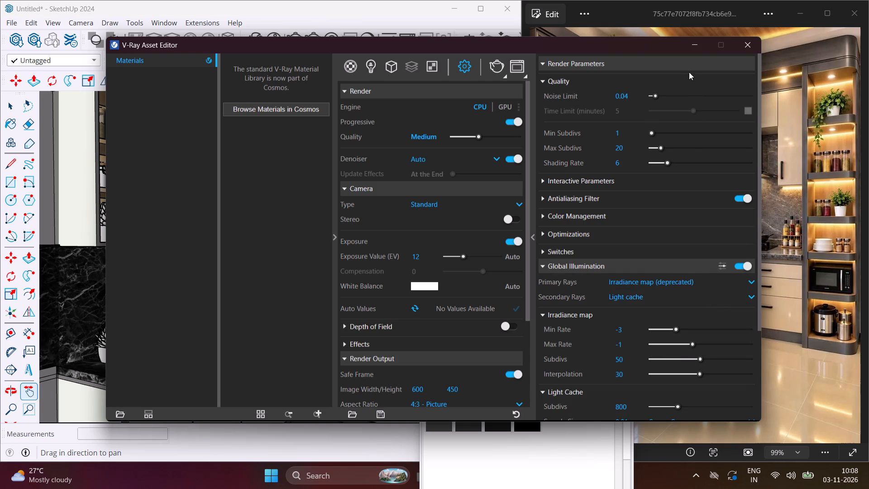
# Run a non-interactive V-Ray render of the interior view framing the sink, window, range hood and open corner shelves.
pyautogui.click(695, 47)
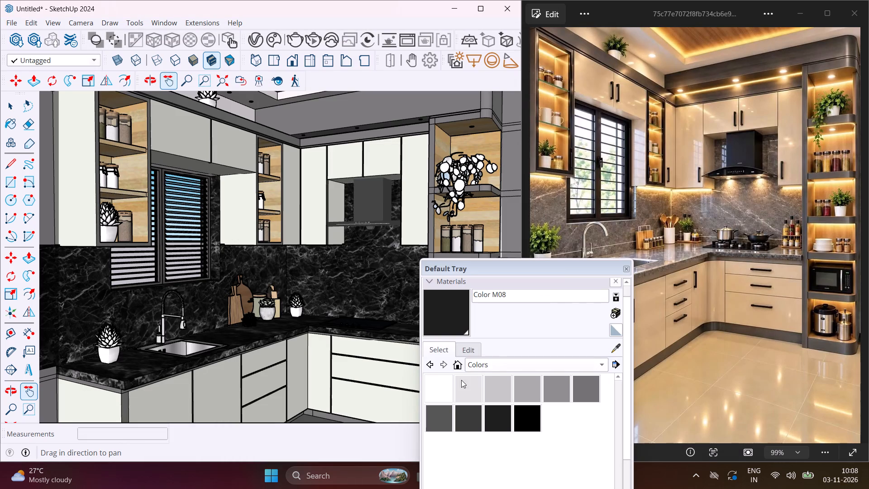
pyautogui.moveTo(548, 265); pyautogui.dragTo(417, 456)
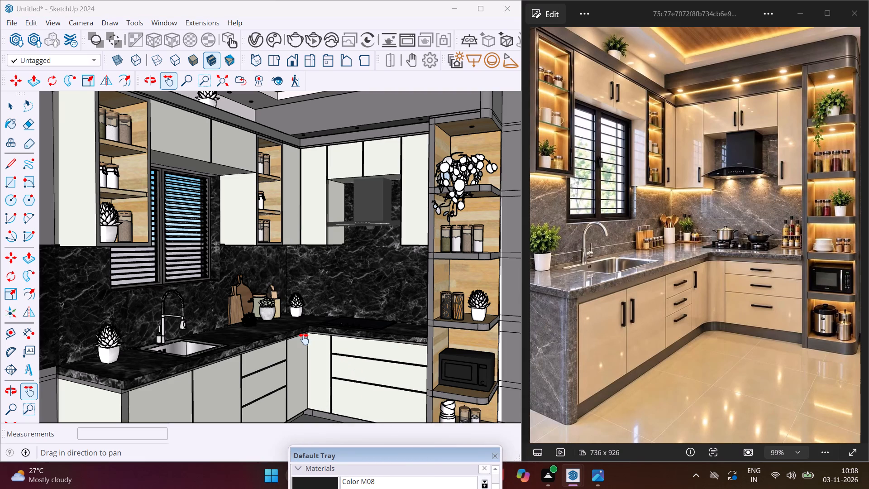
pyautogui.moveTo(304, 339); pyautogui.dragTo(301, 345)
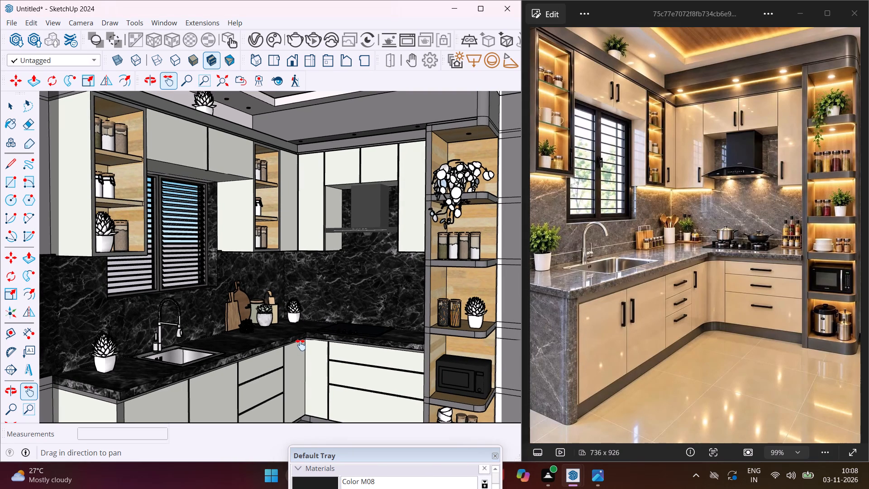
pyautogui.moveTo(301, 345); pyautogui.dragTo(307, 346)
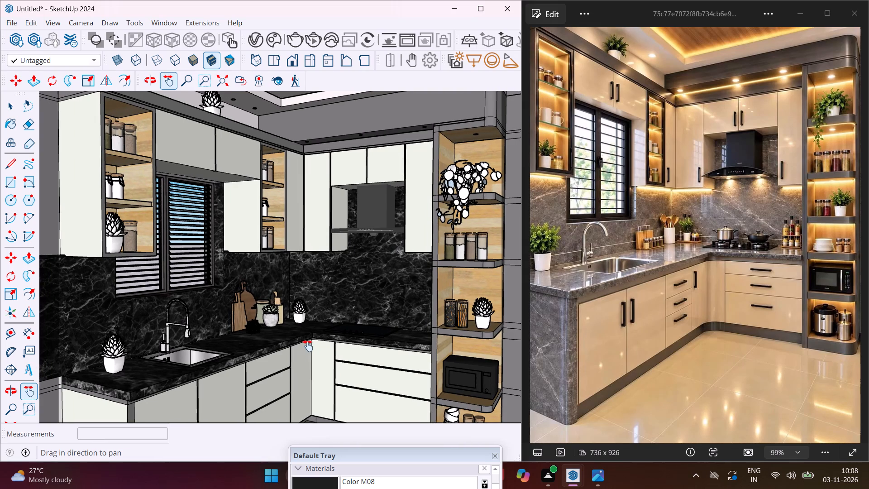
pyautogui.click(308, 346)
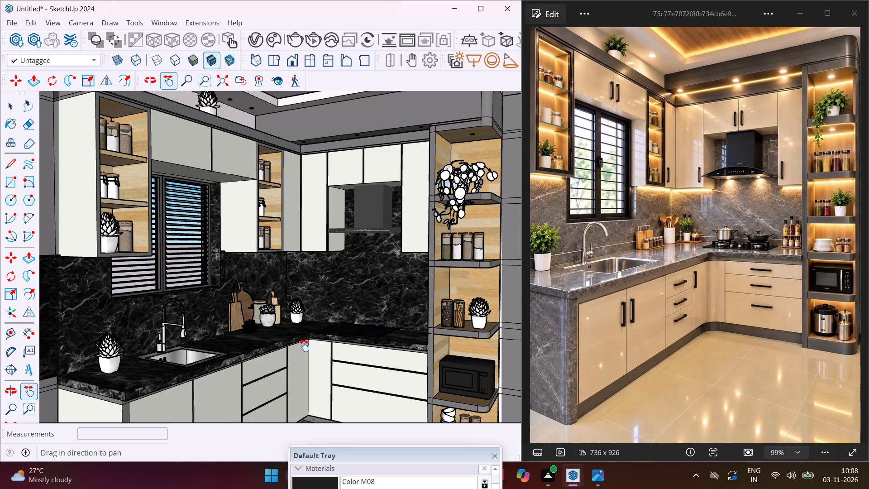
pyautogui.scroll(1, 304, 346)
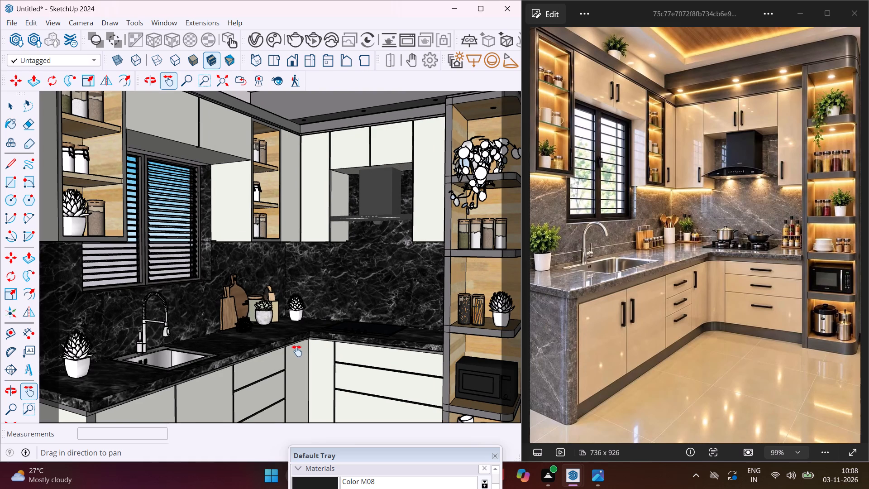
pyautogui.scroll(-1, 297, 351)
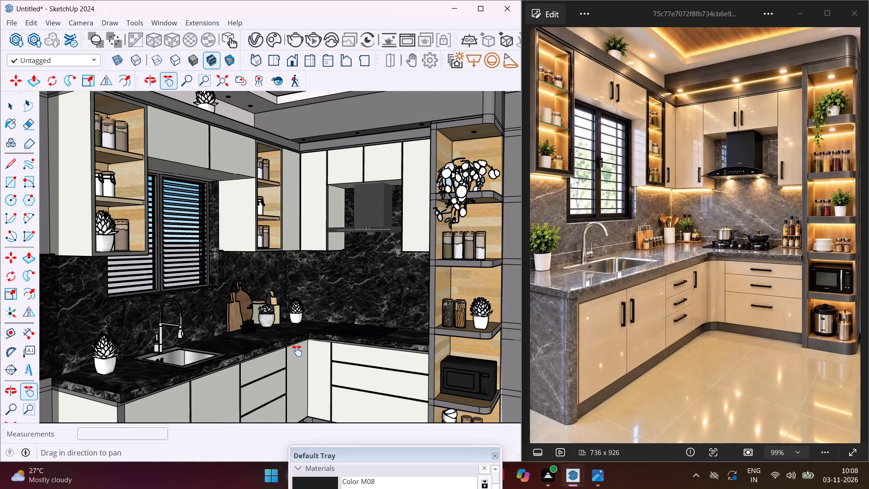
pyautogui.moveTo(297, 351); pyautogui.dragTo(295, 346)
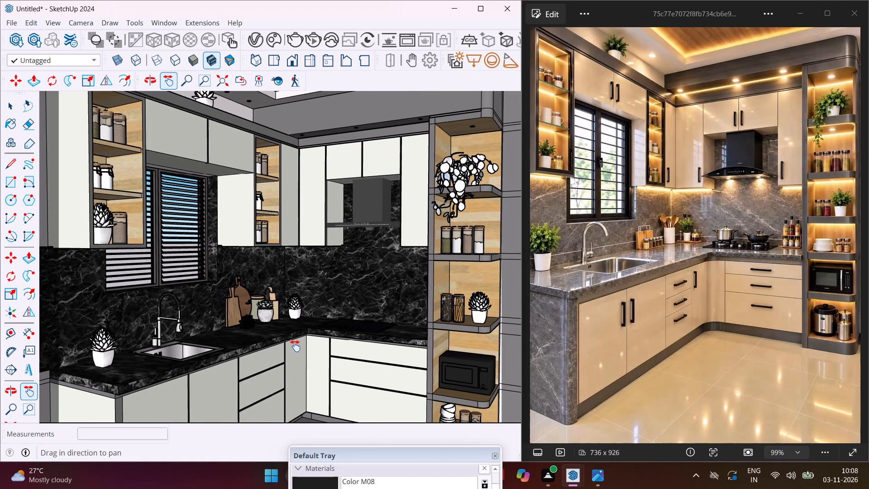
pyautogui.moveTo(295, 346); pyautogui.dragTo(295, 342)
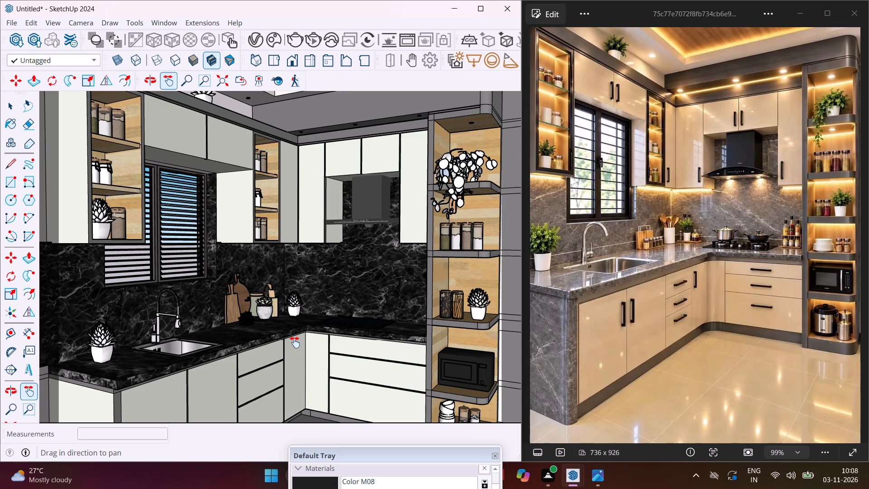
pyautogui.moveTo(295, 342); pyautogui.dragTo(295, 343)
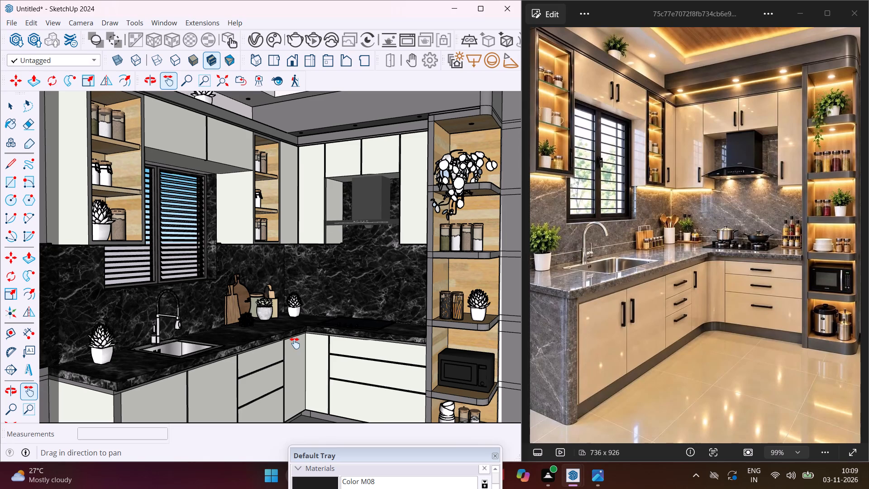
pyautogui.click(295, 34)
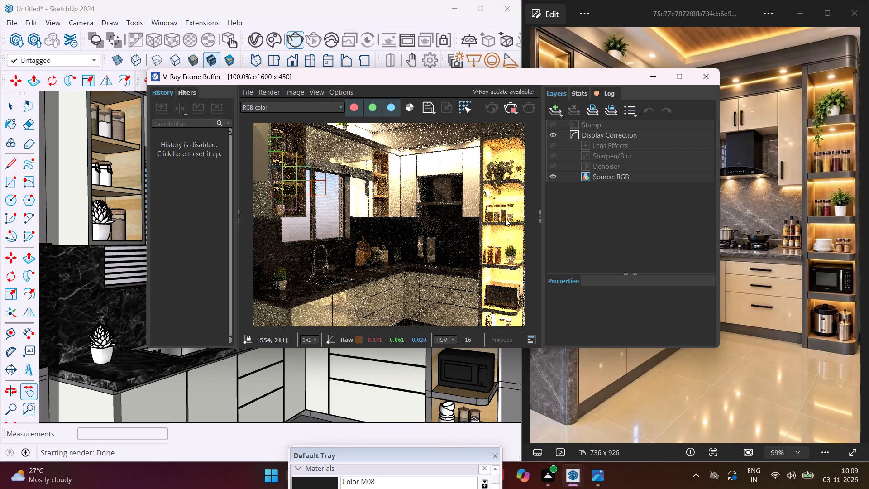
# Add an Exposure correction layer to the render with contrast at about -0.241 and exposure at about 0.517.
pyautogui.click(556, 105)
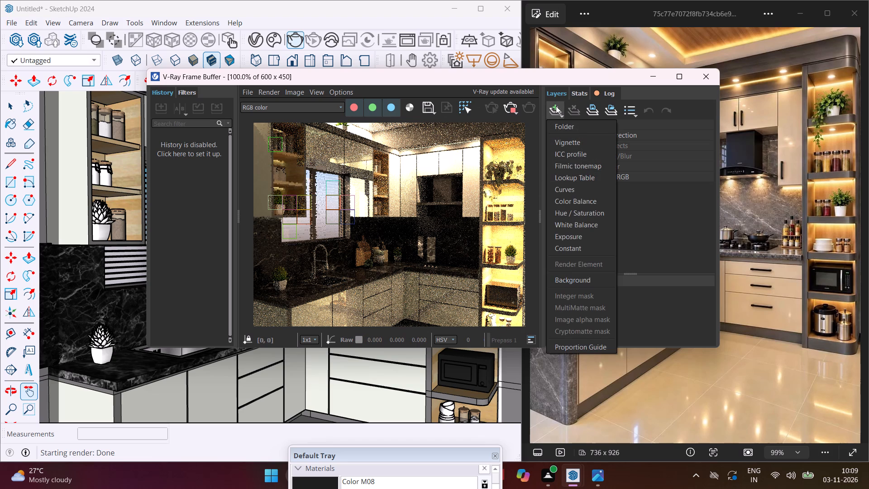
pyautogui.click(572, 239)
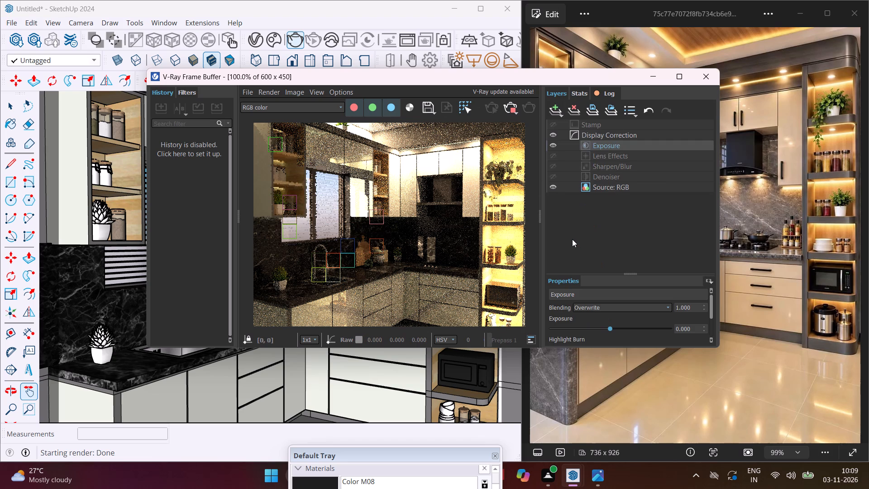
pyautogui.scroll(-3, 583, 303)
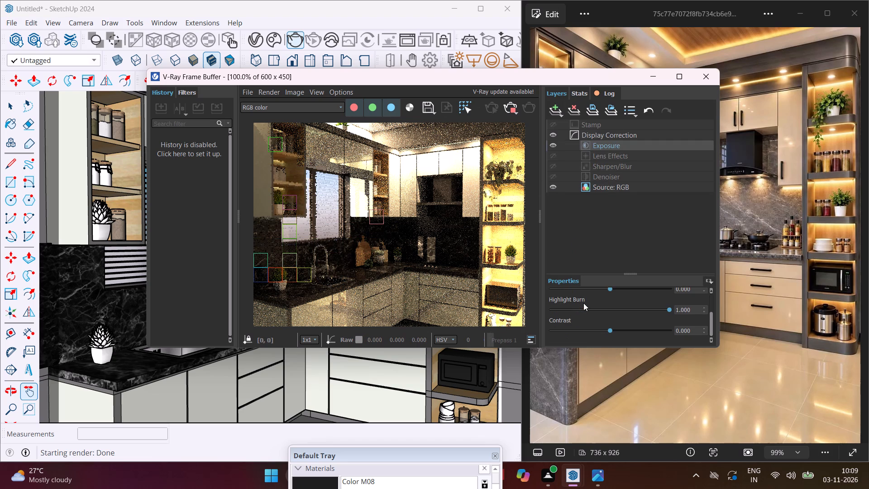
pyautogui.moveTo(612, 331); pyautogui.dragTo(596, 331)
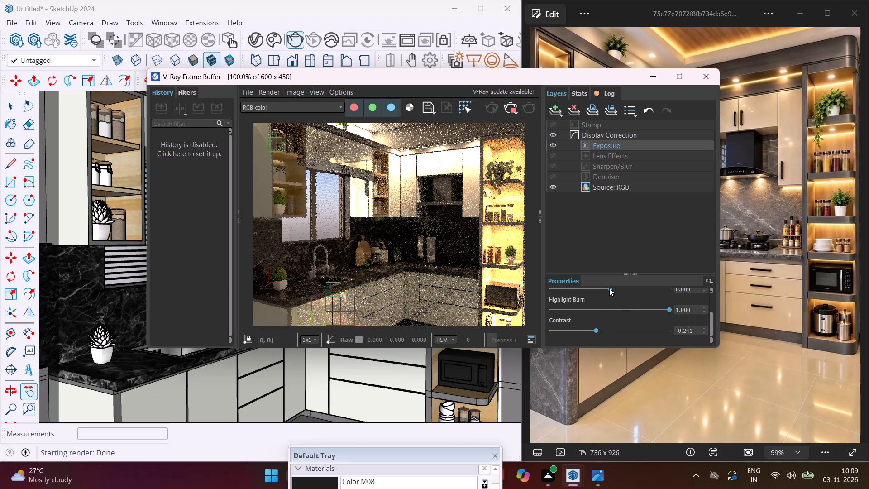
pyautogui.moveTo(609, 288); pyautogui.dragTo(623, 288)
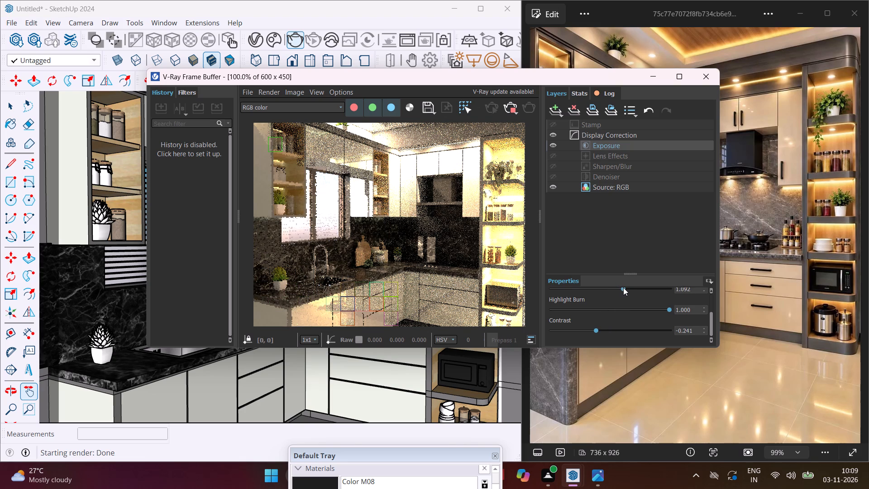
pyautogui.moveTo(623, 288); pyautogui.dragTo(616, 288)
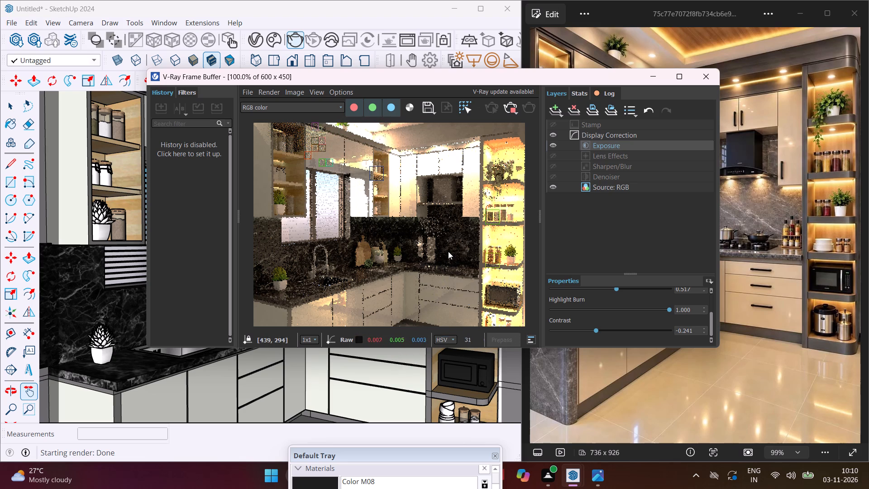
# Examine the render at different zoom levels while it finishes, checking its lighting and materials, and put the frame buffer away.
pyautogui.scroll(-2, 447, 250)
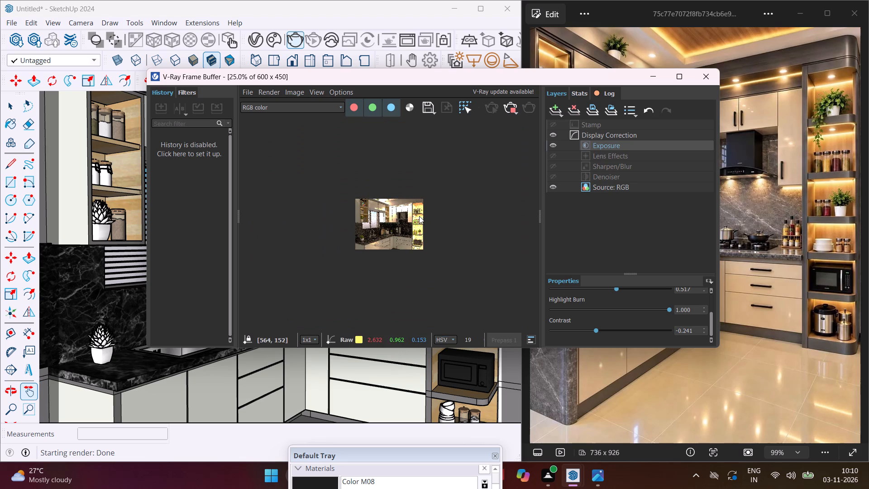
pyautogui.scroll(1, 410, 221)
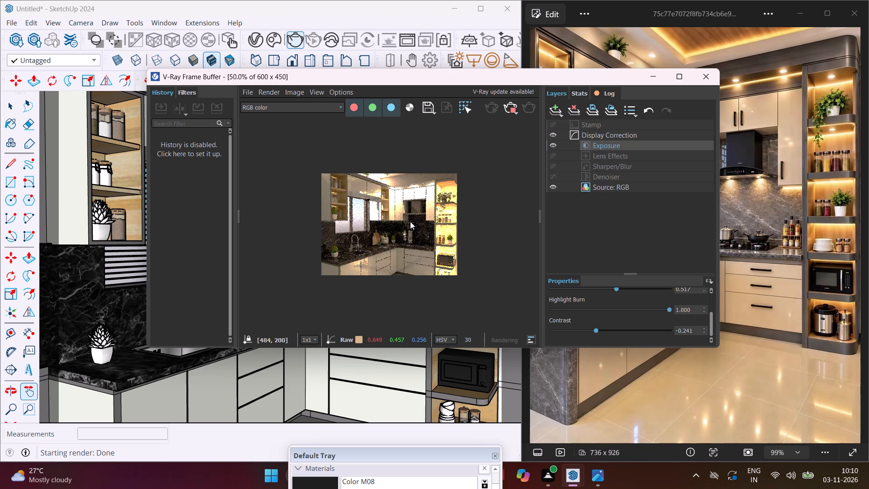
pyautogui.scroll(1, 410, 221)
pyautogui.scroll(-1, 410, 221)
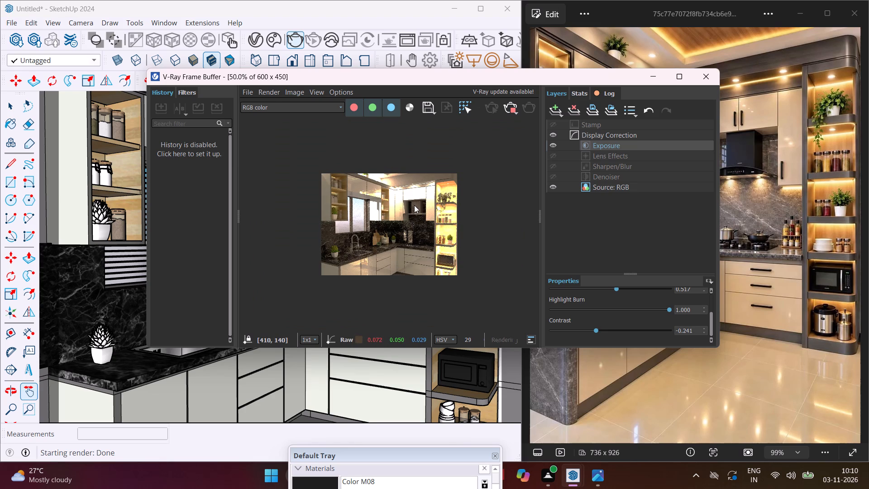
pyautogui.scroll(1, 414, 205)
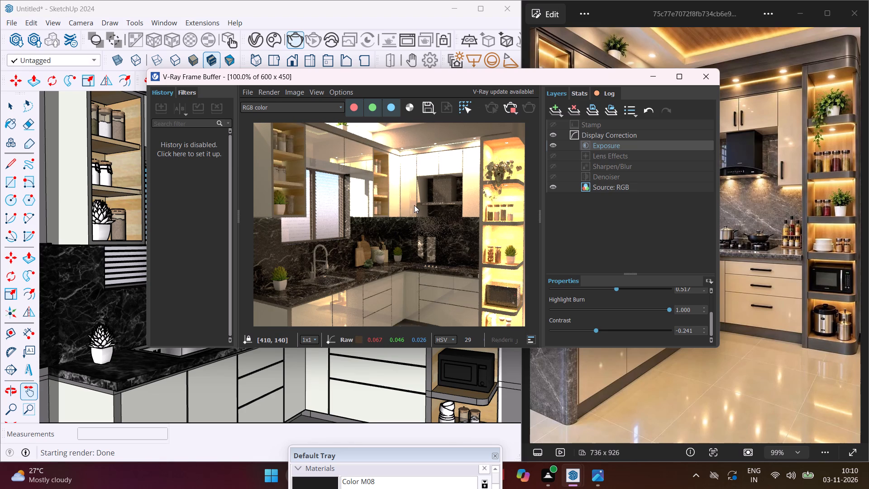
pyautogui.scroll(-1, 414, 205)
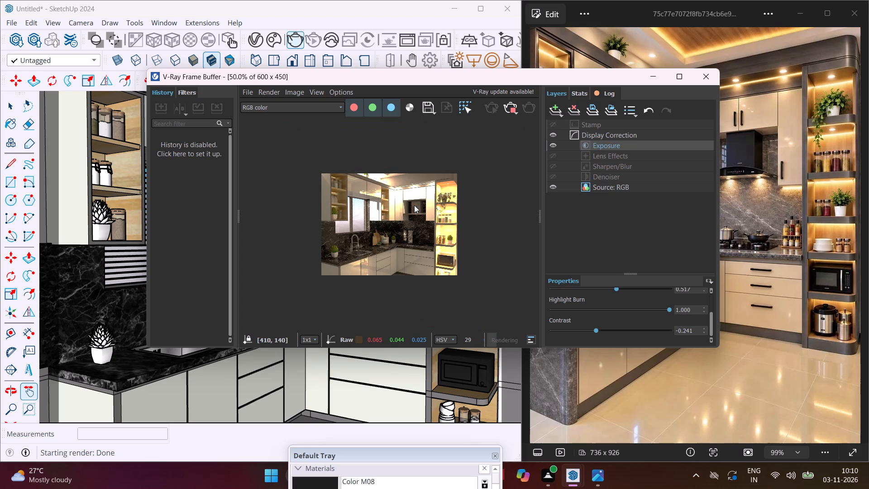
pyautogui.scroll(1, 414, 205)
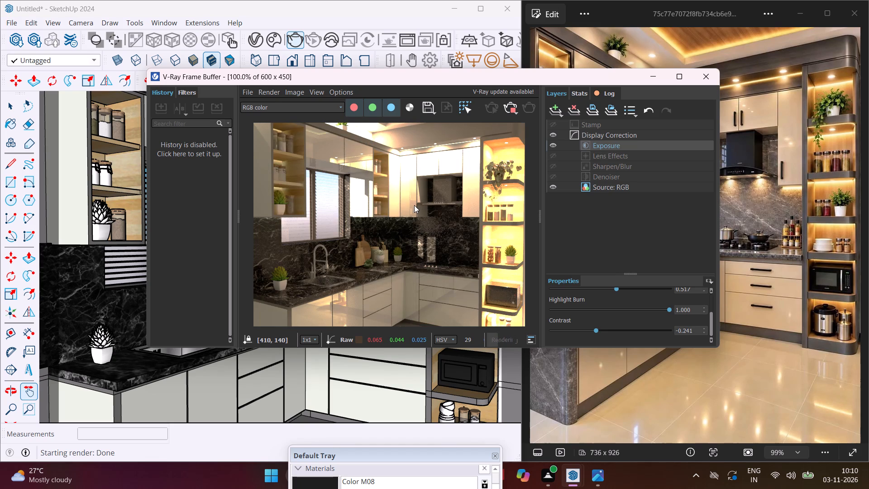
pyautogui.scroll(-1, 414, 205)
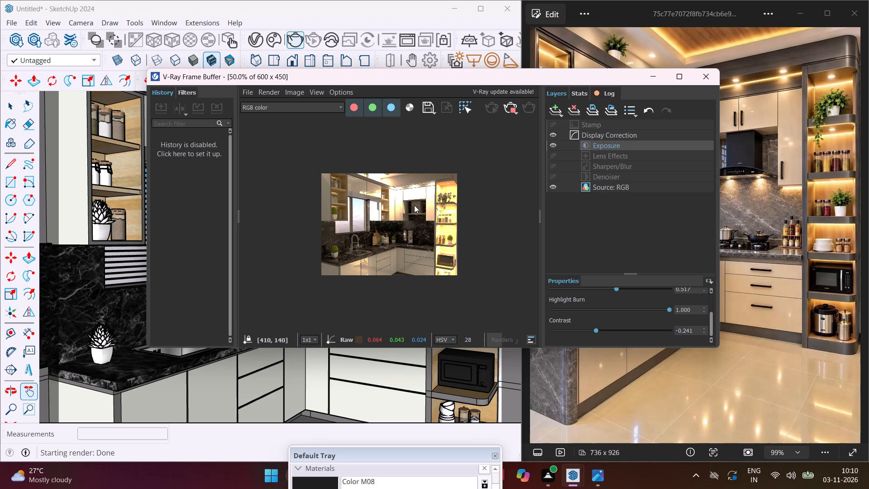
pyautogui.scroll(1, 414, 205)
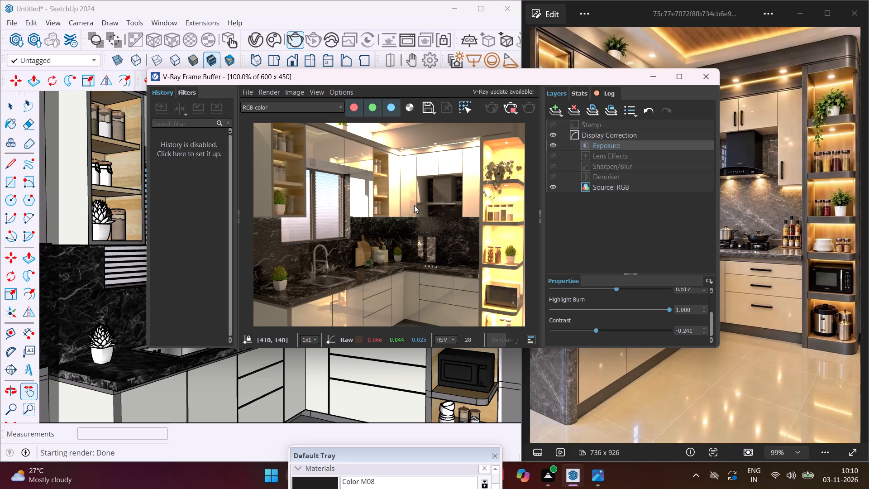
pyautogui.scroll(-1, 414, 205)
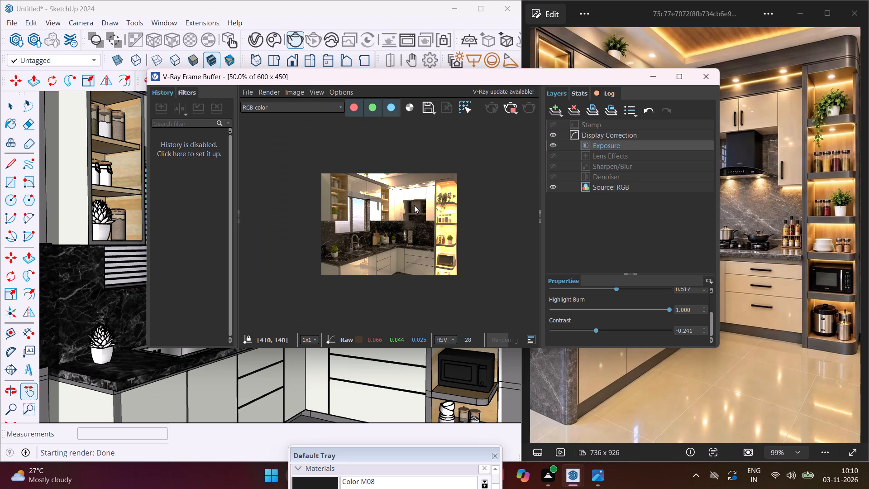
pyautogui.scroll(-1, 414, 205)
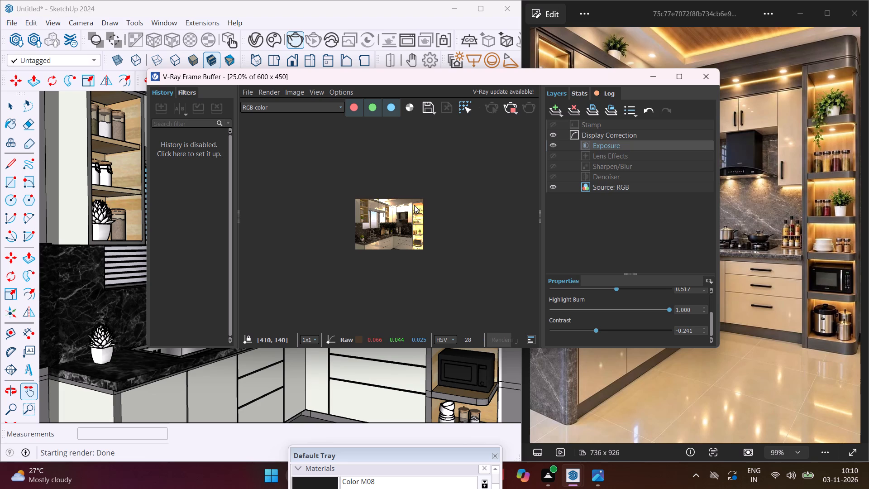
pyautogui.scroll(2, 414, 205)
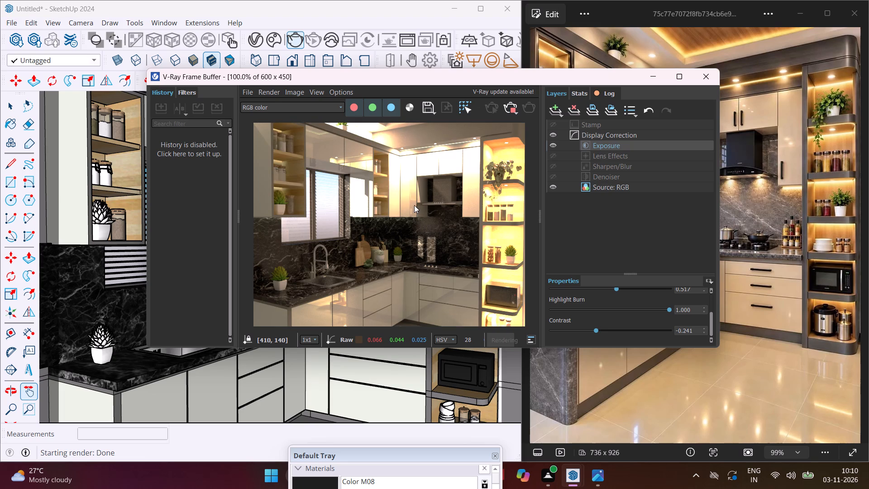
pyautogui.scroll(-1, 414, 205)
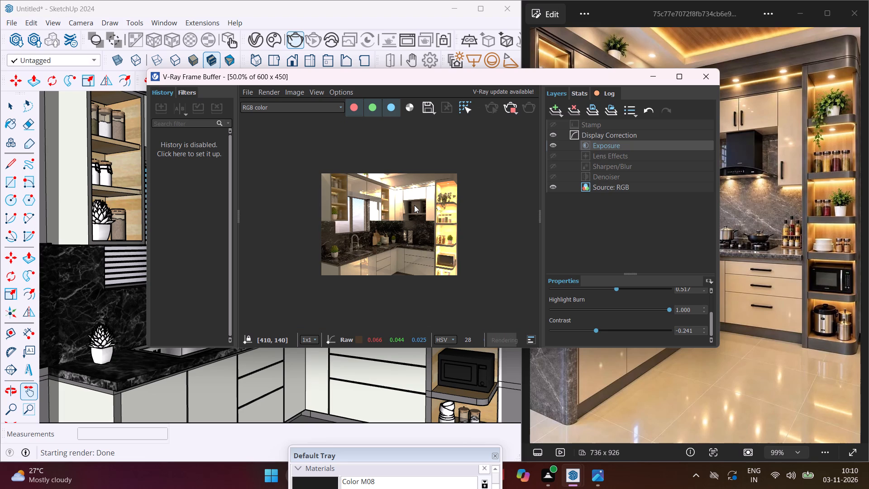
pyautogui.scroll(1, 414, 205)
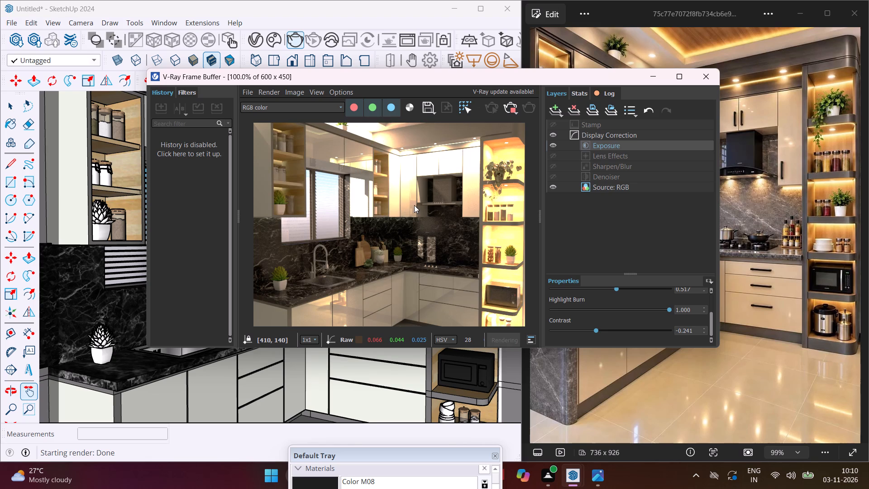
pyautogui.scroll(-1, 414, 205)
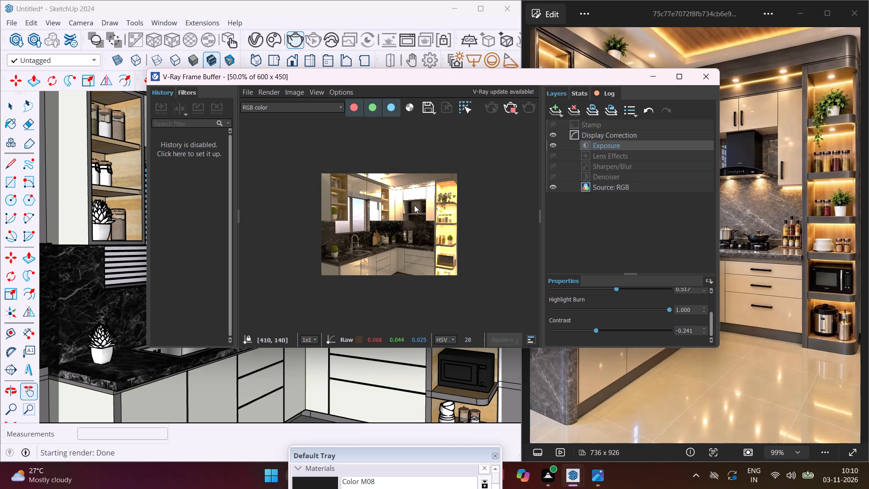
pyautogui.scroll(1, 414, 205)
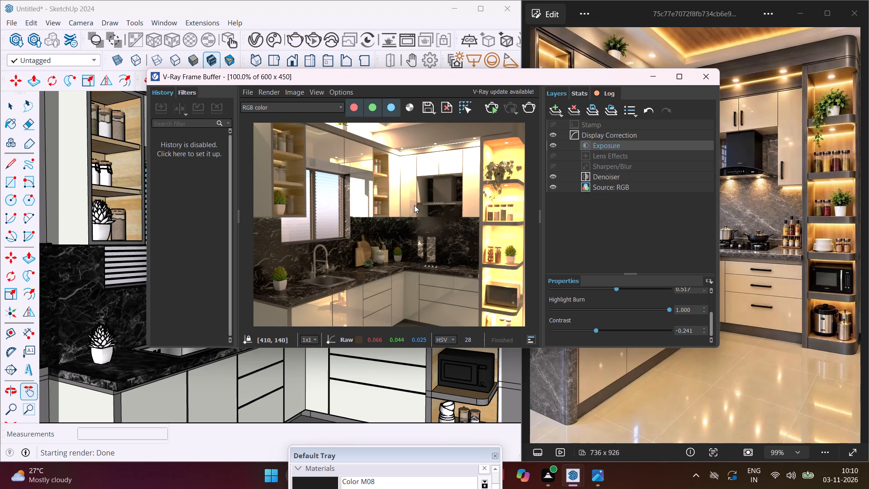
pyautogui.scroll(-1, 414, 205)
pyautogui.scroll(1, 414, 205)
pyautogui.click(651, 77)
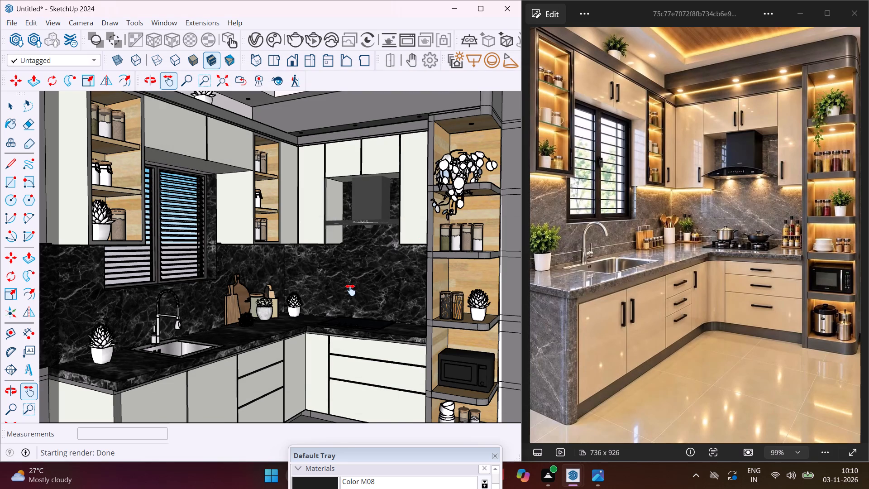
# Save the kitchen model as 0074 in SketchUp Models (*.skp) format in the FUJI folder on the Desktop.
pyautogui.hotkey('ctrl', 's')
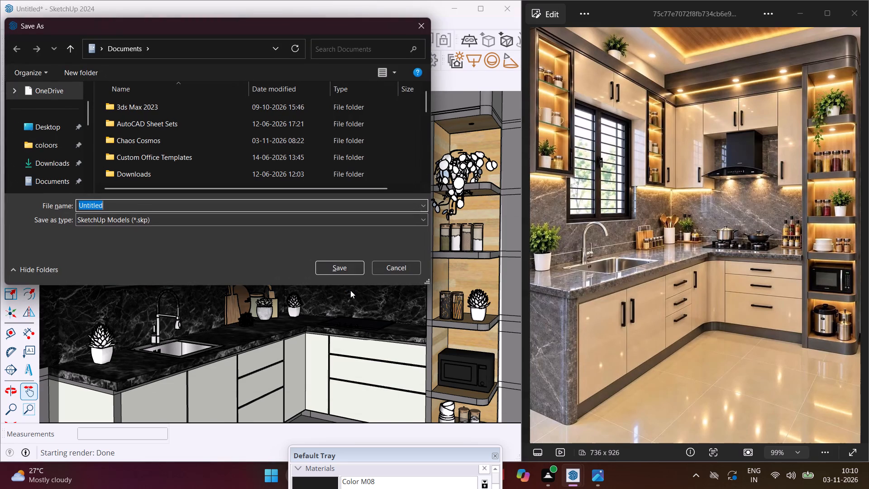
pyautogui.click(62, 124)
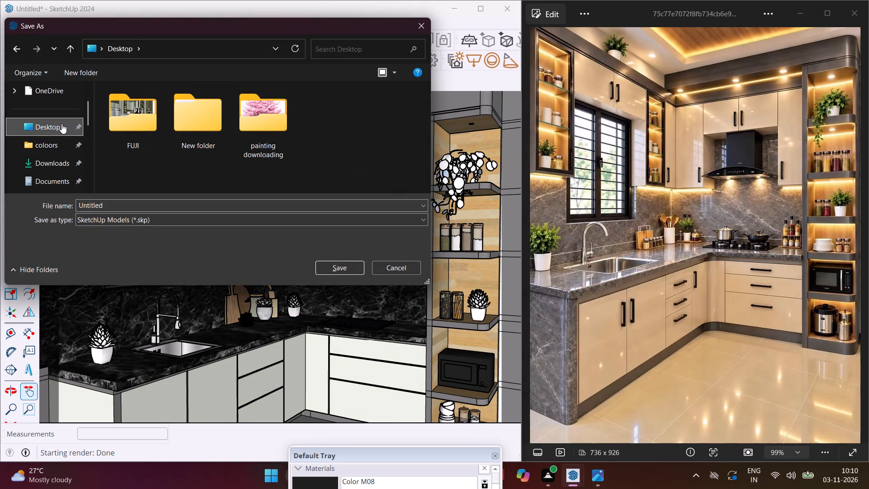
pyautogui.doubleClick(110, 120)
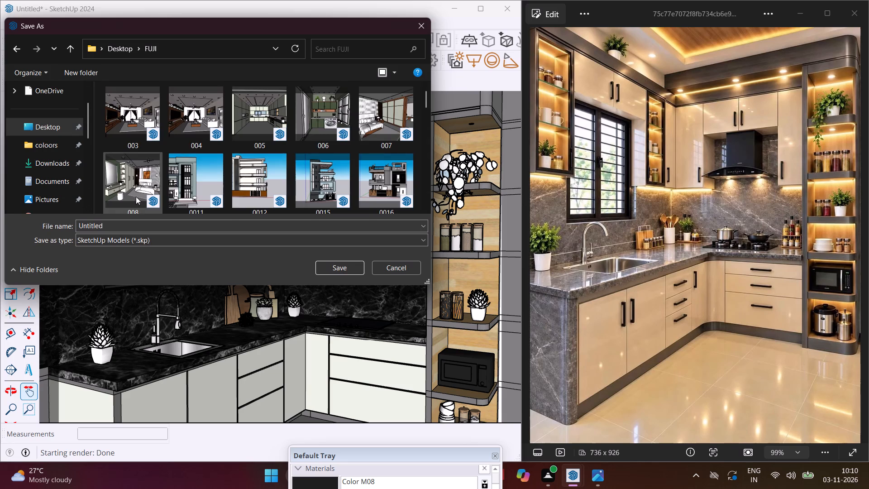
pyautogui.click(135, 229)
pyautogui.press('BackSpace')
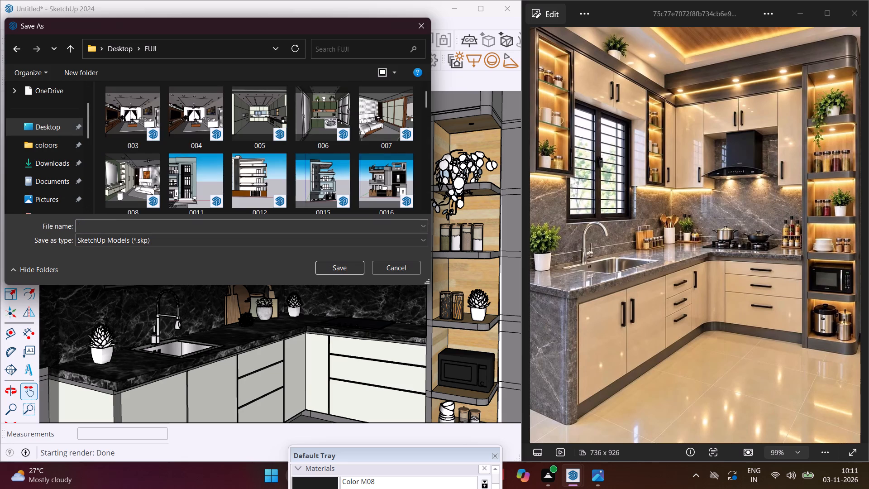
pyautogui.write('00')
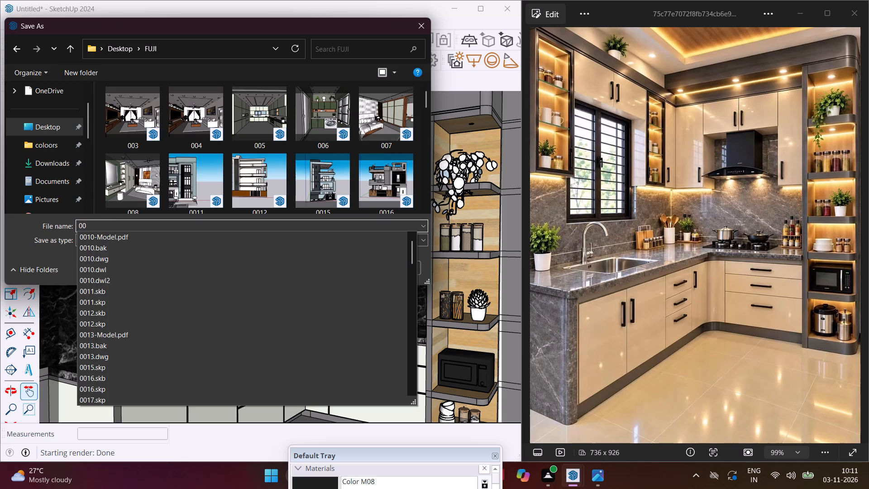
pyautogui.press('7')
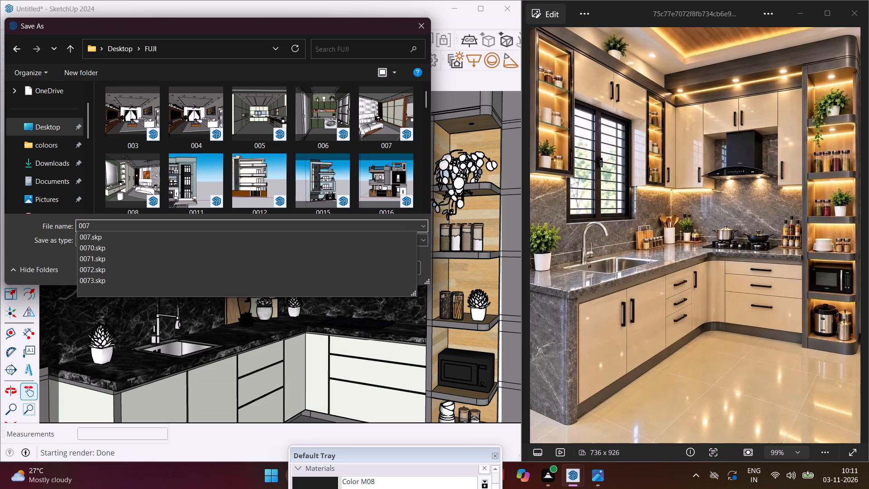
pyautogui.press('4')
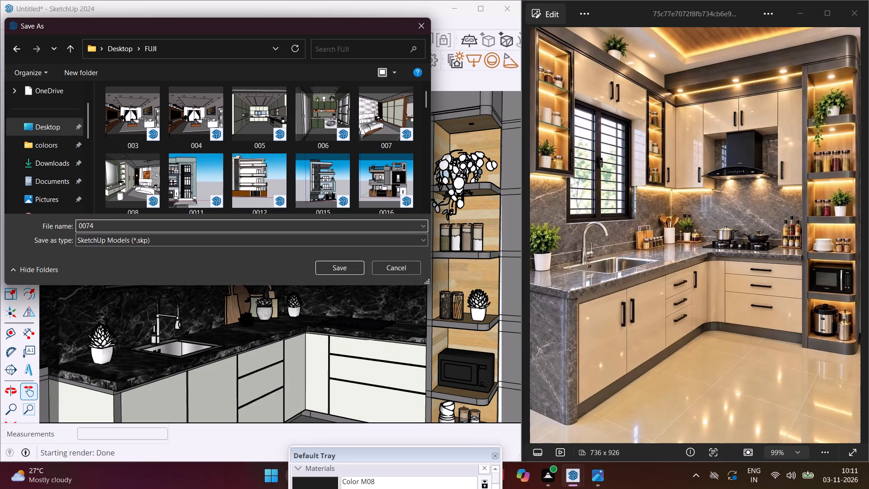
pyautogui.click(345, 265)
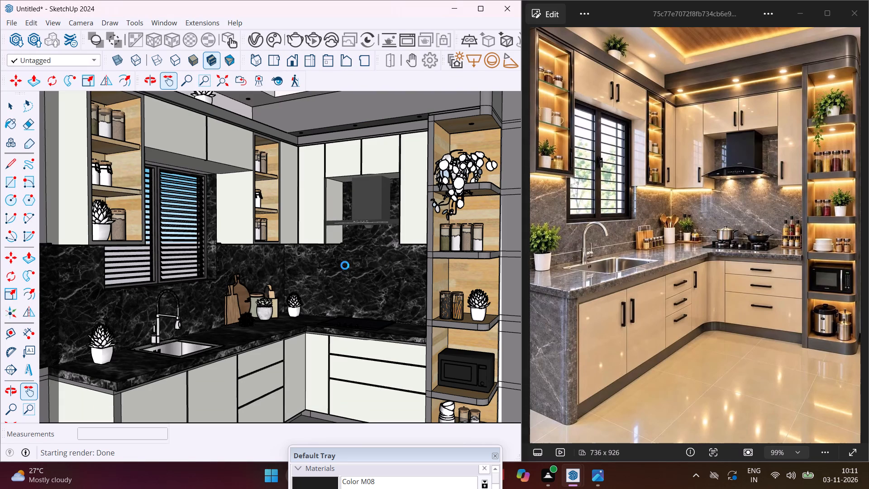
# Minimize the kitchen model window and the reference image window.
pyautogui.click(457, 5)
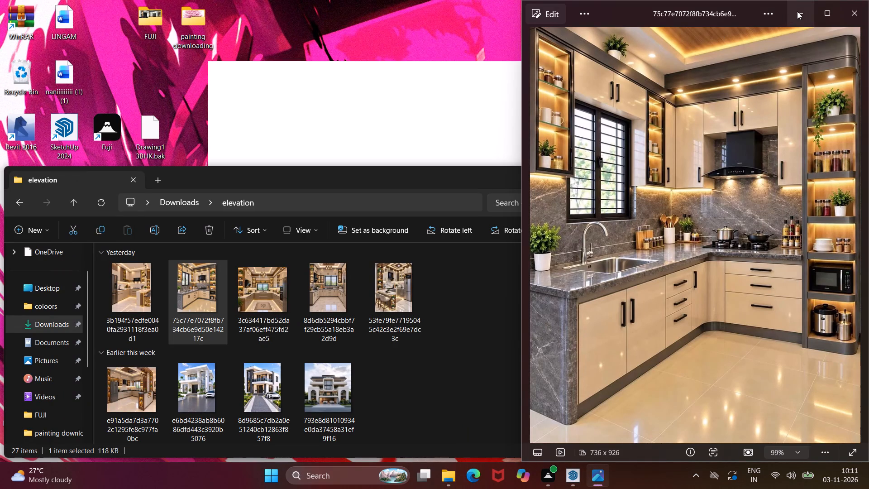
pyautogui.click(798, 10)
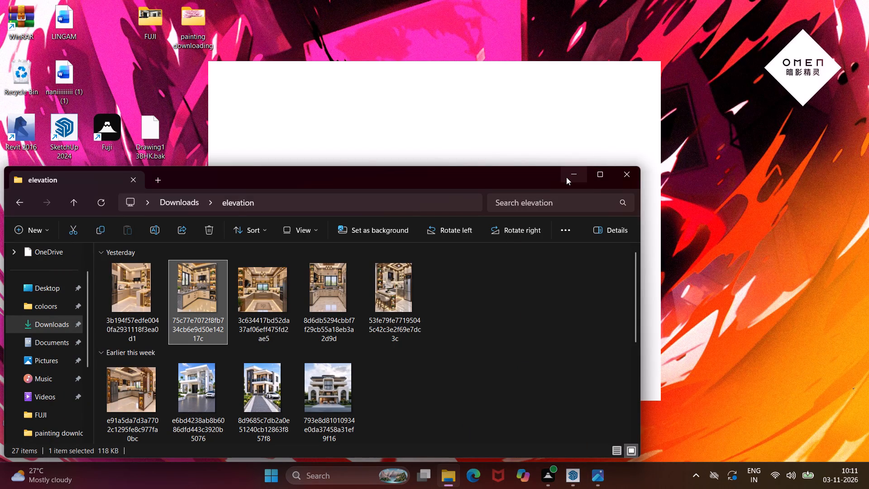